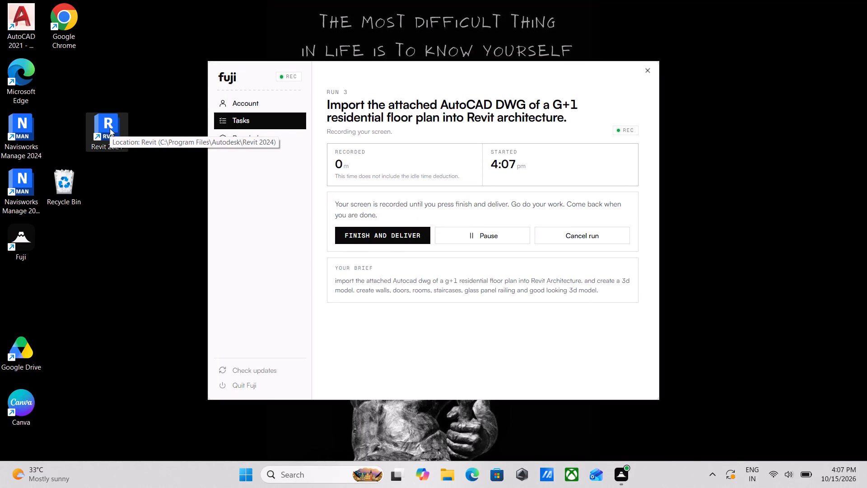
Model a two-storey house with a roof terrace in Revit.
Launch Revit 2024 from the desktop.
{"action": "double_click", "coordinate": [110, 128]}
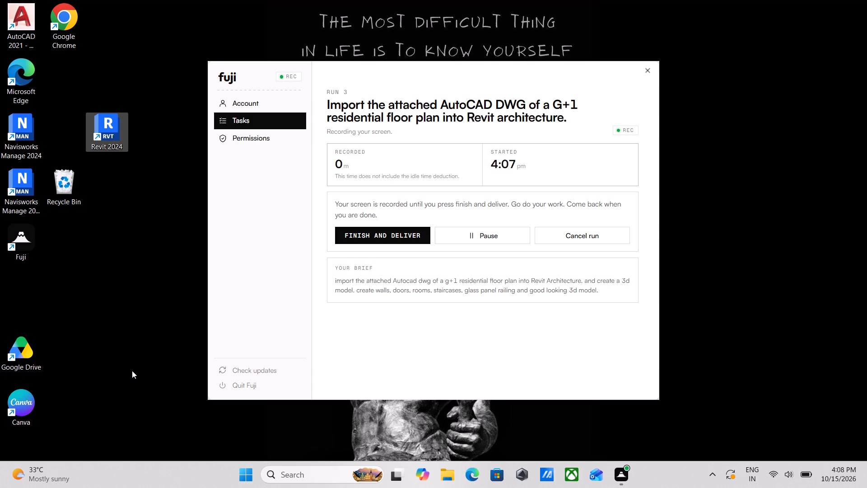
{"action": "triple_click", "coordinate": [103, 125]}
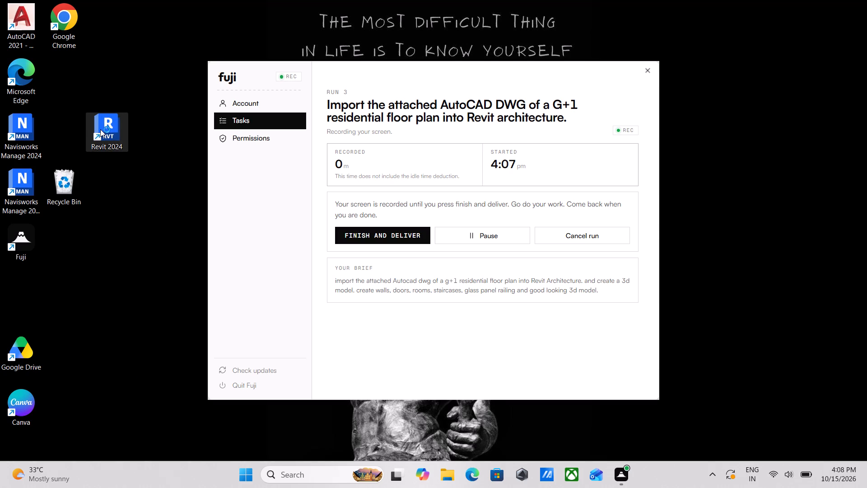
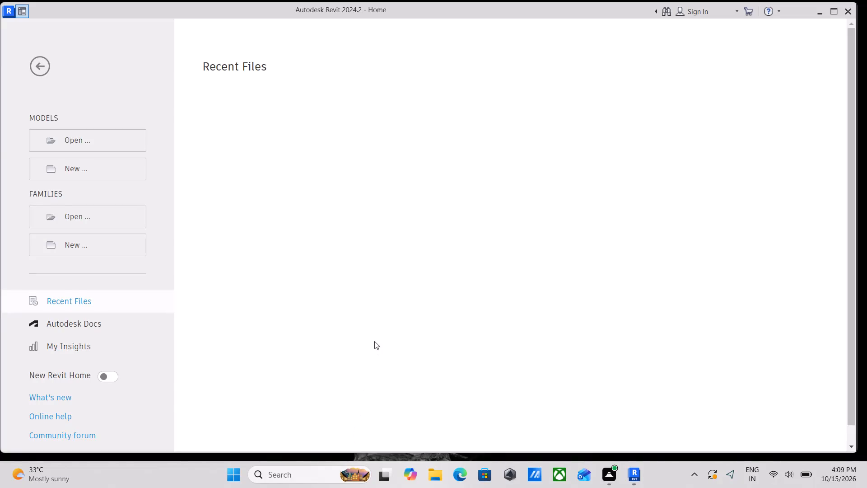
Create a new project from the default template file.
{"action": "scroll", "coordinate": [389, 308], "scroll_direction": "down", "scroll_amount": 5}
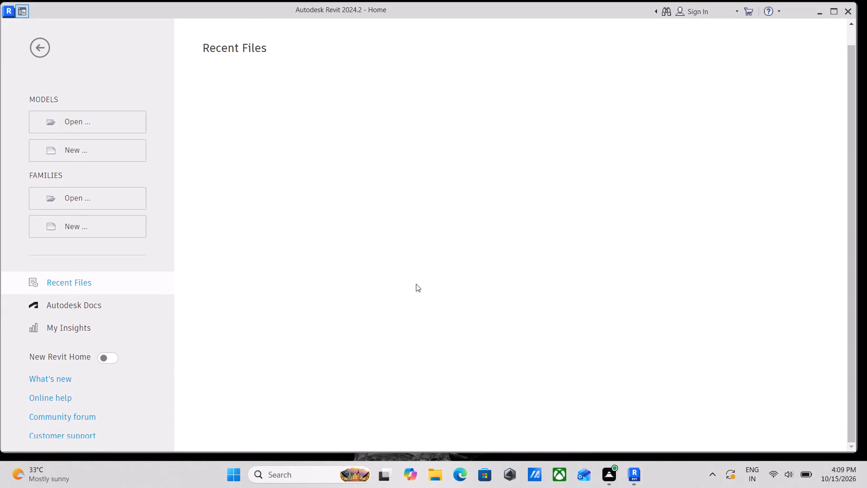
{"action": "scroll", "coordinate": [417, 280], "scroll_direction": "down", "scroll_amount": 4}
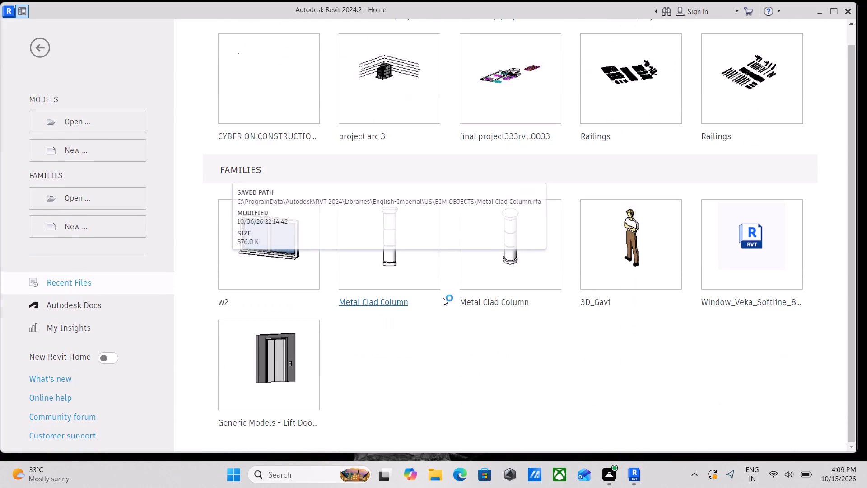
{"action": "scroll", "coordinate": [432, 305], "scroll_direction": "up", "scroll_amount": 3}
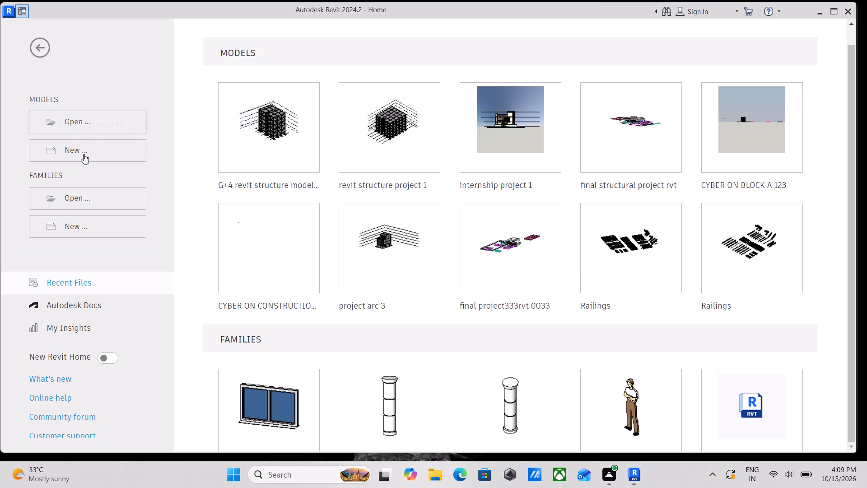
{"action": "left_click", "coordinate": [72, 152]}
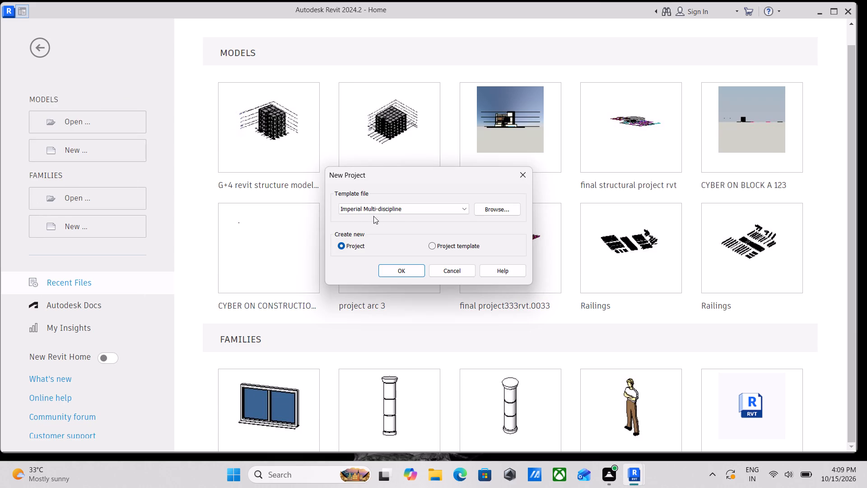
{"action": "left_click", "coordinate": [406, 210]}
{"action": "left_click", "coordinate": [347, 243]}
{"action": "left_click", "coordinate": [436, 204]}
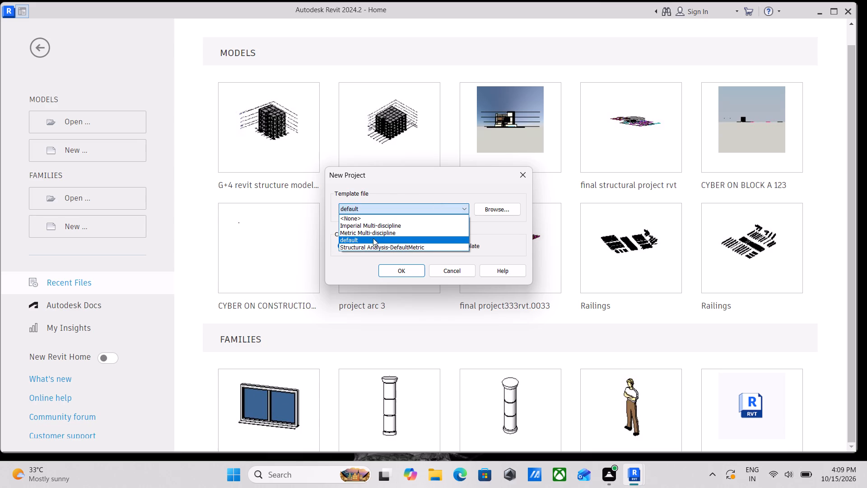
{"action": "left_click", "coordinate": [359, 239]}
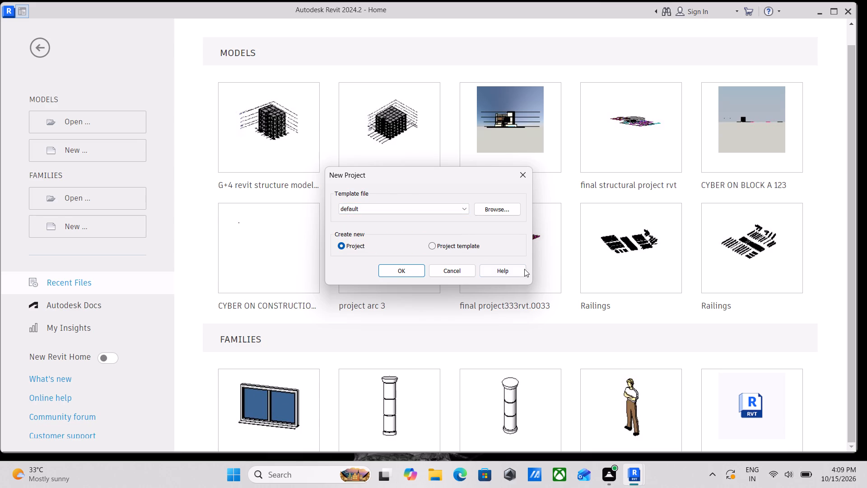
{"action": "left_click", "coordinate": [393, 265]}
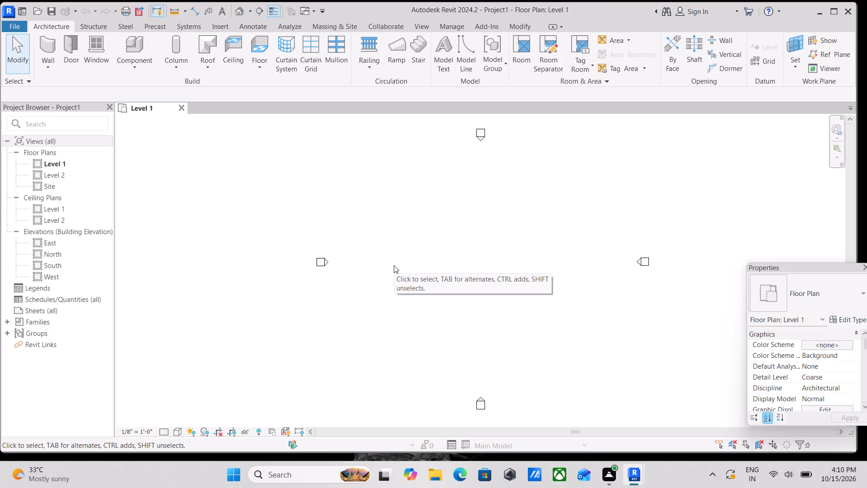
Open the North building elevation view.
{"action": "scroll", "coordinate": [394, 265], "scroll_direction": "up", "scroll_amount": 2}
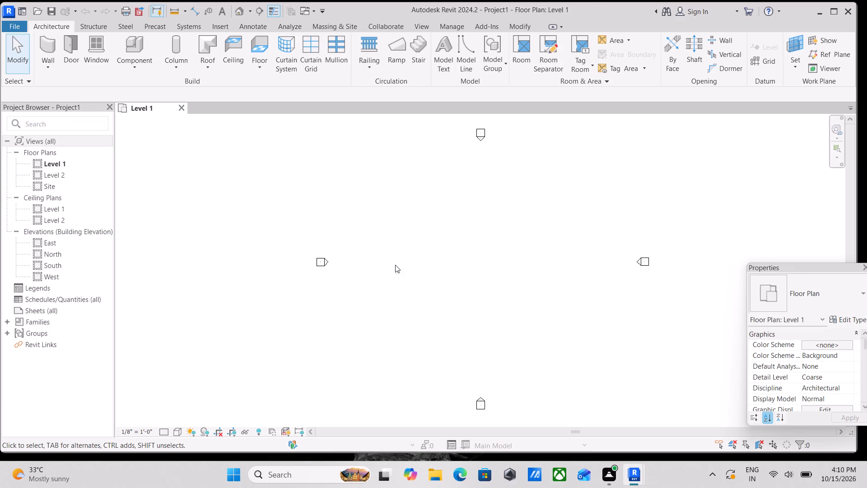
{"action": "scroll", "coordinate": [395, 265], "scroll_direction": "up", "scroll_amount": 1}
{"action": "scroll", "coordinate": [417, 258], "scroll_direction": "down", "scroll_amount": 3}
{"action": "middle_click_drag", "start_coordinate": [417, 258], "coordinate": [306, 333]}
{"action": "double_click", "coordinate": [55, 251]}
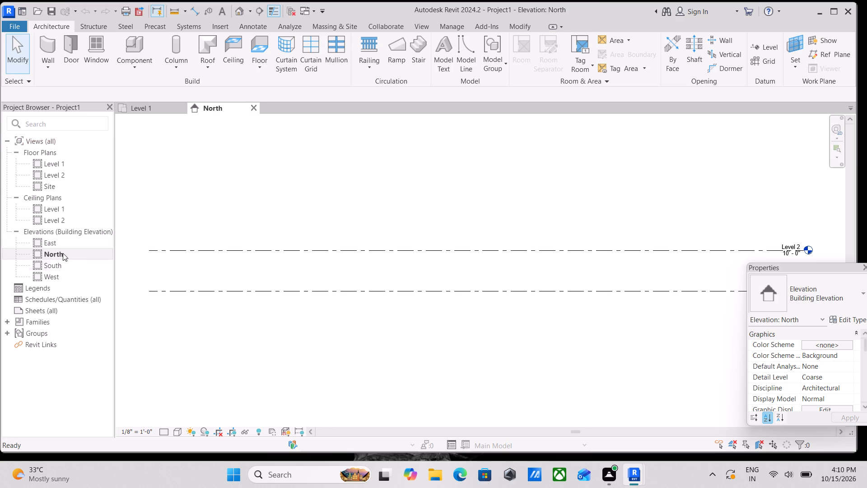
Examine the Level 1 and Level 2 lines and their level heads in the North elevation.
{"action": "scroll", "coordinate": [471, 255], "scroll_direction": "down", "scroll_amount": 2}
{"action": "middle_click_drag", "start_coordinate": [560, 229], "coordinate": [391, 243]}
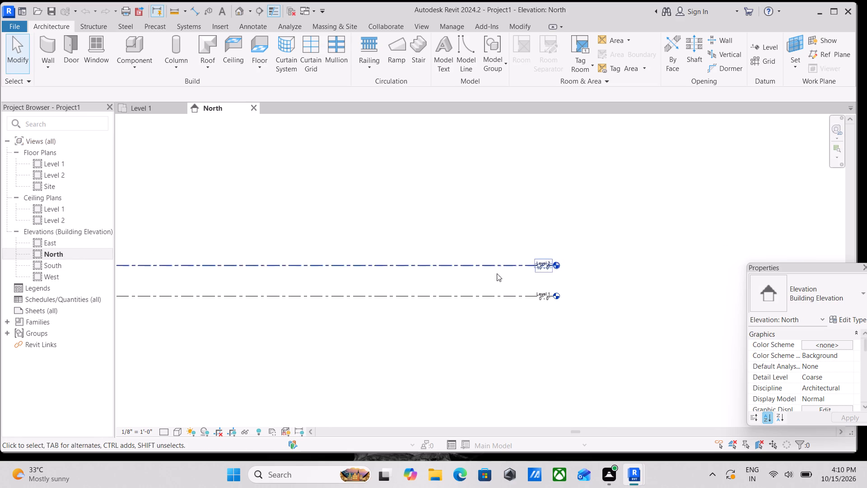
{"action": "scroll", "coordinate": [498, 276], "scroll_direction": "up", "scroll_amount": 3}
{"action": "middle_click_drag", "start_coordinate": [480, 288], "coordinate": [607, 305]}
{"action": "middle_click_drag", "start_coordinate": [473, 286], "coordinate": [536, 281]}
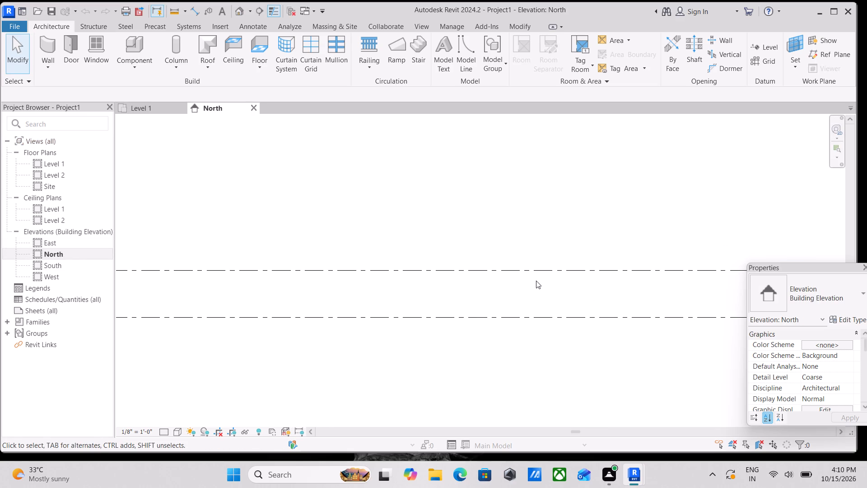
{"action": "middle_click_drag", "start_coordinate": [536, 281], "coordinate": [393, 282]}
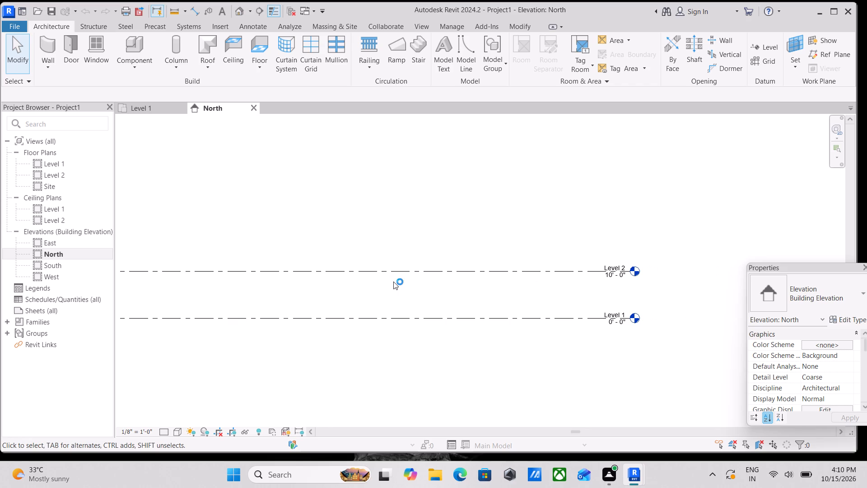
{"action": "middle_click_drag", "start_coordinate": [375, 297], "coordinate": [487, 298]}
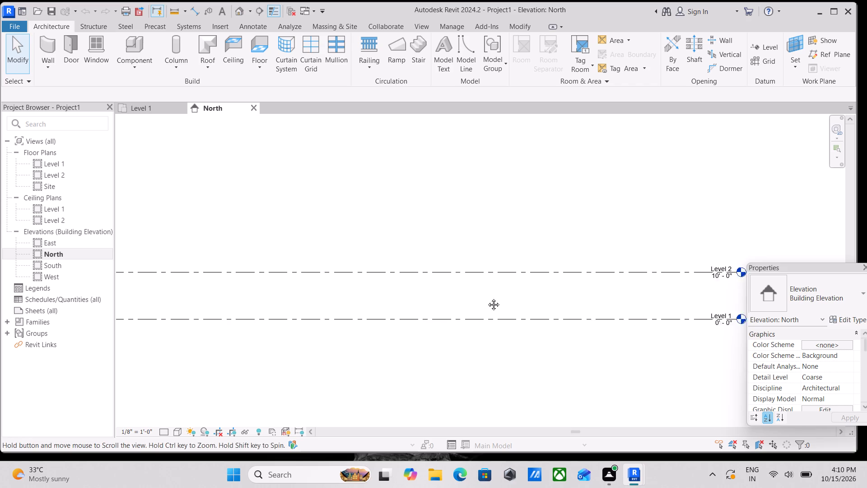
{"action": "middle_click_drag", "start_coordinate": [487, 298], "coordinate": [489, 297]}
{"action": "middle_click_drag", "start_coordinate": [400, 301], "coordinate": [481, 299]}
{"action": "middle_click_drag", "start_coordinate": [376, 305], "coordinate": [461, 304]}
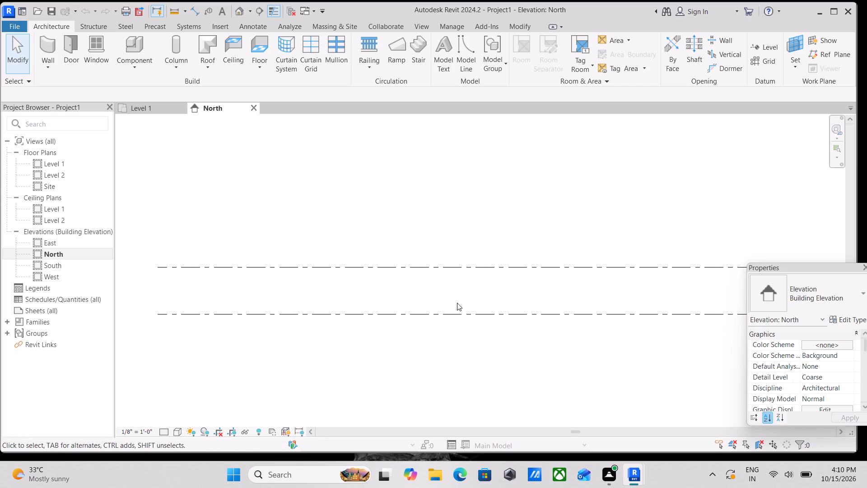
{"action": "scroll", "coordinate": [452, 302], "scroll_direction": "down", "scroll_amount": 1}
{"action": "middle_click_drag", "start_coordinate": [451, 301], "coordinate": [312, 296]}
{"action": "scroll", "coordinate": [673, 300], "scroll_direction": "up", "scroll_amount": 5}
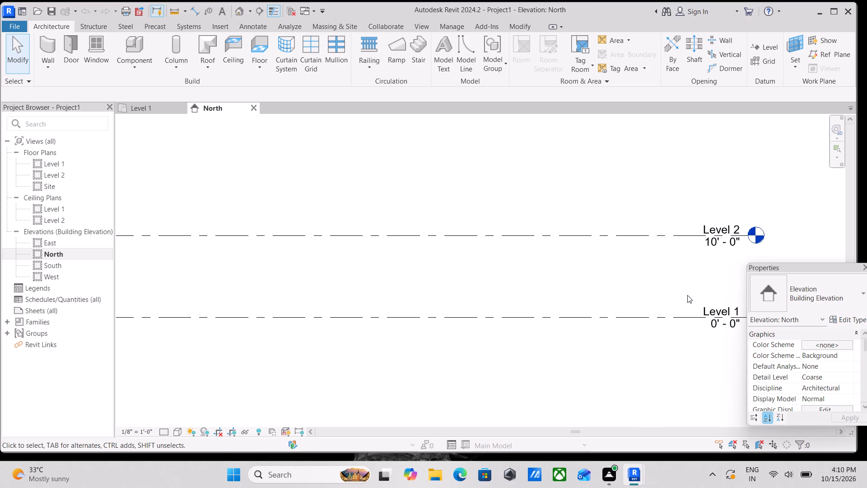
{"action": "middle_click_drag", "start_coordinate": [690, 293], "coordinate": [514, 290]}
{"action": "scroll", "coordinate": [688, 293], "scroll_direction": "up", "scroll_amount": 1}
{"action": "scroll", "coordinate": [634, 309], "scroll_direction": "up", "scroll_amount": 3}
{"action": "scroll", "coordinate": [507, 309], "scroll_direction": "down", "scroll_amount": 3}
{"action": "middle_click_drag", "start_coordinate": [513, 305], "coordinate": [670, 296]}
{"action": "scroll", "coordinate": [591, 304], "scroll_direction": "up", "scroll_amount": 4}
{"action": "scroll", "coordinate": [717, 300], "scroll_direction": "down", "scroll_amount": 1}
{"action": "scroll", "coordinate": [642, 279], "scroll_direction": "down", "scroll_amount": 2}
{"action": "middle_click_drag", "start_coordinate": [555, 282], "coordinate": [499, 282]}
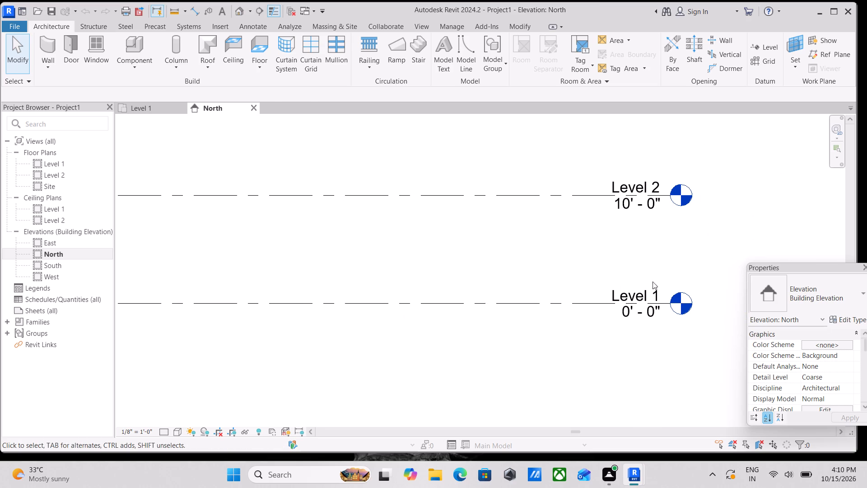
{"action": "scroll", "coordinate": [538, 281], "scroll_direction": "down", "scroll_amount": 1}
{"action": "middle_click_drag", "start_coordinate": [538, 281], "coordinate": [633, 282]}
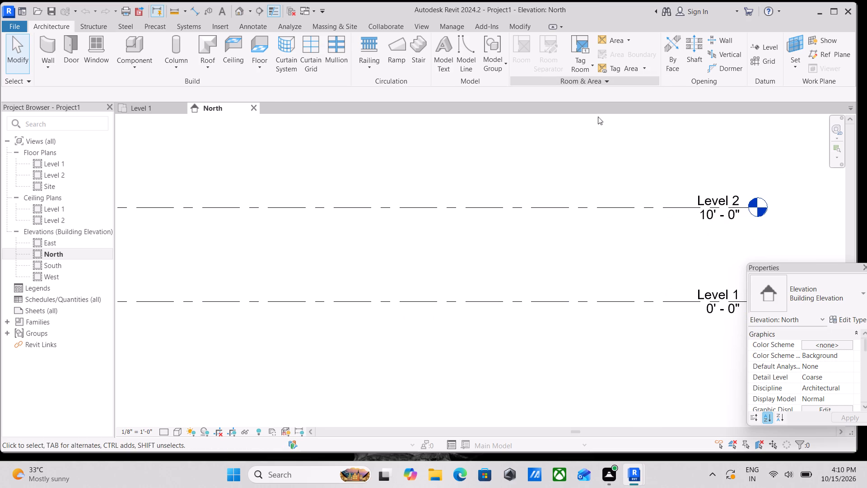
Add a new level with the Level tool by picking the Level 1 line with an upward offset of 1'-0".
{"action": "type", "text": "lll"}
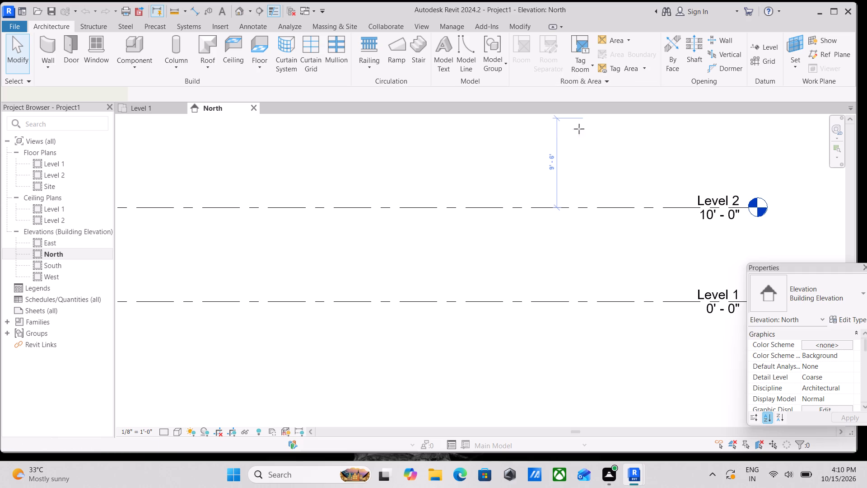
{"action": "middle_click_drag", "start_coordinate": [512, 133], "coordinate": [590, 110]}
{"action": "scroll", "coordinate": [489, 164], "scroll_direction": "down", "scroll_amount": 2}
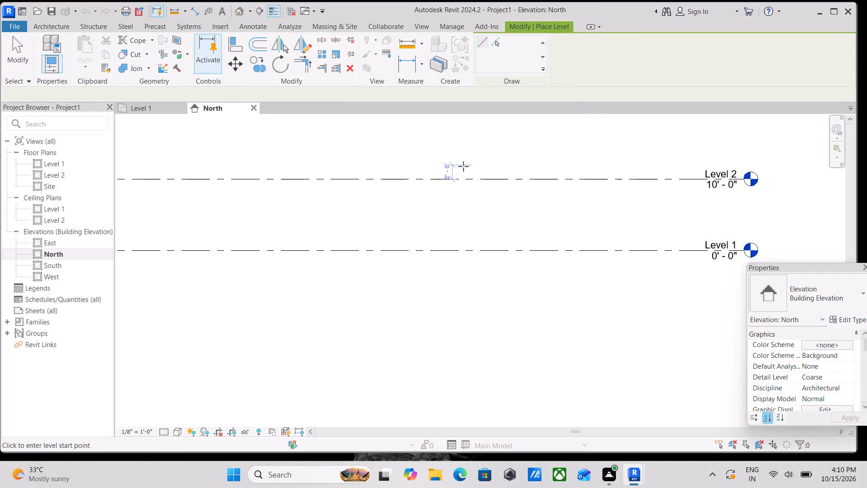
{"action": "scroll", "coordinate": [461, 165], "scroll_direction": "down", "scroll_amount": 1}
{"action": "middle_click_drag", "start_coordinate": [461, 165], "coordinate": [558, 226]}
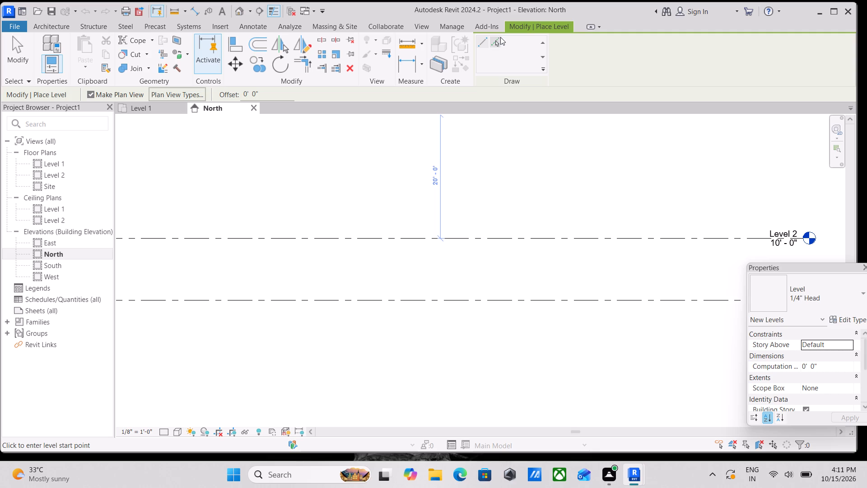
{"action": "left_click", "coordinate": [496, 42]}
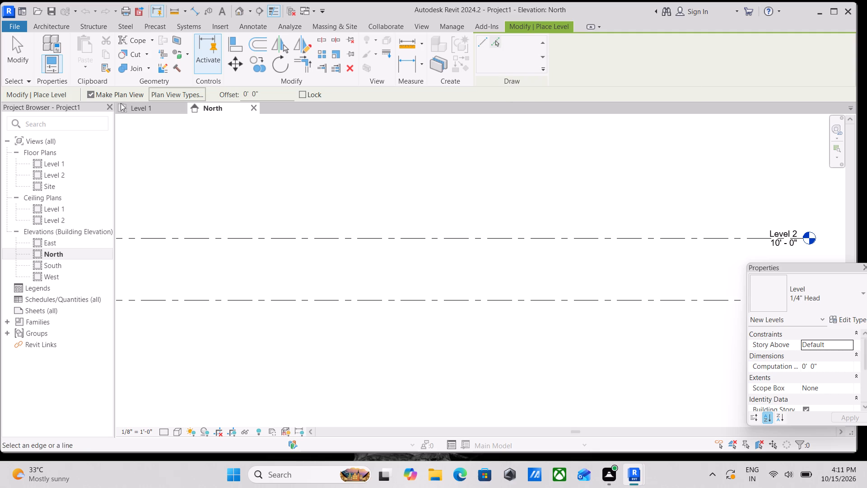
{"action": "scroll", "coordinate": [273, 243], "scroll_direction": "down", "scroll_amount": 2}
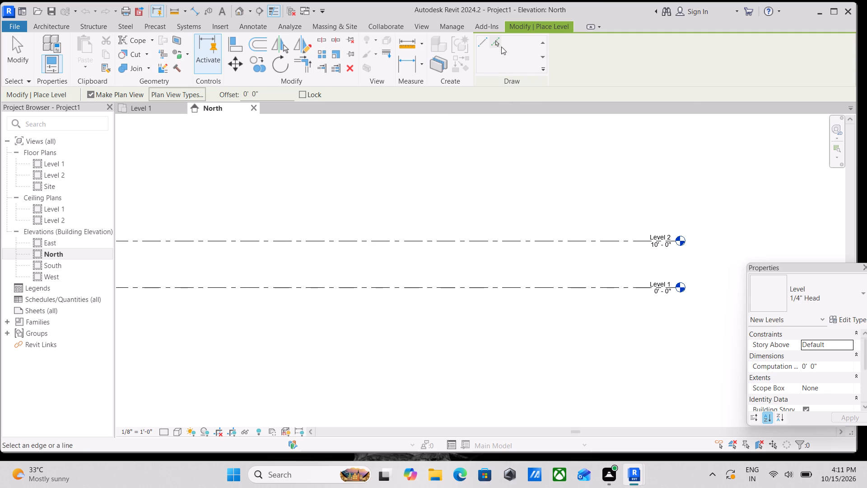
{"action": "left_click", "coordinate": [498, 41]}
{"action": "left_click_drag", "start_coordinate": [260, 94], "coordinate": [208, 92]}
{"action": "type", "text": "1'"}
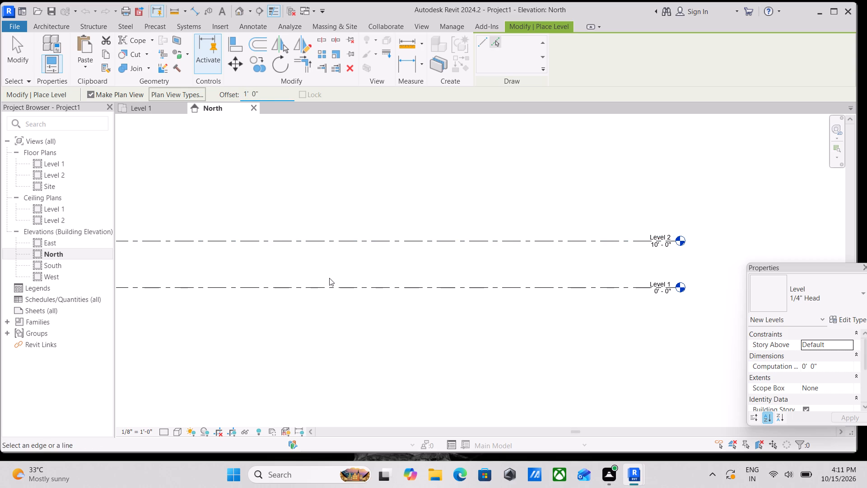
{"action": "left_click", "coordinate": [338, 287]}
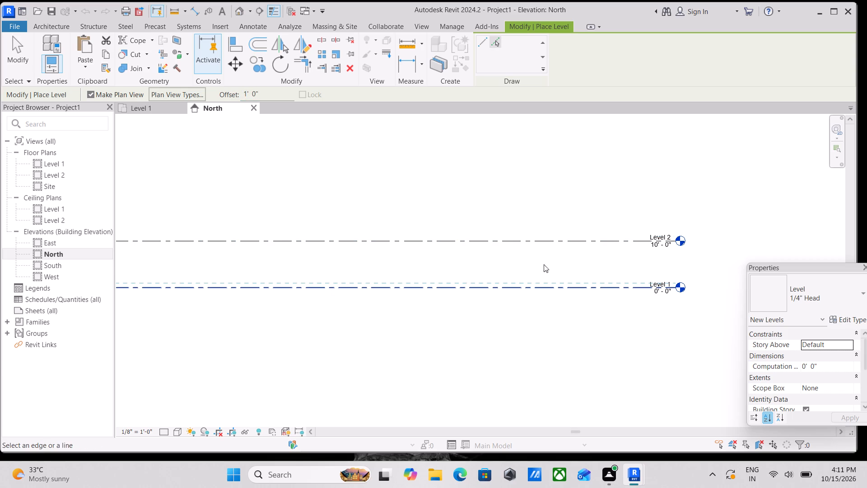
{"action": "scroll", "coordinate": [672, 318], "scroll_direction": "up", "scroll_amount": 4}
{"action": "scroll", "coordinate": [660, 271], "scroll_direction": "up", "scroll_amount": 3}
{"action": "key", "text": "Escape"}
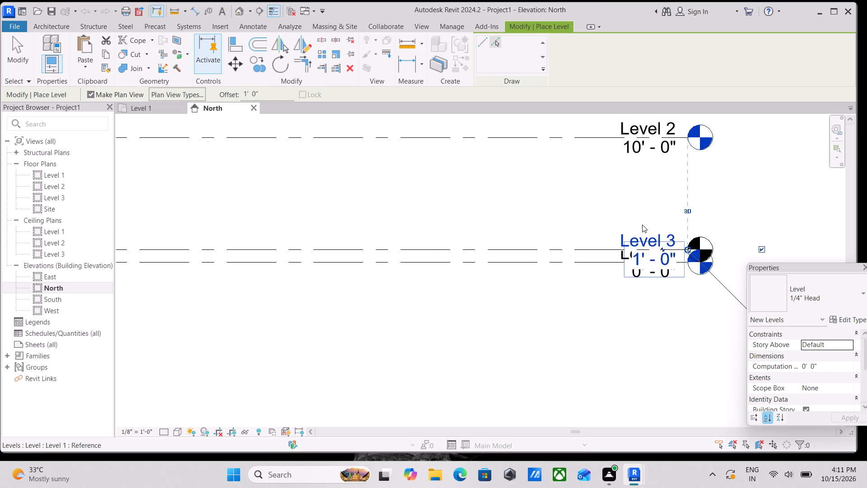
{"action": "scroll", "coordinate": [642, 224], "scroll_direction": "up", "scroll_amount": 3}
{"action": "key", "text": "Escape"}
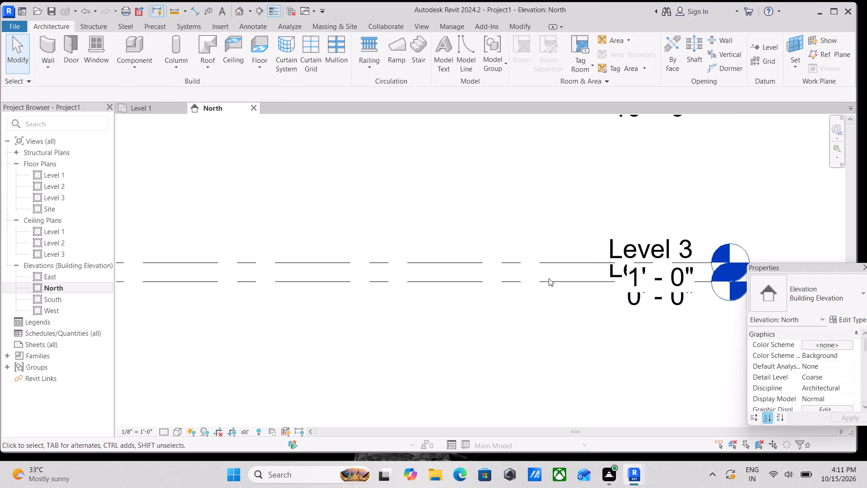
{"action": "key", "text": "Escape"}
{"action": "key", "text": "Escape"}
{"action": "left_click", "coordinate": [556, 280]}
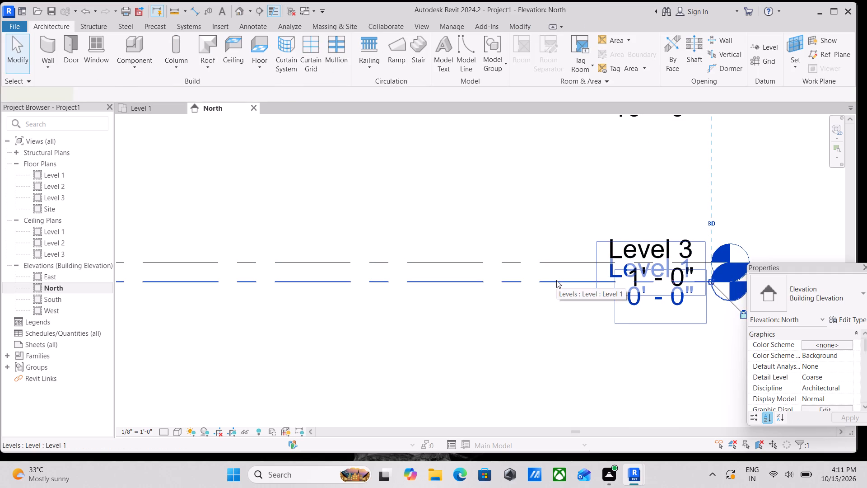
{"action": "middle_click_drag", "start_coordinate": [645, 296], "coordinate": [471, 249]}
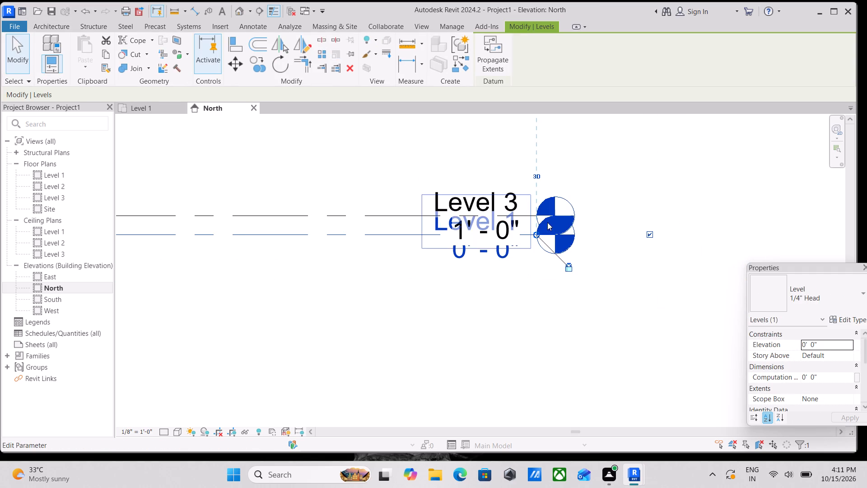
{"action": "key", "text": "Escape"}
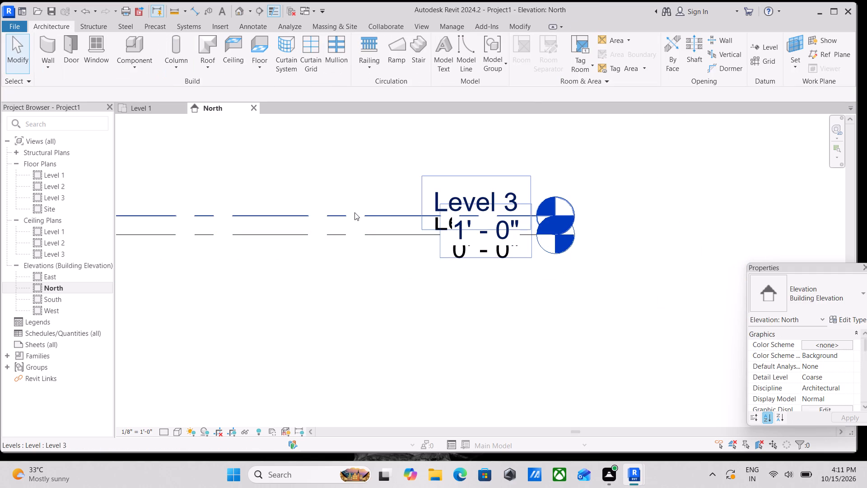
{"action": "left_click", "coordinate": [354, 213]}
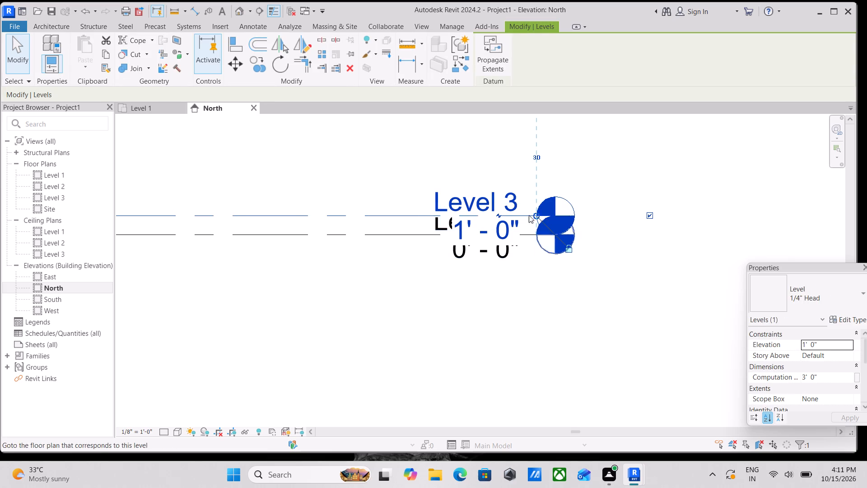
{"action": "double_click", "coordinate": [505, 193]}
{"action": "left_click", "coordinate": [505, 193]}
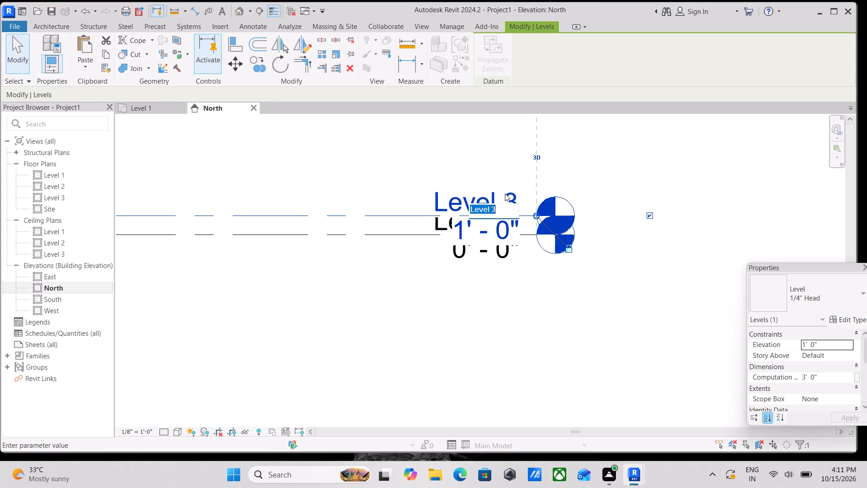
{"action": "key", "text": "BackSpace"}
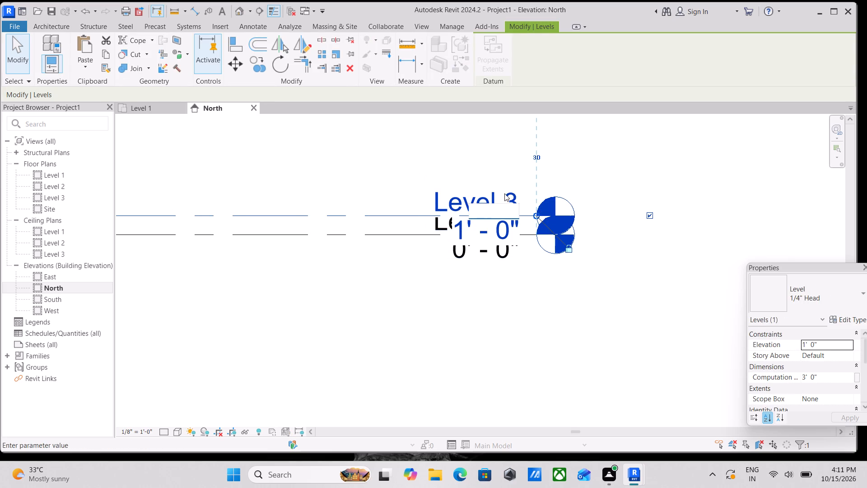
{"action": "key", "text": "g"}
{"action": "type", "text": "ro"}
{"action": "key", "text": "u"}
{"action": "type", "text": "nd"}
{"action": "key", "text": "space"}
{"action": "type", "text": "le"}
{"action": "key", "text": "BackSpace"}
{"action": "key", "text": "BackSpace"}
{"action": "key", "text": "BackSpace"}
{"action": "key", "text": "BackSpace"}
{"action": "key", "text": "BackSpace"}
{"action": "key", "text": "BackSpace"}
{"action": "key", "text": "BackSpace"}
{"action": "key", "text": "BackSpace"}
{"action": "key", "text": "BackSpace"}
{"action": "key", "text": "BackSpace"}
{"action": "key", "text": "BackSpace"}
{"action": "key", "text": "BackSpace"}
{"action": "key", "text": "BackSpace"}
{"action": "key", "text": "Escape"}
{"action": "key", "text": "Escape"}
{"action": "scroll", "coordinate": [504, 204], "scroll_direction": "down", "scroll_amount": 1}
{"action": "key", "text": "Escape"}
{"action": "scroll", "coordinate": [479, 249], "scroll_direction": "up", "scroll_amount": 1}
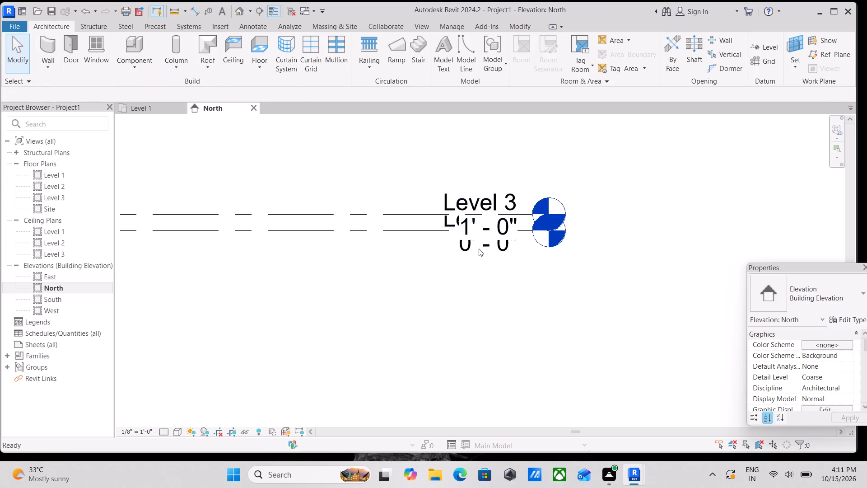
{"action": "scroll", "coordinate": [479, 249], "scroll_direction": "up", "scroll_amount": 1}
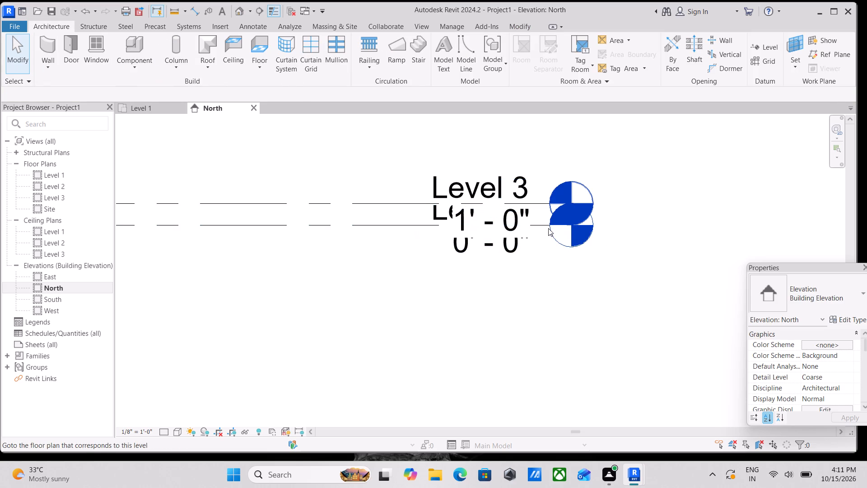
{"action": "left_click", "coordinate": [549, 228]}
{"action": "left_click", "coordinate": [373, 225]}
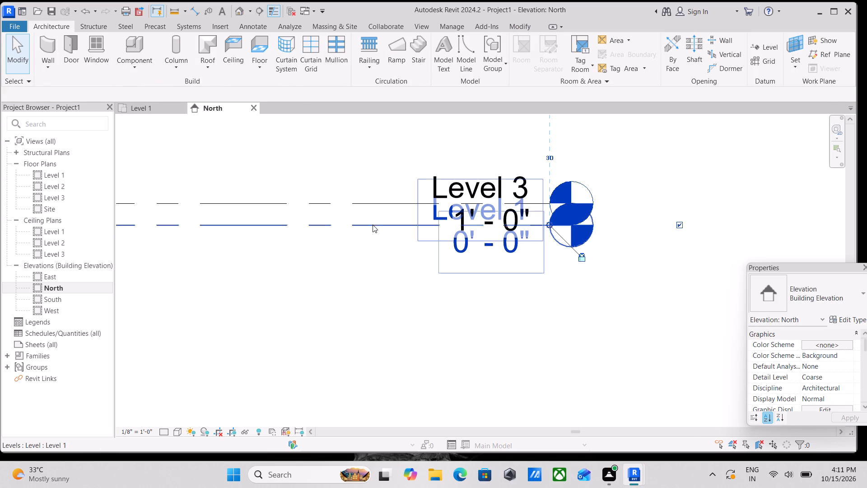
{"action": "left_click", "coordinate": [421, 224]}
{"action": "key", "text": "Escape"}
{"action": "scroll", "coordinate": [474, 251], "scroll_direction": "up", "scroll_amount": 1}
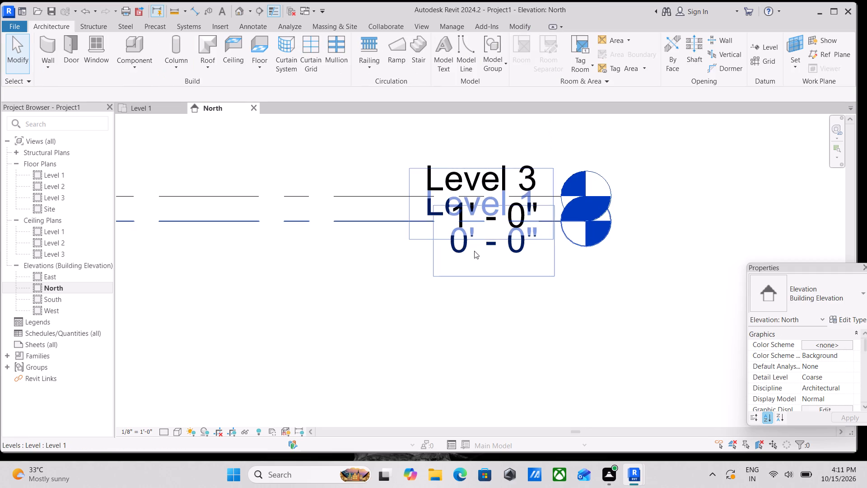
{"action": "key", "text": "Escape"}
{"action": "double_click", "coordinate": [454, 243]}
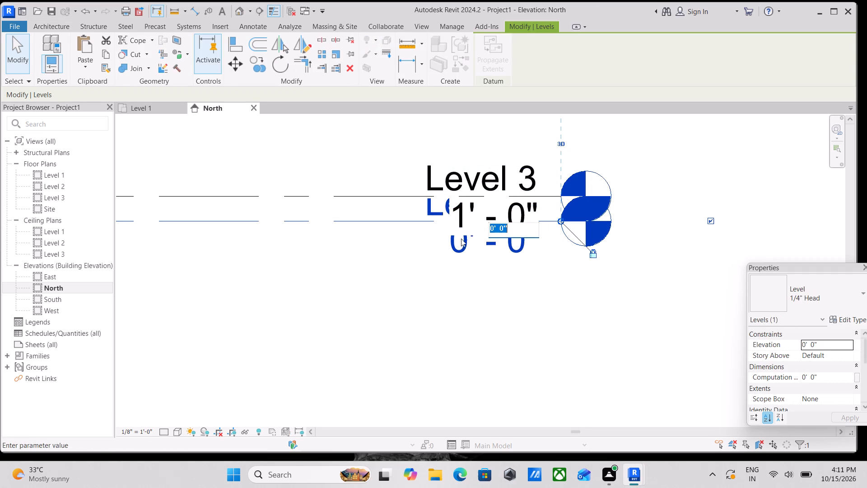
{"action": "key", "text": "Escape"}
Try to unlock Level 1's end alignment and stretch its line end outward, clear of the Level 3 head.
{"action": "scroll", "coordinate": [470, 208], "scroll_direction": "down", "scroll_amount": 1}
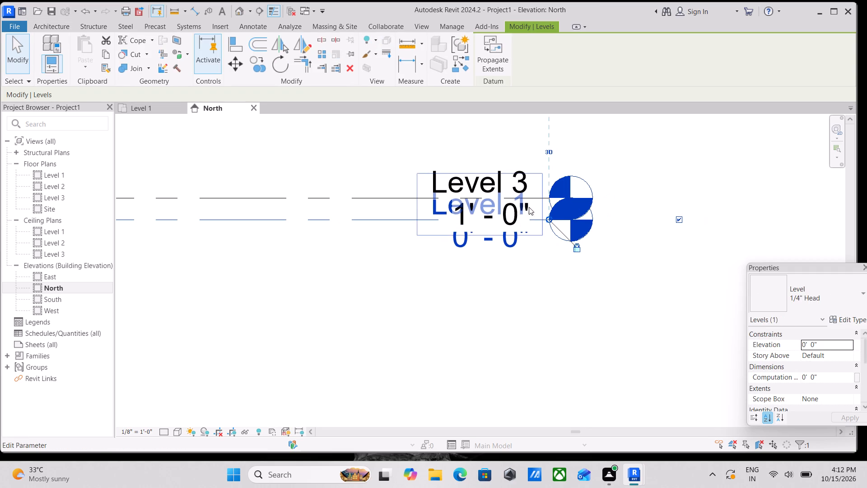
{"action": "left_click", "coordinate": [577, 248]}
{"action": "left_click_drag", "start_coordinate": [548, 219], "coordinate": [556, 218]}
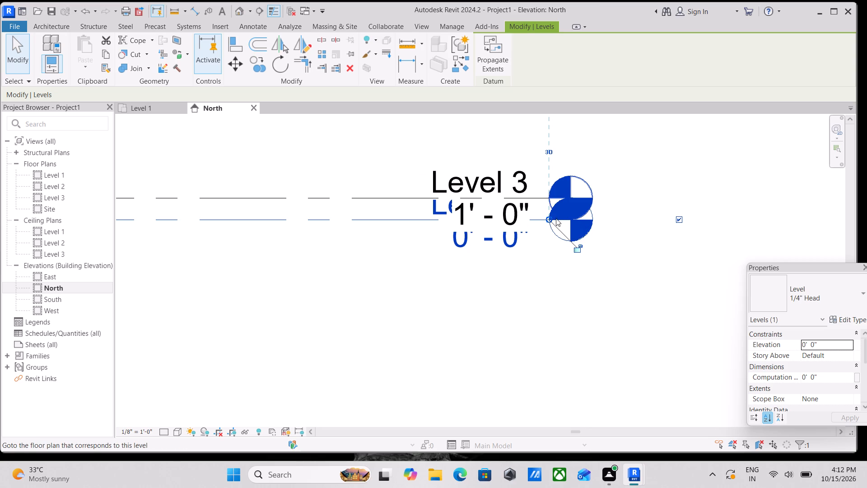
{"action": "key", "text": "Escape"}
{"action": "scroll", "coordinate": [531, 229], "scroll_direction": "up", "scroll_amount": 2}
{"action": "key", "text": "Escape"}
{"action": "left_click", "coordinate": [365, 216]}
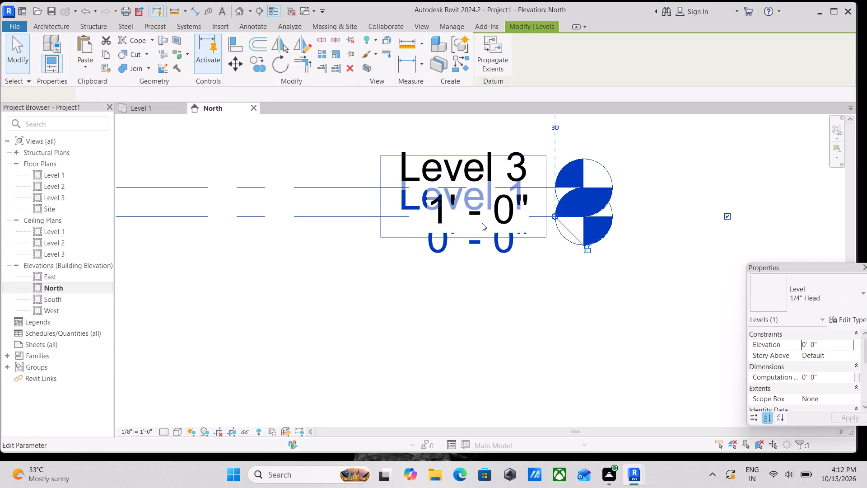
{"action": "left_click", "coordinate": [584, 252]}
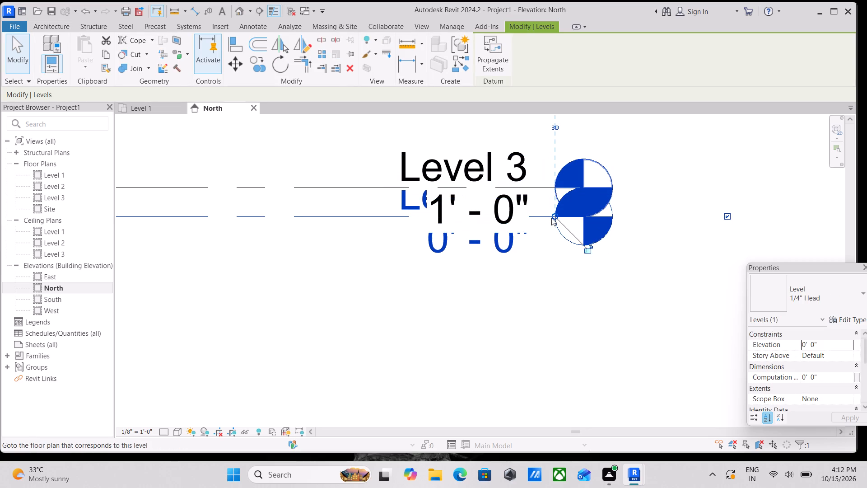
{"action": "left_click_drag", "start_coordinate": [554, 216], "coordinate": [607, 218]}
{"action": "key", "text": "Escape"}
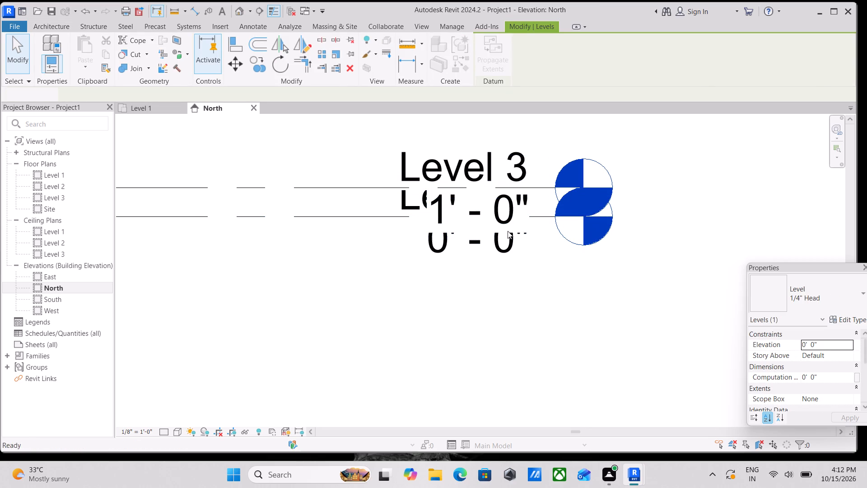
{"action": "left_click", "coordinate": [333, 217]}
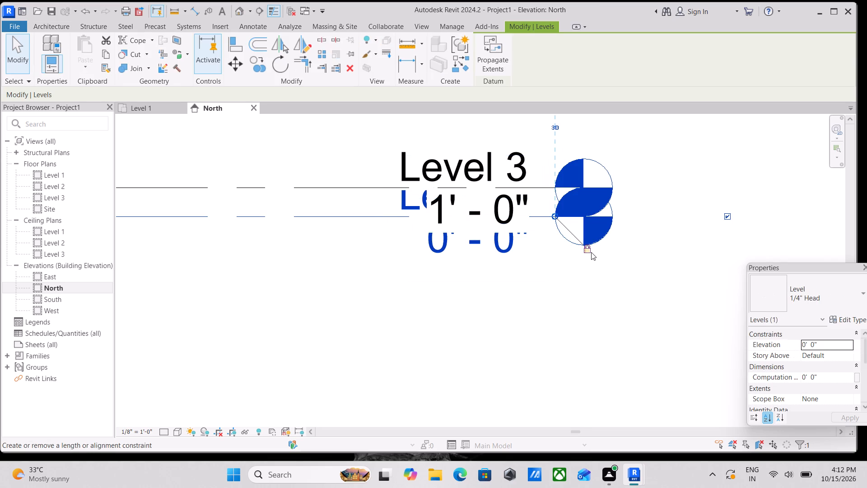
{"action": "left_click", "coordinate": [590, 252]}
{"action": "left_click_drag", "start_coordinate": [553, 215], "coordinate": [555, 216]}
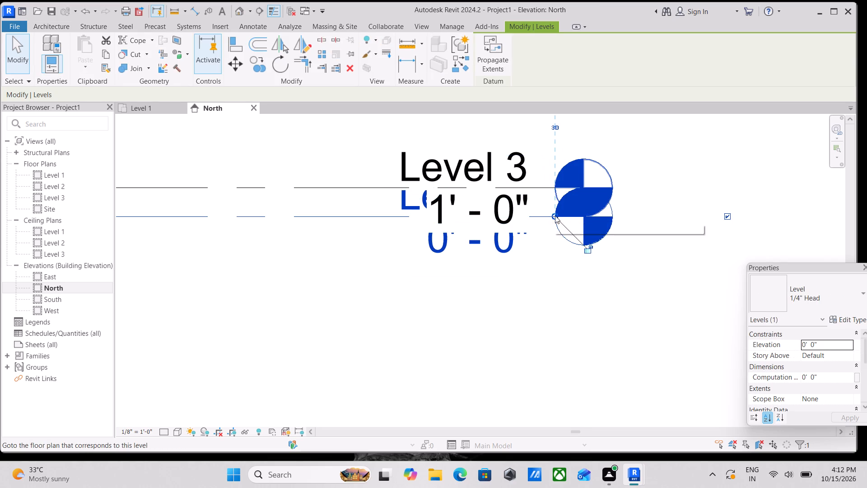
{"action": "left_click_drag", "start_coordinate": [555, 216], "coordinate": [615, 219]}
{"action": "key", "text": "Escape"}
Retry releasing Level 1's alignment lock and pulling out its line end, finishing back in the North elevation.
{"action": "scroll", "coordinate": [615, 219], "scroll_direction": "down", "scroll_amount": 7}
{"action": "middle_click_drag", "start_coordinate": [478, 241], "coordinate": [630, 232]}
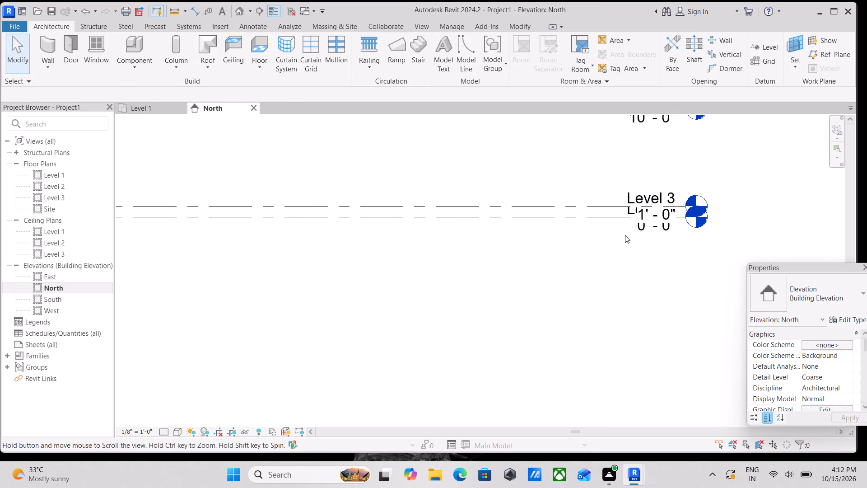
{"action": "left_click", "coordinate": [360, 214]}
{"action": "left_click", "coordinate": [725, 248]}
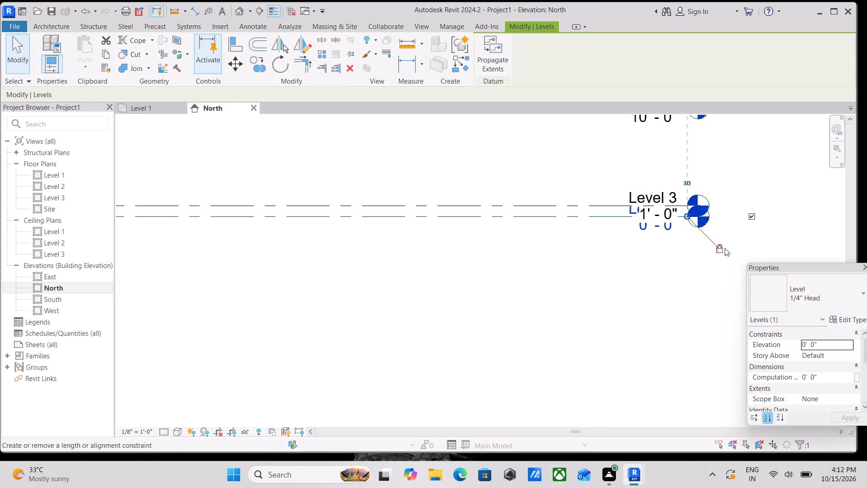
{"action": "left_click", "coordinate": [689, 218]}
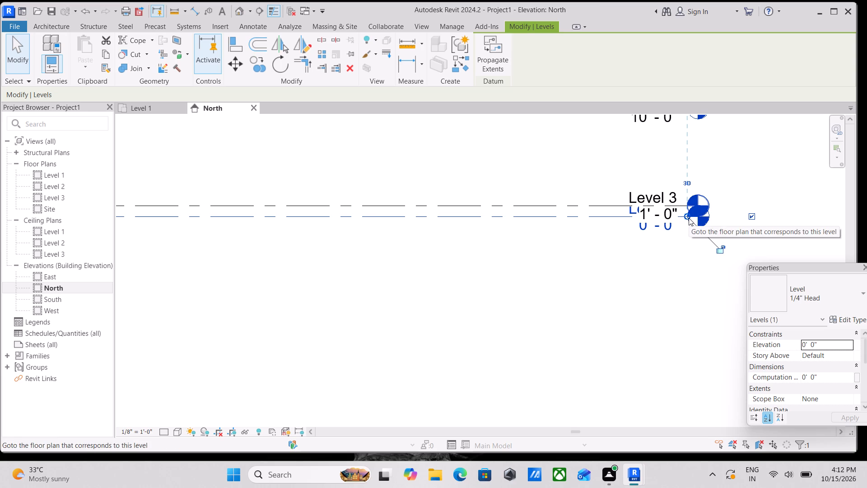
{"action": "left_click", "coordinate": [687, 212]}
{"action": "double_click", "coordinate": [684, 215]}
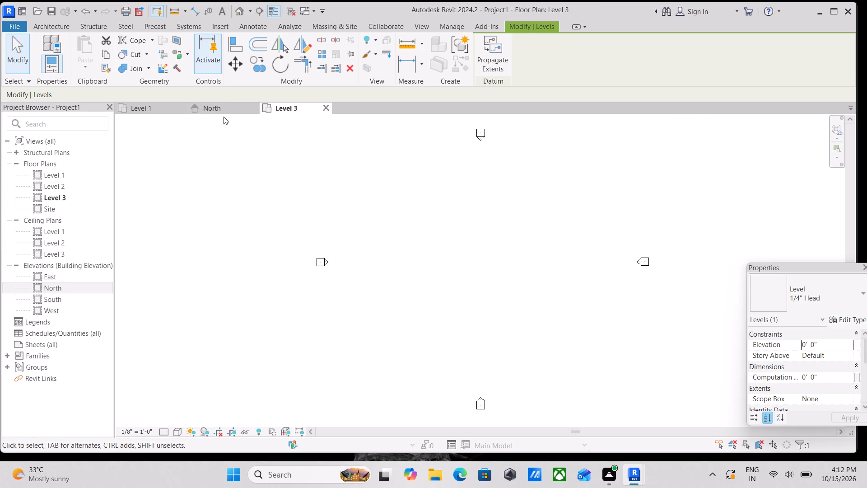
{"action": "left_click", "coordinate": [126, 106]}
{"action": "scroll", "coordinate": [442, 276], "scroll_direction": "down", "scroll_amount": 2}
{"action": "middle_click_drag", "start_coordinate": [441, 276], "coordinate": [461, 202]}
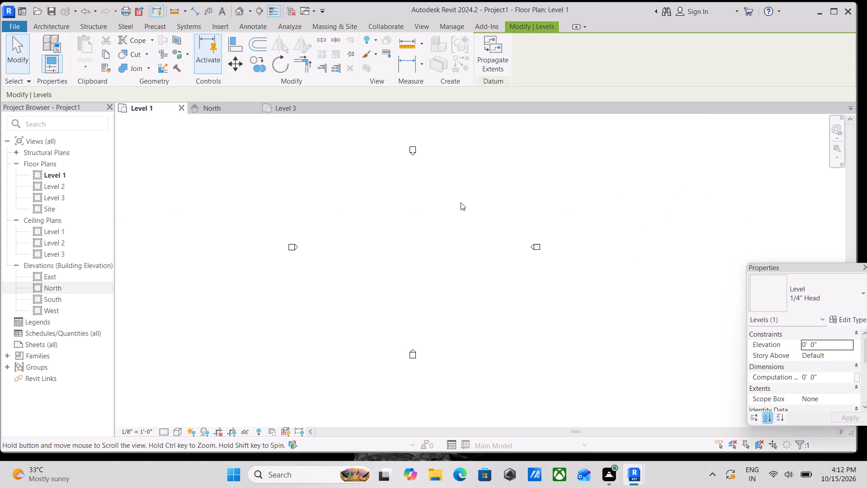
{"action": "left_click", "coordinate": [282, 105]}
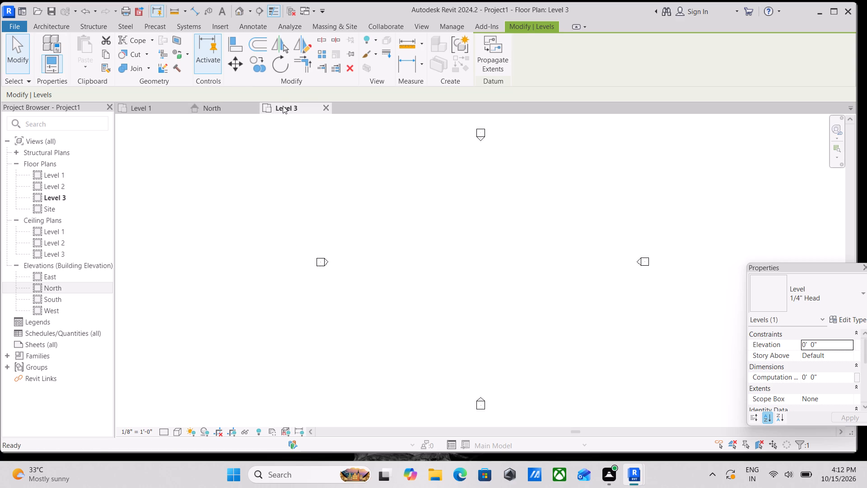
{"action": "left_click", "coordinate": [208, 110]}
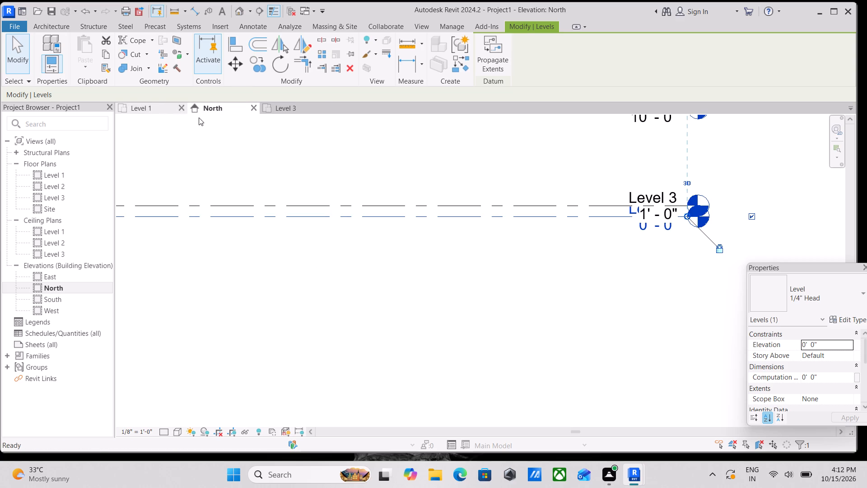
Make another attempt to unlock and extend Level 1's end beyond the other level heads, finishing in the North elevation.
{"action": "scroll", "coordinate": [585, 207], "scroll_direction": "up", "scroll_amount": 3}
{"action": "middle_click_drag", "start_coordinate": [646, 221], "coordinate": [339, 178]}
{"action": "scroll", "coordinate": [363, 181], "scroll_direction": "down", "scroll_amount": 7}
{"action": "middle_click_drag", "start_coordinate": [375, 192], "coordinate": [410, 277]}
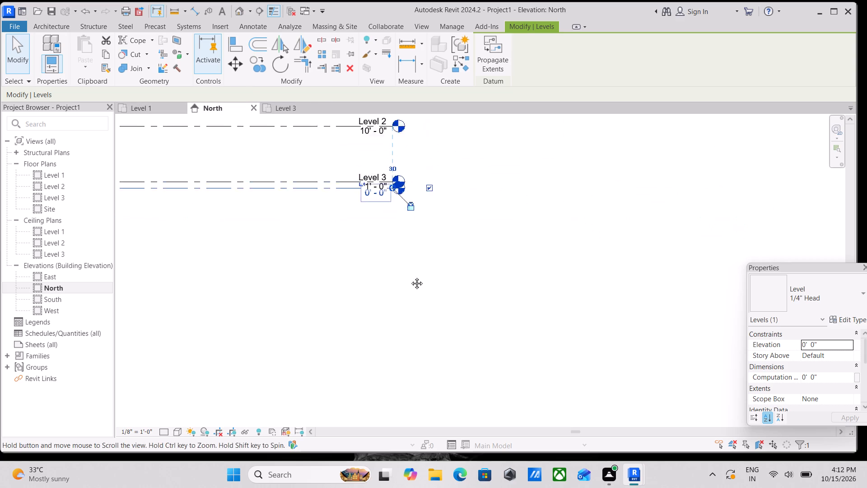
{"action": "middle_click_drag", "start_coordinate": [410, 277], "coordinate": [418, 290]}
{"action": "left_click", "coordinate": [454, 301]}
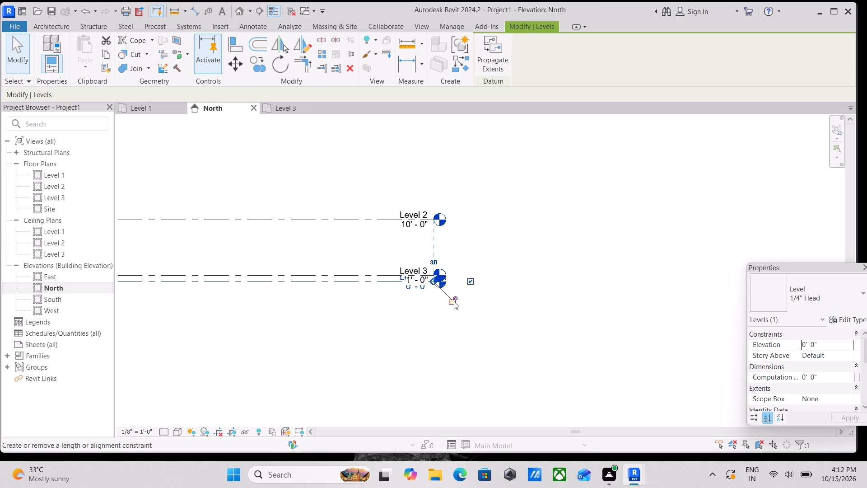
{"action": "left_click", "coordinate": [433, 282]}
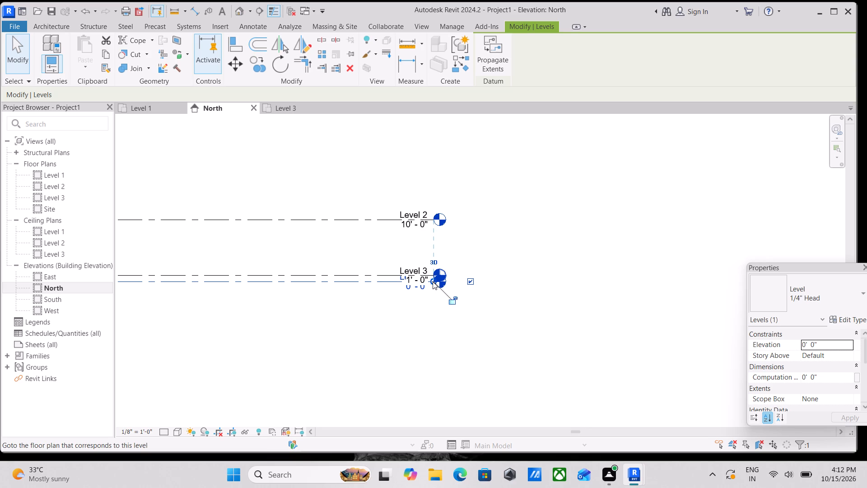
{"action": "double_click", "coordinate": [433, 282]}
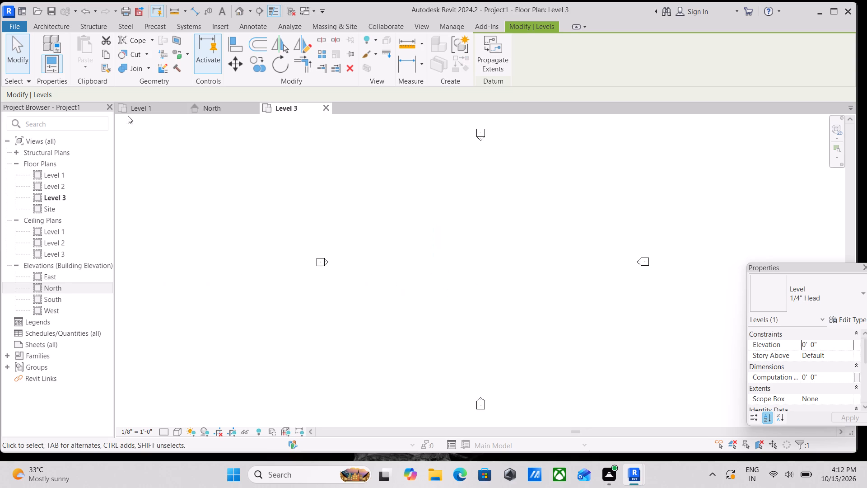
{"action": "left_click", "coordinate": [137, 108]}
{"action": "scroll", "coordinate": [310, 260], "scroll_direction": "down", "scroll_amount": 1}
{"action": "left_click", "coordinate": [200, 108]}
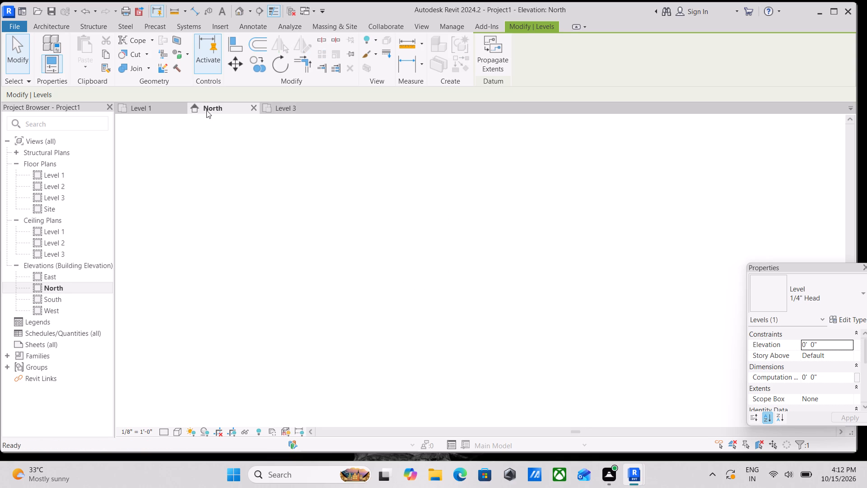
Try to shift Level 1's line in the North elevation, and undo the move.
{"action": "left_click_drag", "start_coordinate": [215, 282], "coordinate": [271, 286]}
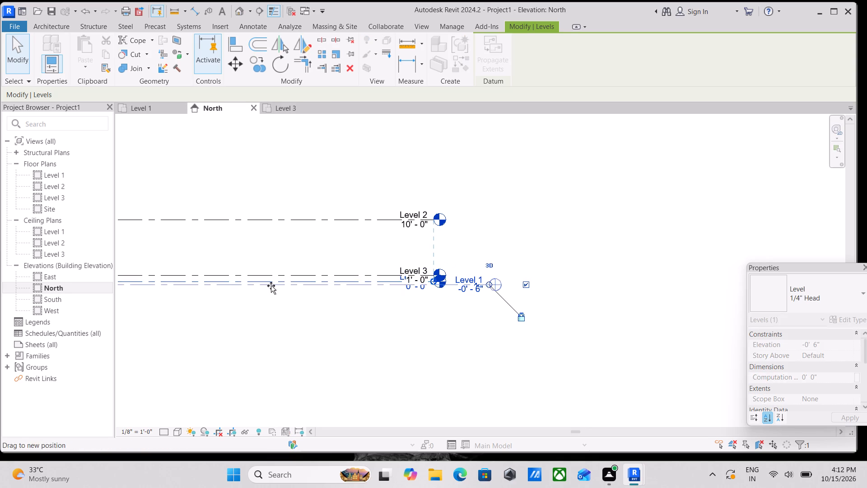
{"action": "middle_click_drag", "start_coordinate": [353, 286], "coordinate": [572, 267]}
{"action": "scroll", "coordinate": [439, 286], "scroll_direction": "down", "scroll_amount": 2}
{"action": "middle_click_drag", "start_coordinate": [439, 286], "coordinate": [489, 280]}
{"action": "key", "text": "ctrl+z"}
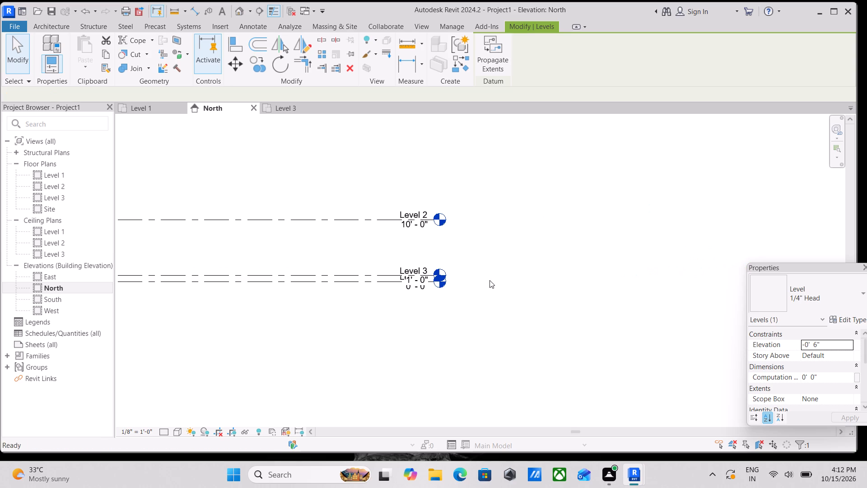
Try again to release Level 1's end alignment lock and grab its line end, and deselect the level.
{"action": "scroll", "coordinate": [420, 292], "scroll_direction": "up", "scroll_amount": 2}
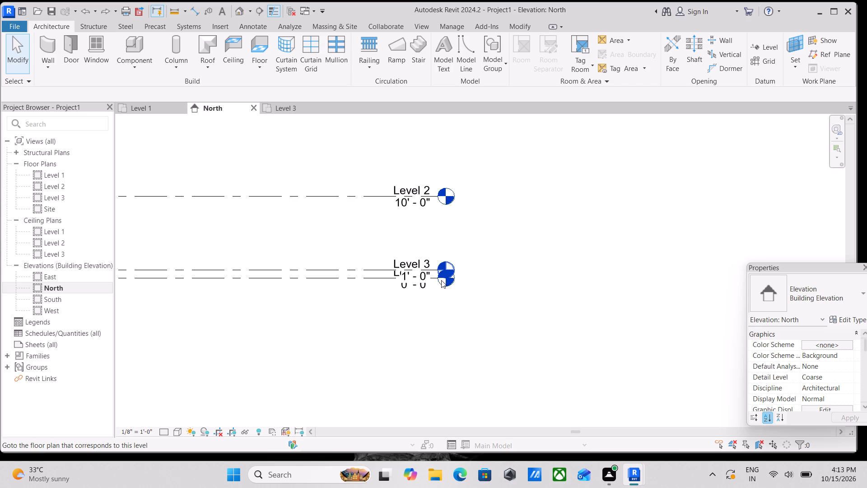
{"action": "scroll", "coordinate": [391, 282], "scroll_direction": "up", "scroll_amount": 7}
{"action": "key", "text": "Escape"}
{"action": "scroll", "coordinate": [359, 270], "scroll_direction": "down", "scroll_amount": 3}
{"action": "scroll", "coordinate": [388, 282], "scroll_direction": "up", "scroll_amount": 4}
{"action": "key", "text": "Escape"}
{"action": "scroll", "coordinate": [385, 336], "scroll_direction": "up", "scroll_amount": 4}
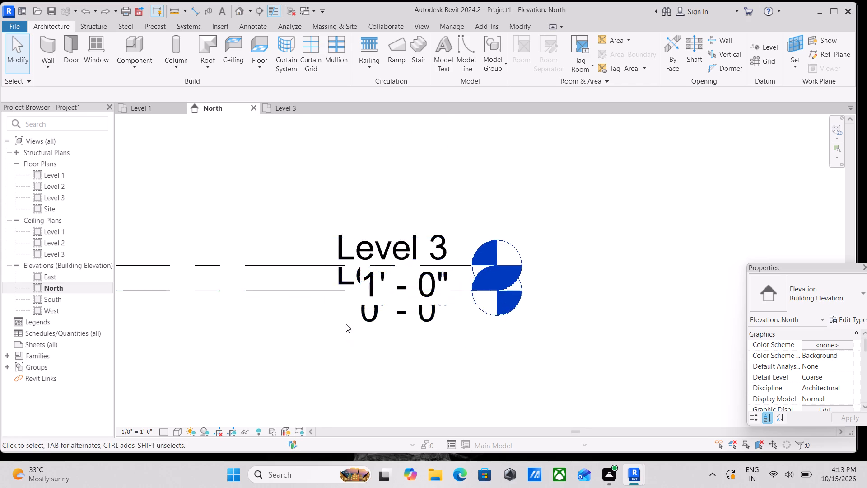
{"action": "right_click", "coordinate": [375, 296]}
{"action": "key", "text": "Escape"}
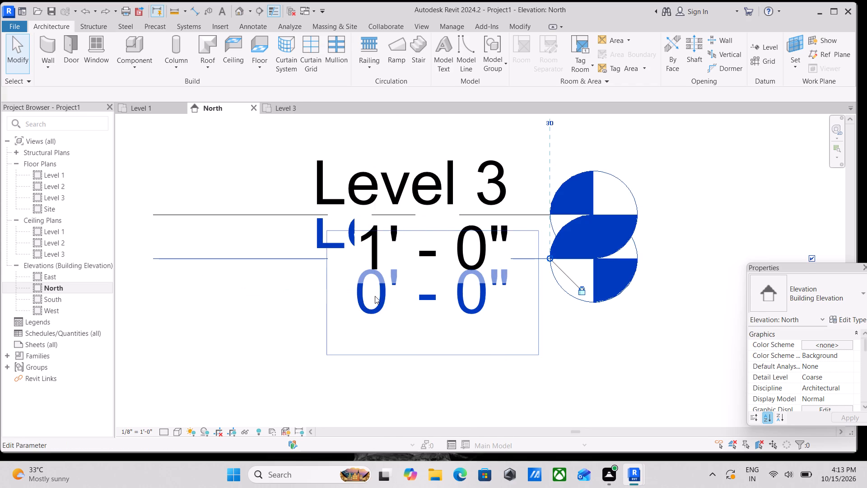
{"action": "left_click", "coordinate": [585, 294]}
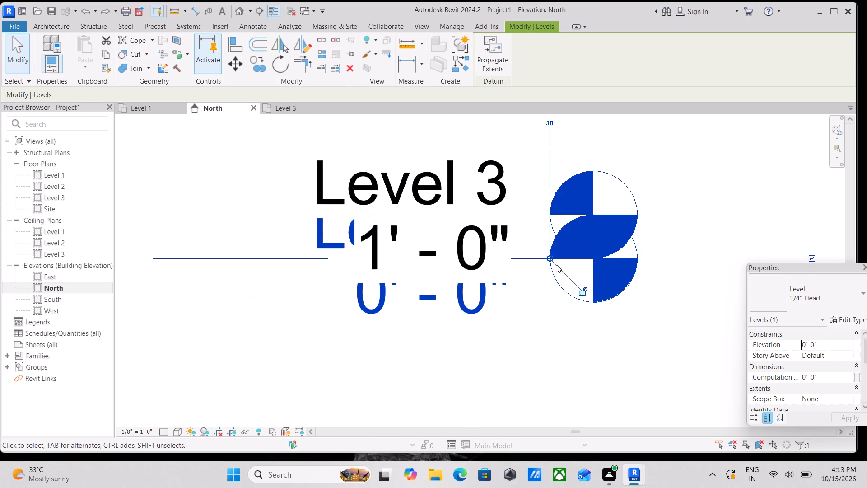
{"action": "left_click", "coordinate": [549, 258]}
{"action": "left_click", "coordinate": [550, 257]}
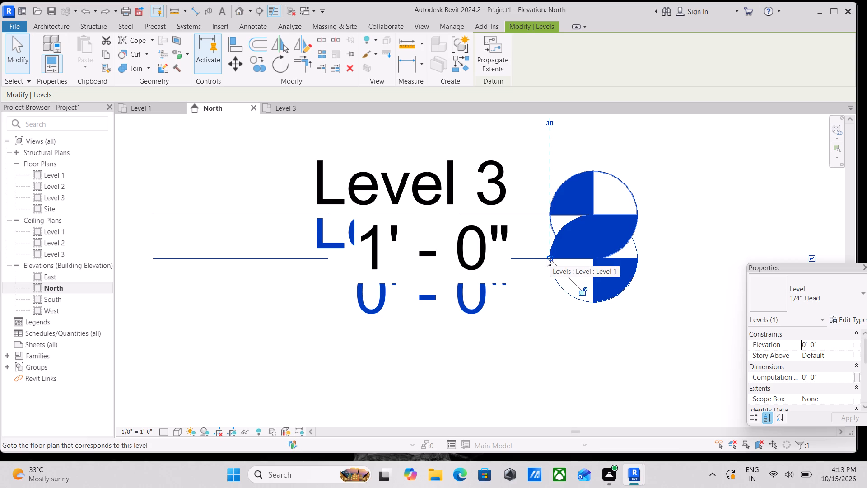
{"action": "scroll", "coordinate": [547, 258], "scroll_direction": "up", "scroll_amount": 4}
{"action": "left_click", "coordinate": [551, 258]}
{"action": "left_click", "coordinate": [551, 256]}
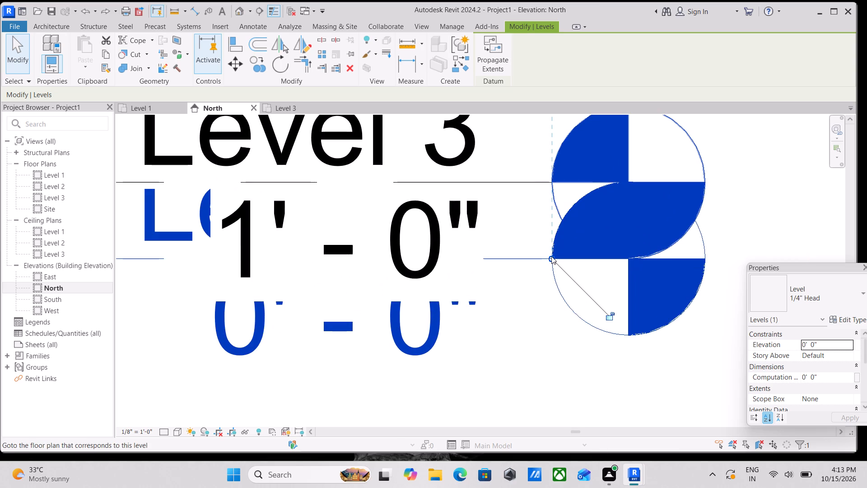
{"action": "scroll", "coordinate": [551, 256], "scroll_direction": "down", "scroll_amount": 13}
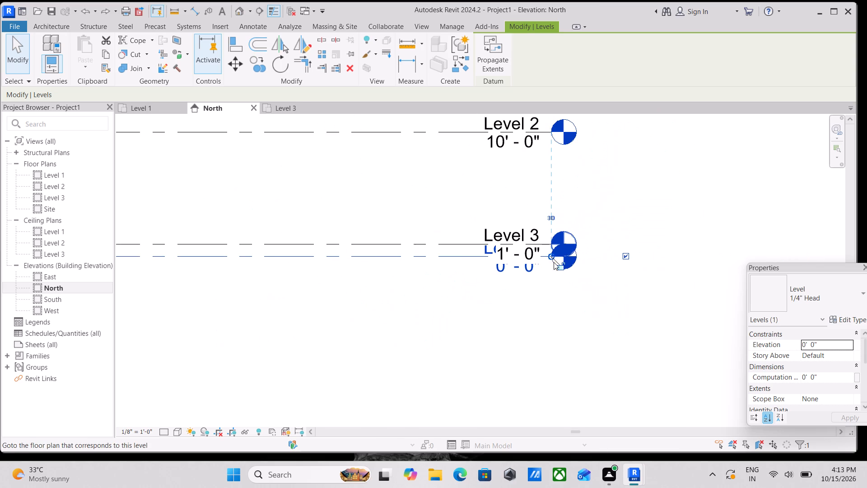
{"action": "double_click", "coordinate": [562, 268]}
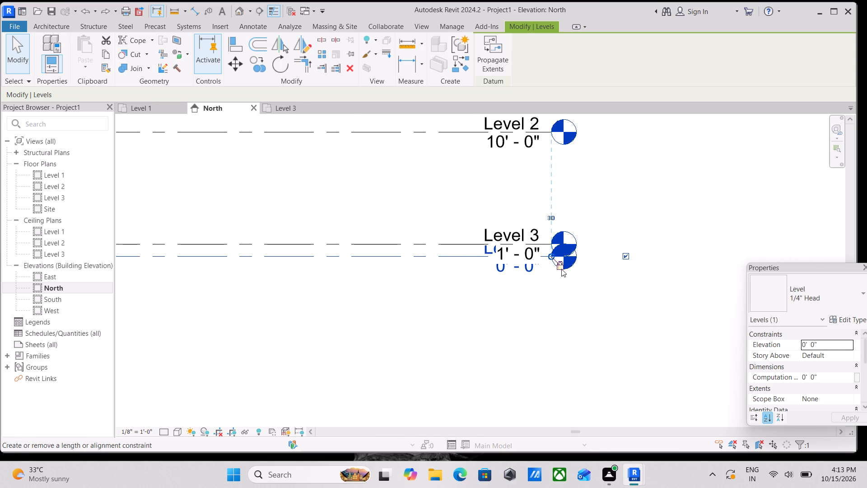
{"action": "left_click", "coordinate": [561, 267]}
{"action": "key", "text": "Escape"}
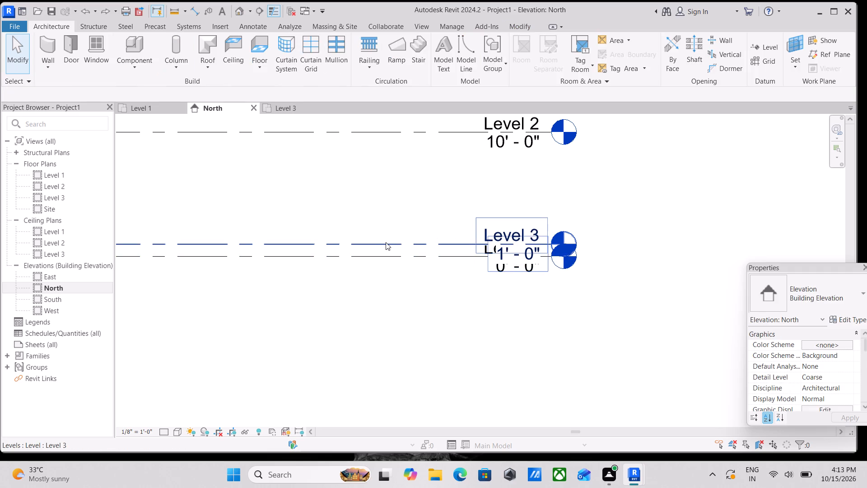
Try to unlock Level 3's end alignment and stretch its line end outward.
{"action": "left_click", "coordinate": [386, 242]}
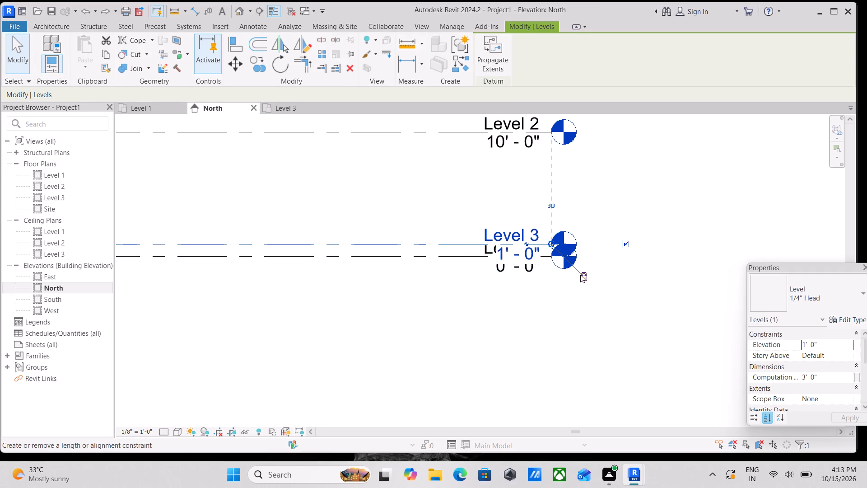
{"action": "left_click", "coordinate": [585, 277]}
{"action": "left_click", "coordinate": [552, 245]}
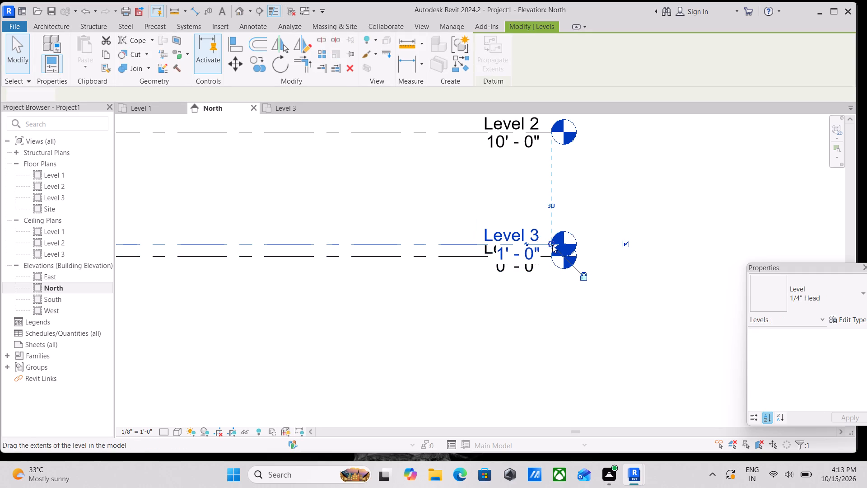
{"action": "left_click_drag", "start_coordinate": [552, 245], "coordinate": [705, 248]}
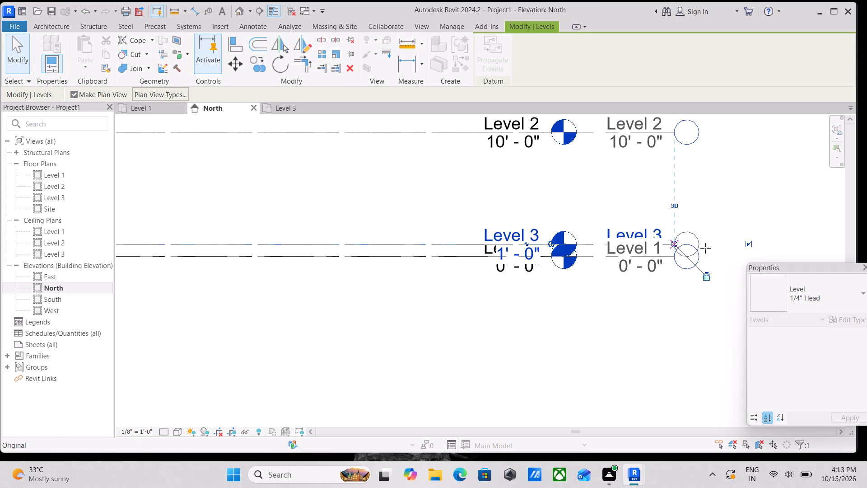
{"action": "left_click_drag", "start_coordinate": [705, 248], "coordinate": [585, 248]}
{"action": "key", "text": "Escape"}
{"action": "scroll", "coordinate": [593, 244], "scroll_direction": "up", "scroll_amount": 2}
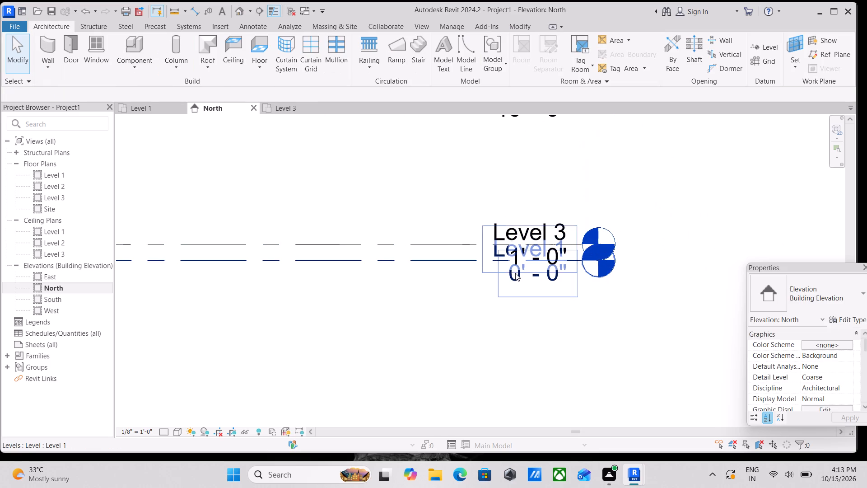
Unlock Level 3's end alignment and extend its line end outward, clear of the Level 1 head.
{"action": "left_click", "coordinate": [429, 240]}
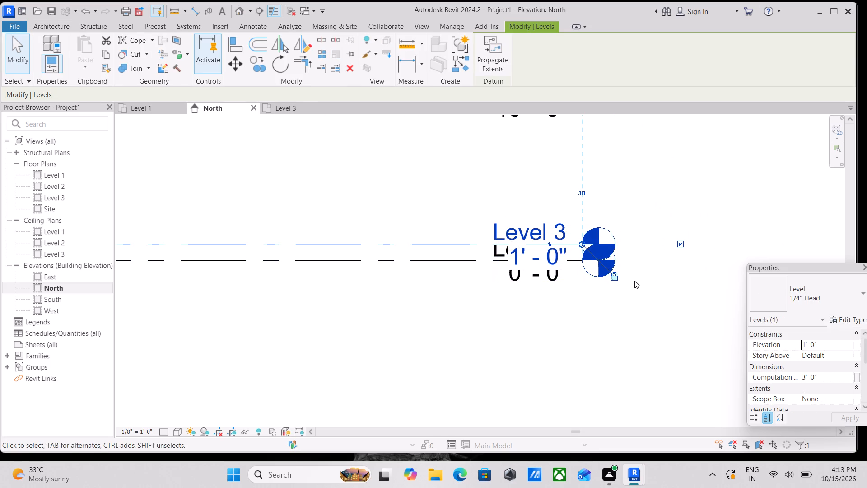
{"action": "left_click", "coordinate": [616, 277]}
{"action": "left_click_drag", "start_coordinate": [580, 243], "coordinate": [774, 240]}
{"action": "scroll", "coordinate": [774, 240], "scroll_direction": "down", "scroll_amount": 2}
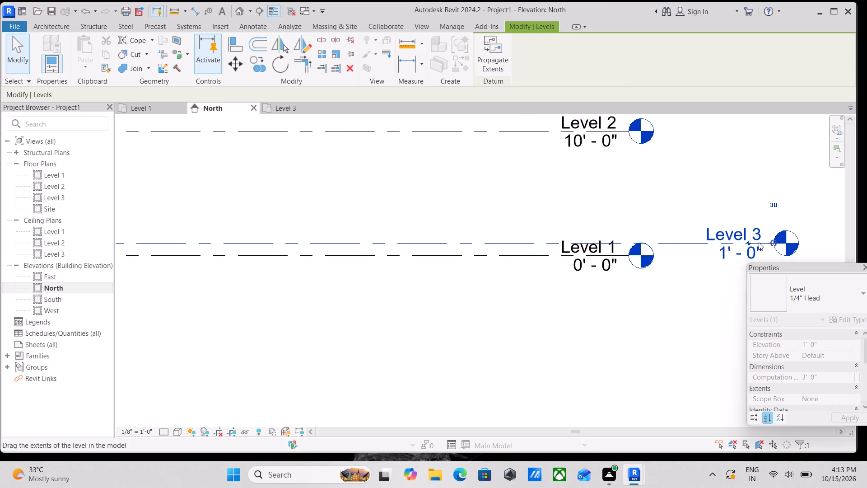
{"action": "middle_click_drag", "start_coordinate": [665, 242], "coordinate": [523, 245]}
{"action": "middle_click_drag", "start_coordinate": [508, 240], "coordinate": [544, 288]}
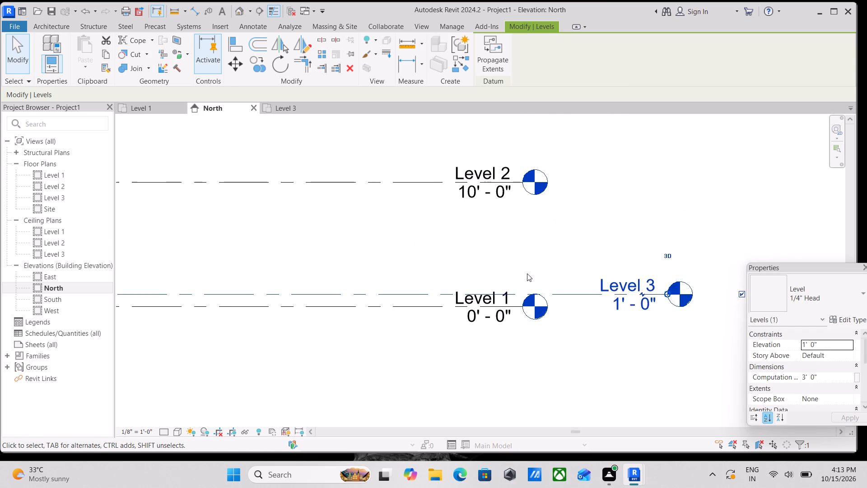
{"action": "scroll", "coordinate": [461, 277], "scroll_direction": "up", "scroll_amount": 1}
{"action": "scroll", "coordinate": [592, 250], "scroll_direction": "down", "scroll_amount": 1}
{"action": "middle_click_drag", "start_coordinate": [592, 250], "coordinate": [579, 230]}
{"action": "scroll", "coordinate": [649, 277], "scroll_direction": "up", "scroll_amount": 2}
{"action": "key", "text": "Escape"}
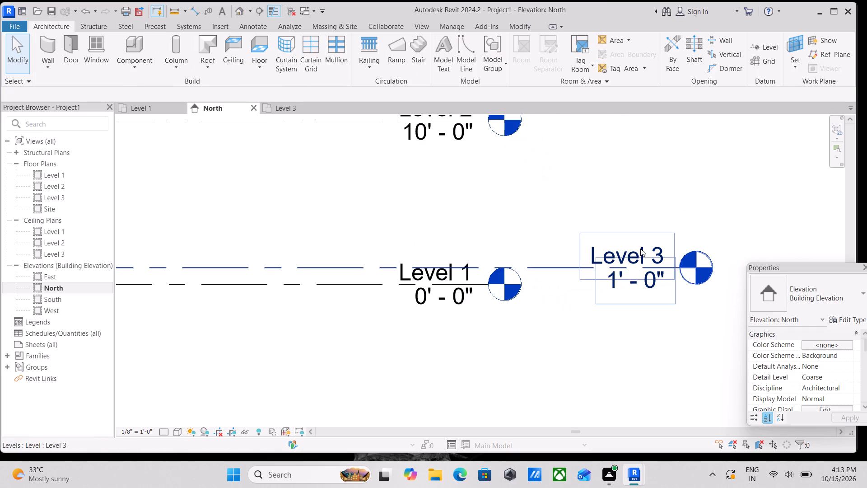
Rename Level 1 as "ground level", including its corresponding views.
{"action": "double_click", "coordinate": [431, 276]}
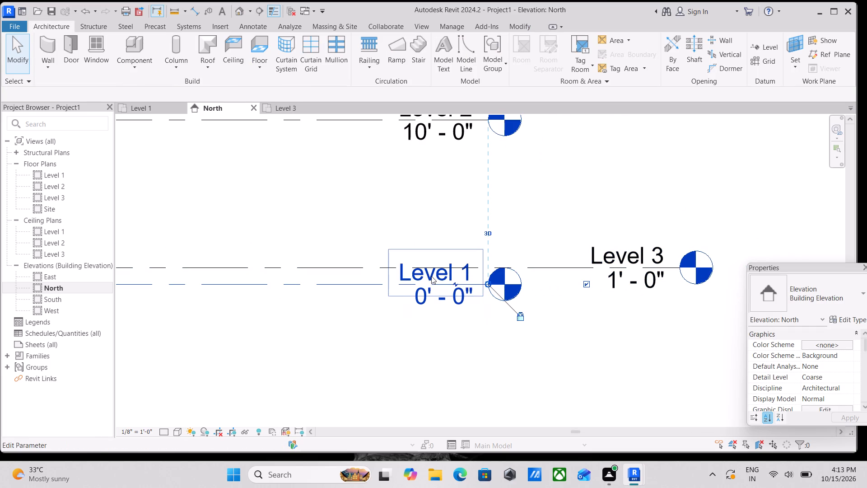
{"action": "key", "text": "BackSpace"}
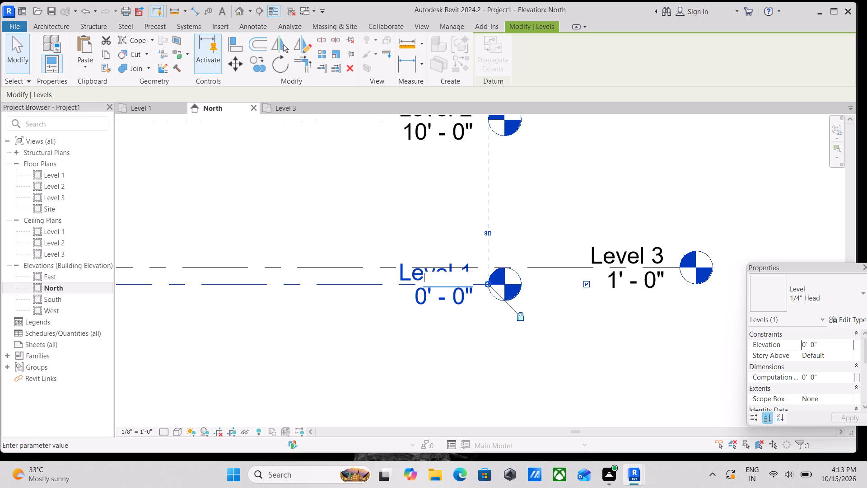
{"action": "type", "text": "ground"}
{"action": "key", "text": "space"}
{"action": "type", "text": "le"}
{"action": "type", "text": "le"}
{"action": "key", "text": "BackSpace"}
{"action": "key", "text": "BackSpace"}
{"action": "type", "text": "vel"}
{"action": "key", "text": "Return"}
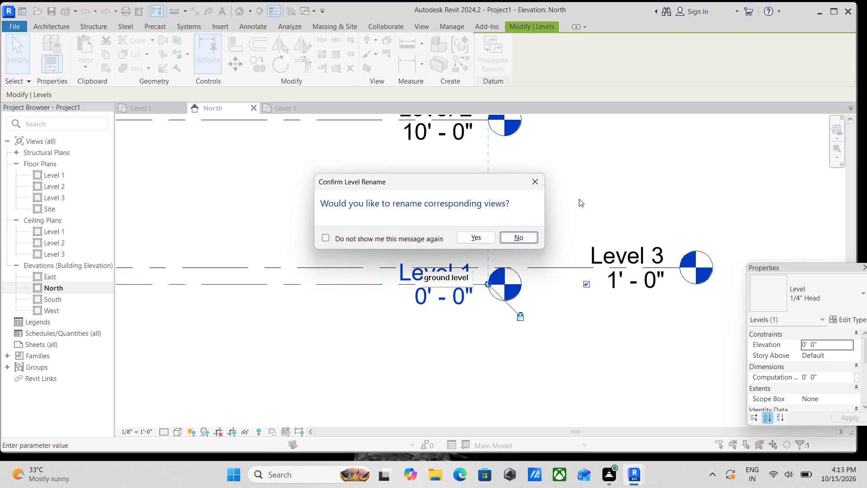
{"action": "left_click", "coordinate": [486, 238]}
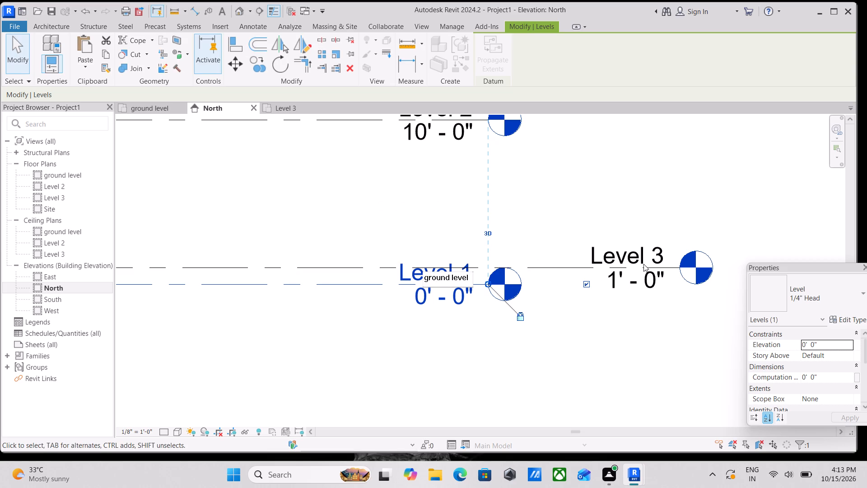
Rename Level 3 as "ground floor", including its corresponding views.
{"action": "scroll", "coordinate": [605, 257], "scroll_direction": "up", "scroll_amount": 1}
{"action": "scroll", "coordinate": [610, 256], "scroll_direction": "down", "scroll_amount": 2}
{"action": "double_click", "coordinate": [631, 250]}
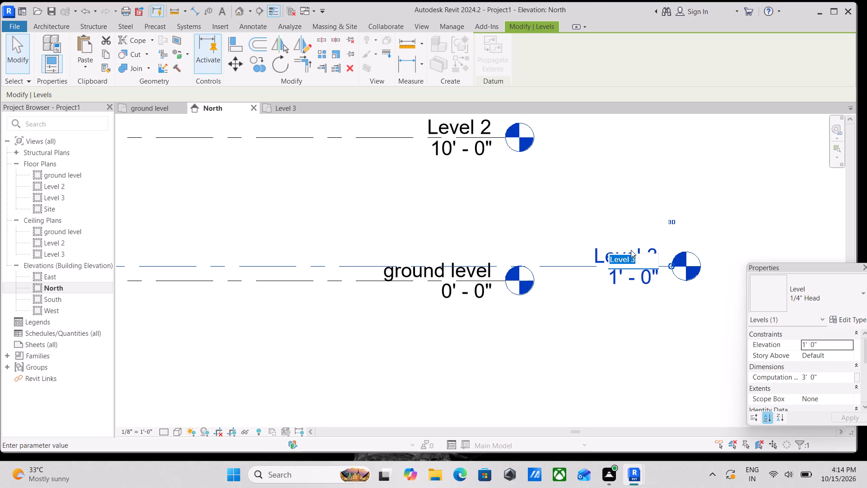
{"action": "key", "text": "BackSpace"}
{"action": "type", "text": "ground"}
{"action": "key", "text": "space"}
{"action": "type", "text": "floor"}
{"action": "key", "text": "Return"}
{"action": "left_click", "coordinate": [467, 235]}
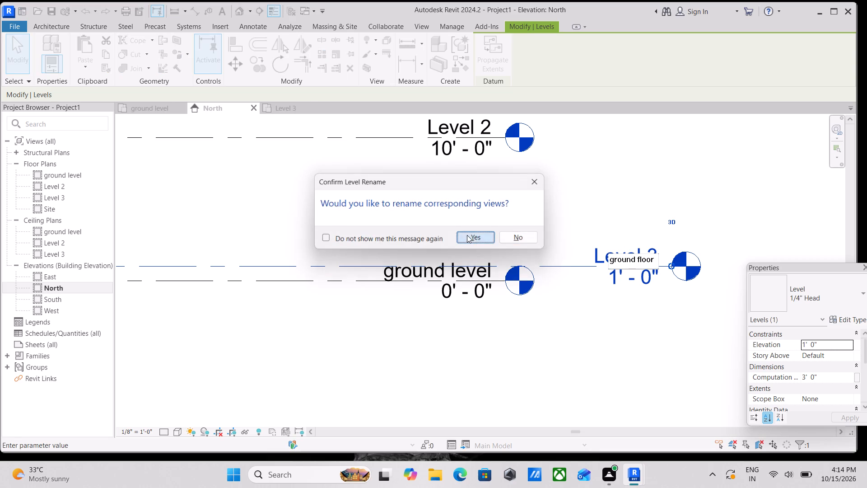
Add an aligned dimension between the Level 2 and ground floor level lines.
{"action": "scroll", "coordinate": [363, 277], "scroll_direction": "down", "scroll_amount": 1}
{"action": "middle_click_drag", "start_coordinate": [363, 277], "coordinate": [613, 279]}
{"action": "scroll", "coordinate": [114, 220], "scroll_direction": "down", "scroll_amount": 1}
{"action": "middle_click_drag", "start_coordinate": [148, 227], "coordinate": [323, 262]}
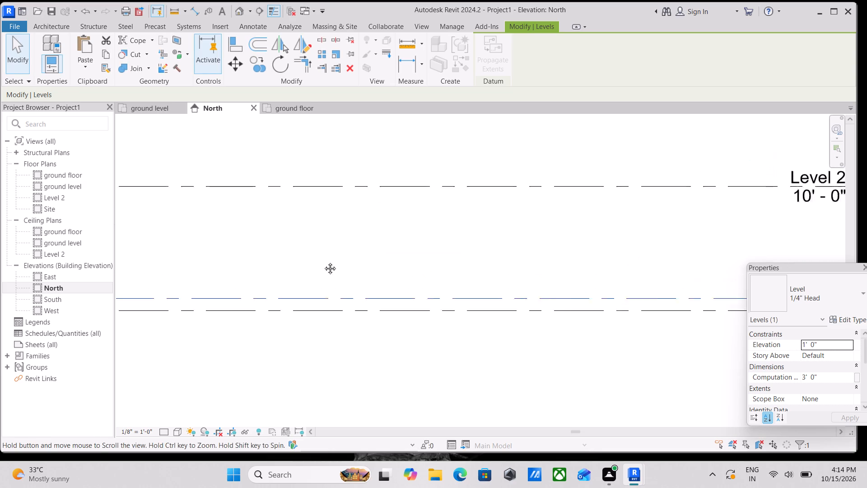
{"action": "middle_click_drag", "start_coordinate": [323, 262], "coordinate": [334, 259]}
{"action": "scroll", "coordinate": [307, 257], "scroll_direction": "down", "scroll_amount": 2}
{"action": "middle_click_drag", "start_coordinate": [307, 257], "coordinate": [182, 237]}
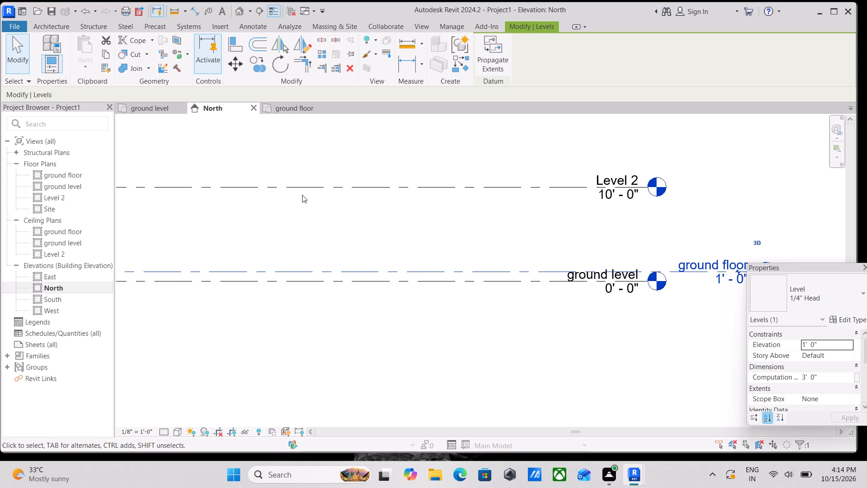
{"action": "type", "text": "di"}
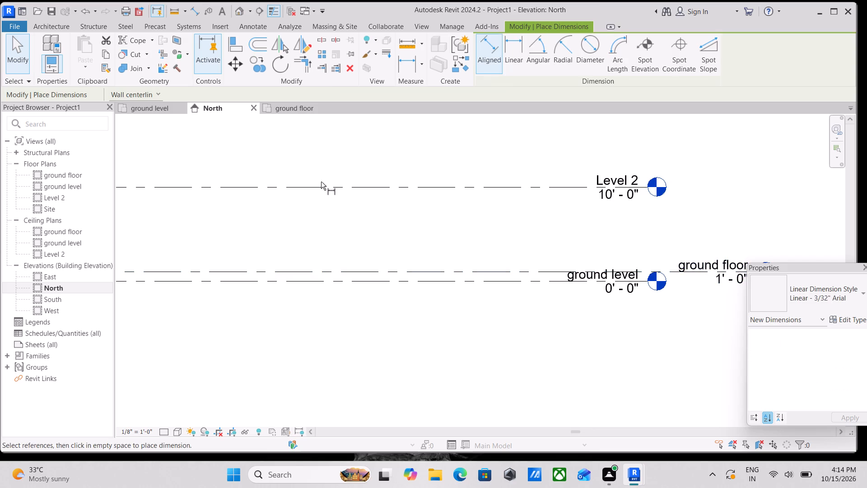
{"action": "left_click", "coordinate": [321, 184]}
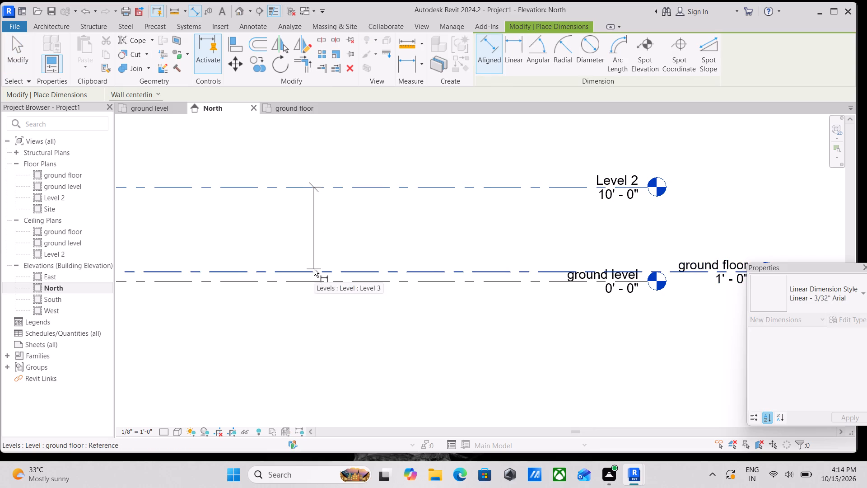
{"action": "left_click", "coordinate": [314, 269]}
{"action": "left_click", "coordinate": [308, 231]}
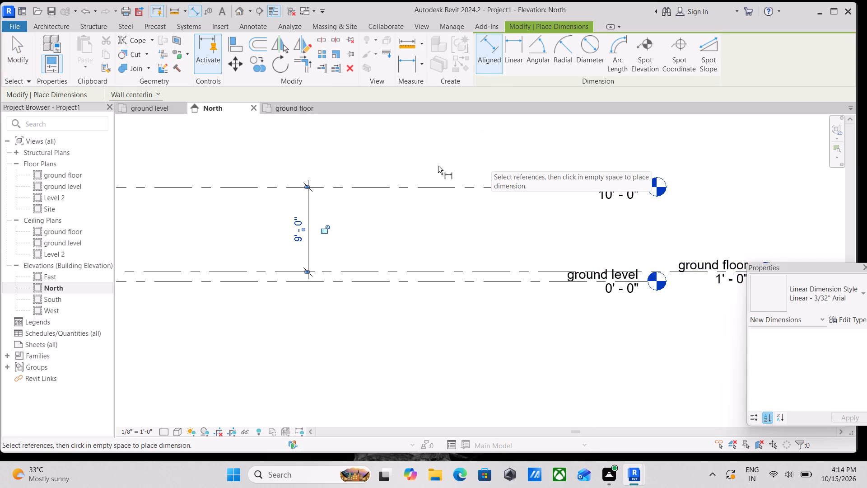
{"action": "key", "text": "Escape"}
{"action": "key", "text": "Escape"}
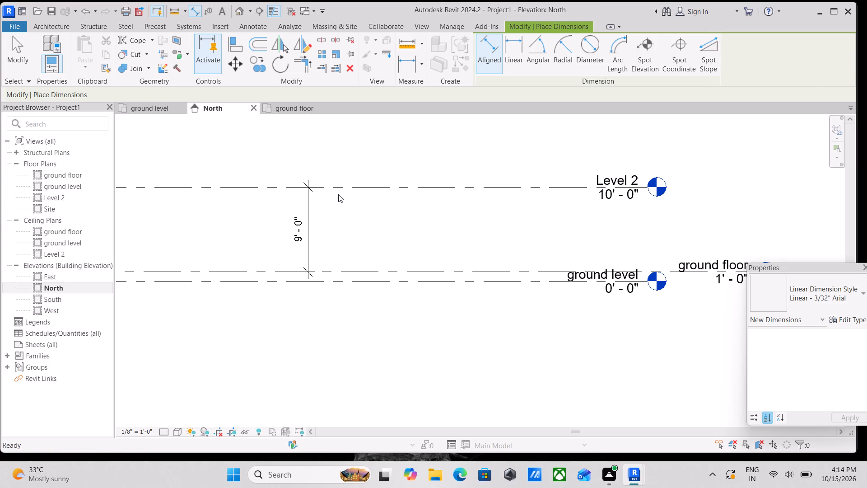
Set the spacing between the ground floor and Level 2 to 10' by moving Level 2.
{"action": "left_click", "coordinate": [348, 188]}
{"action": "left_click", "coordinate": [302, 225]}
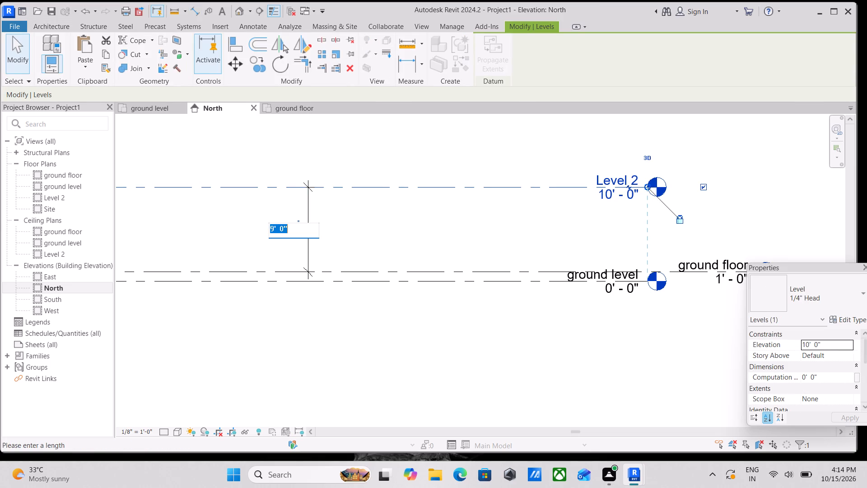
{"action": "type", "text": "10'"}
{"action": "key", "text": "Return"}
{"action": "scroll", "coordinate": [534, 239], "scroll_direction": "down", "scroll_amount": 2}
{"action": "key", "text": "Escape"}
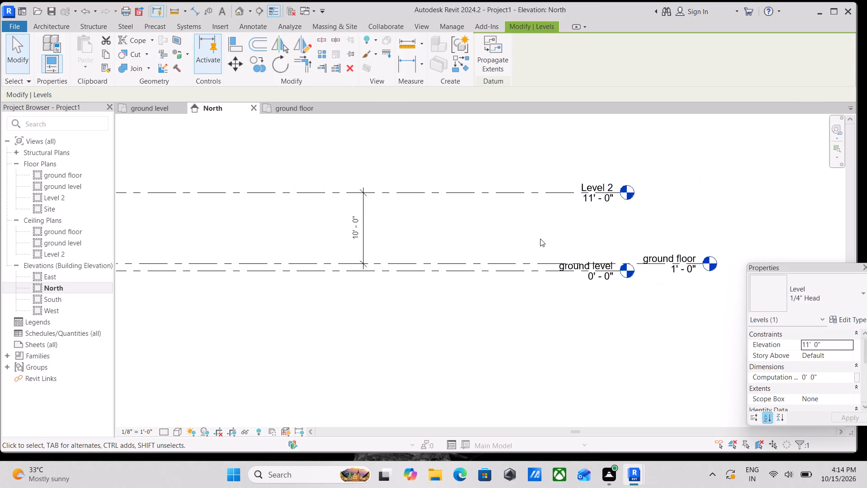
Rename Level 2 as "first floor", including its corresponding views.
{"action": "scroll", "coordinate": [550, 236], "scroll_direction": "up", "scroll_amount": 1}
{"action": "middle_click_drag", "start_coordinate": [550, 236], "coordinate": [385, 339]}
{"action": "scroll", "coordinate": [550, 236], "scroll_direction": "down", "scroll_amount": 1}
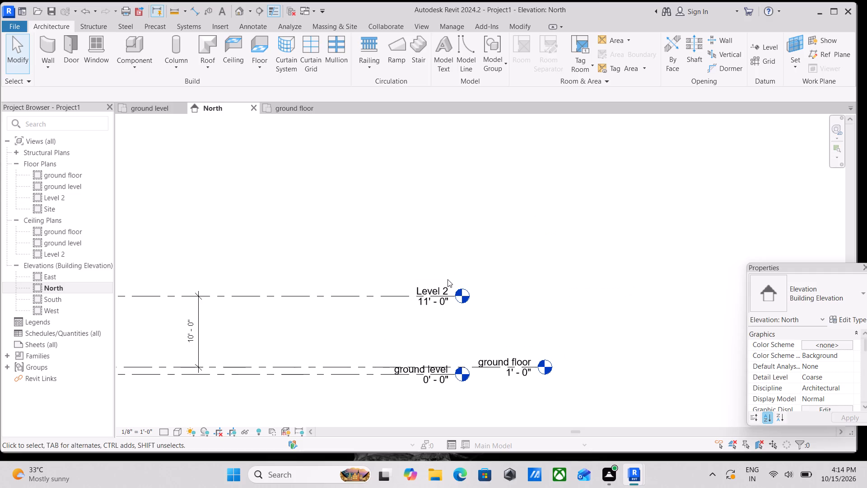
{"action": "key", "text": "Escape"}
{"action": "scroll", "coordinate": [441, 296], "scroll_direction": "up", "scroll_amount": 2}
{"action": "double_click", "coordinate": [429, 286]}
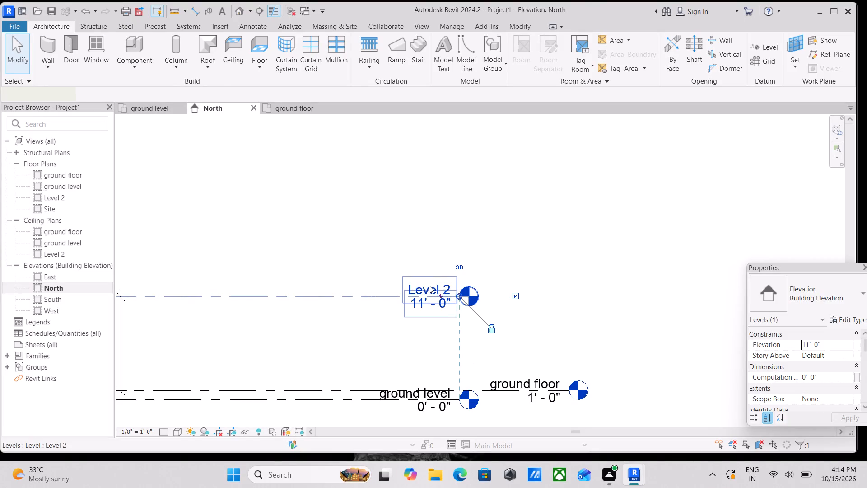
{"action": "scroll", "coordinate": [429, 286], "scroll_direction": "down", "scroll_amount": 4}
{"action": "scroll", "coordinate": [418, 283], "scroll_direction": "up", "scroll_amount": 1}
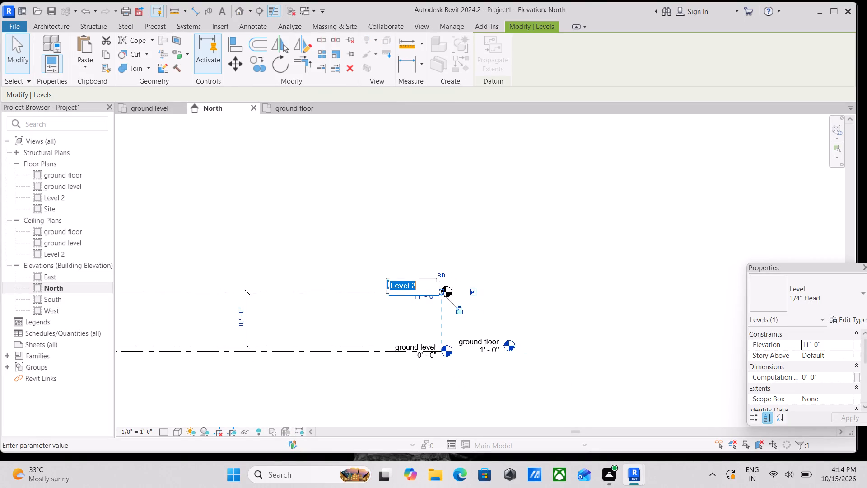
{"action": "scroll", "coordinate": [418, 283], "scroll_direction": "up", "scroll_amount": 2}
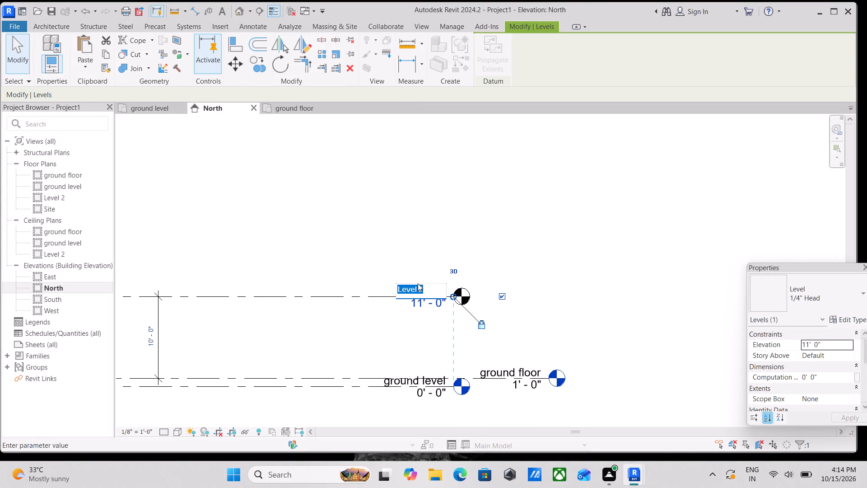
{"action": "type", "text": "fir"}
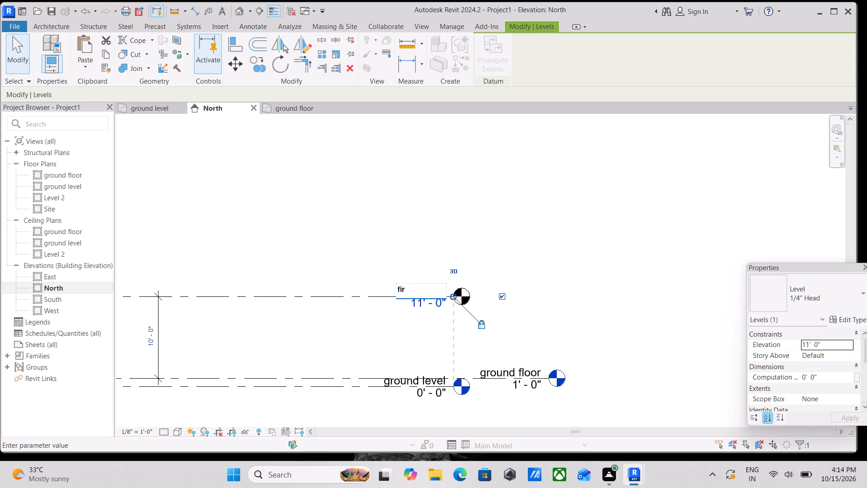
{"action": "type", "text": "st"}
{"action": "key", "text": "space"}
{"action": "type", "text": "floor"}
{"action": "key", "text": "Return"}
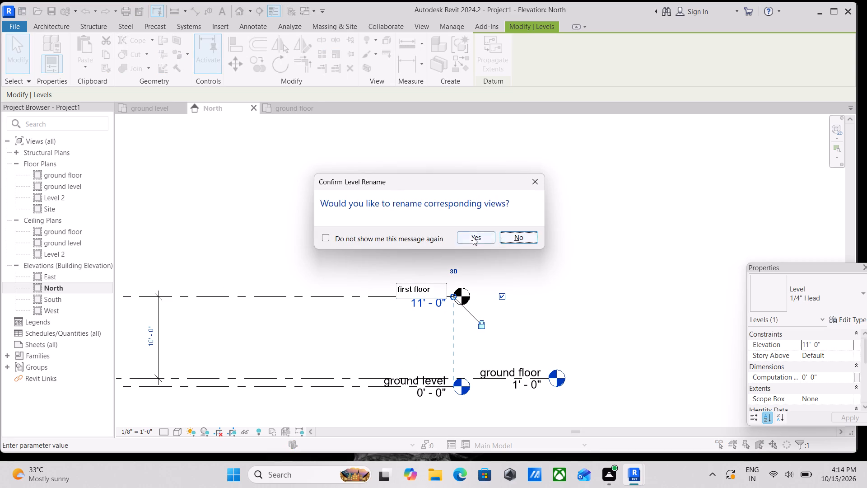
{"action": "left_click", "coordinate": [473, 237]}
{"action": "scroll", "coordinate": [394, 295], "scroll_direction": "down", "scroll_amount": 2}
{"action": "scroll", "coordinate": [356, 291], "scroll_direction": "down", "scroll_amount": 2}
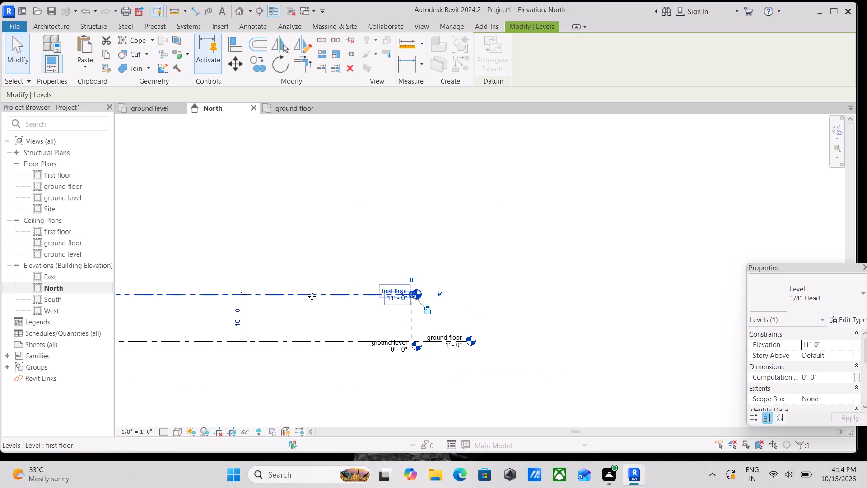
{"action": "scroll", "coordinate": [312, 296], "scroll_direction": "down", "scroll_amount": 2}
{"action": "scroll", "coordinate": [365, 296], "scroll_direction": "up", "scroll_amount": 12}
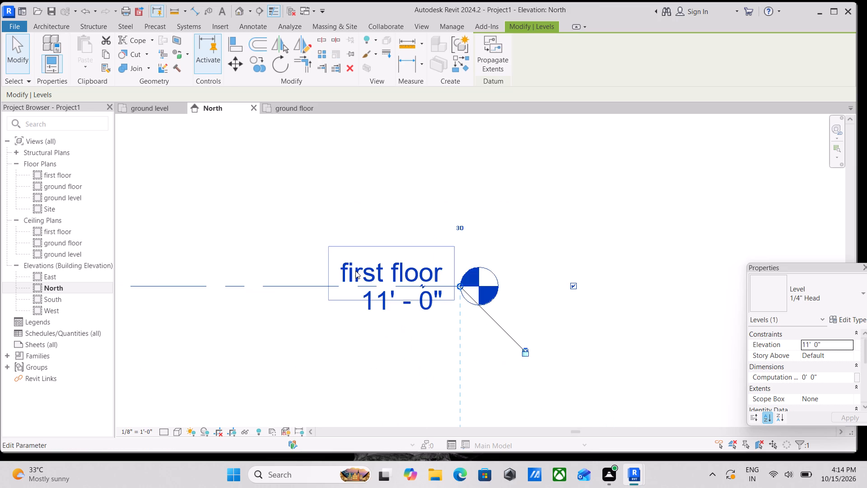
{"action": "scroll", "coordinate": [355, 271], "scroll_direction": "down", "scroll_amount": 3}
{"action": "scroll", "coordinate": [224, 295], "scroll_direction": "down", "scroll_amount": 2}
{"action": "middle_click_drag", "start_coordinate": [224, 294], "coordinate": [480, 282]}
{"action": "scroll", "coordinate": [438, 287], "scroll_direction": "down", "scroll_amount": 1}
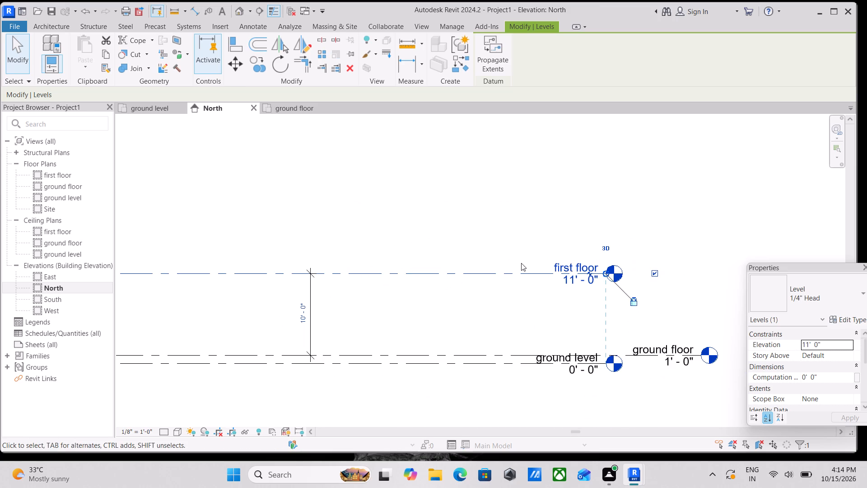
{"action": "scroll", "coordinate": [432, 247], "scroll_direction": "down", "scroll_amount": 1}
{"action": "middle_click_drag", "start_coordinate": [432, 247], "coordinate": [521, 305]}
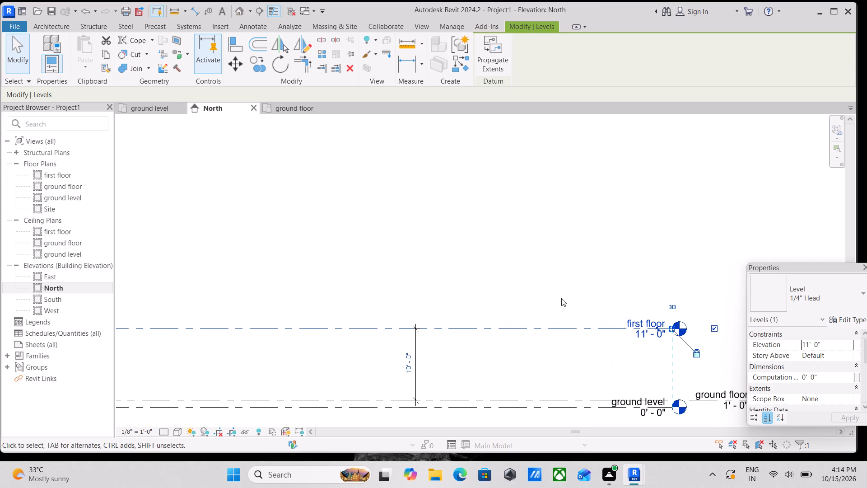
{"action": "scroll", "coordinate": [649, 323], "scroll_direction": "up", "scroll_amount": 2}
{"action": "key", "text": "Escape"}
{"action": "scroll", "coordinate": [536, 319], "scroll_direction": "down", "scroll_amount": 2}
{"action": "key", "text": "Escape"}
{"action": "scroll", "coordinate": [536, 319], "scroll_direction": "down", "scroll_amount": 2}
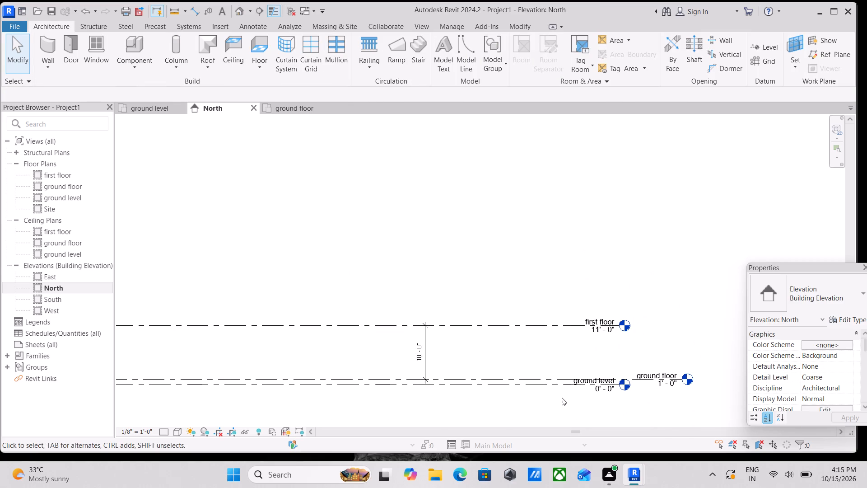
Create a new level above the first floor by picking its line with a 10' offset.
{"action": "middle_click_drag", "start_coordinate": [491, 328], "coordinate": [525, 343]}
{"action": "middle_click_drag", "start_coordinate": [458, 263], "coordinate": [489, 292]}
{"action": "scroll", "coordinate": [458, 263], "scroll_direction": "down", "scroll_amount": 1}
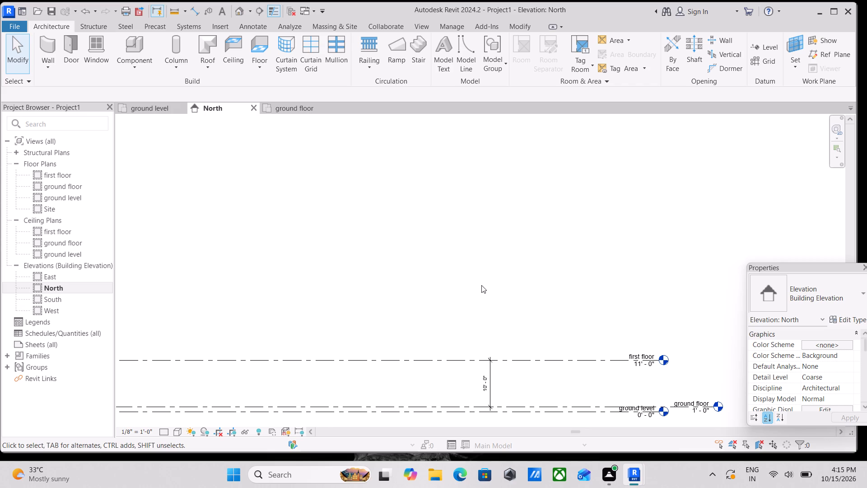
{"action": "middle_click_drag", "start_coordinate": [481, 285], "coordinate": [507, 272]}
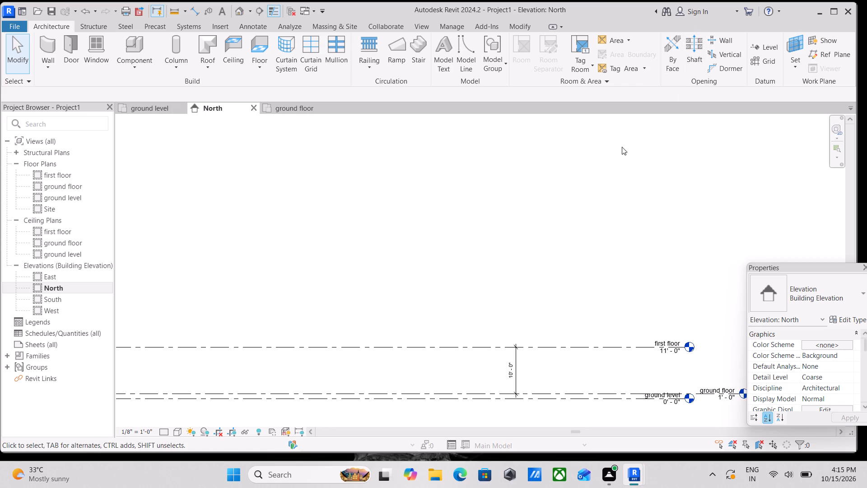
{"action": "type", "text": "ll"}
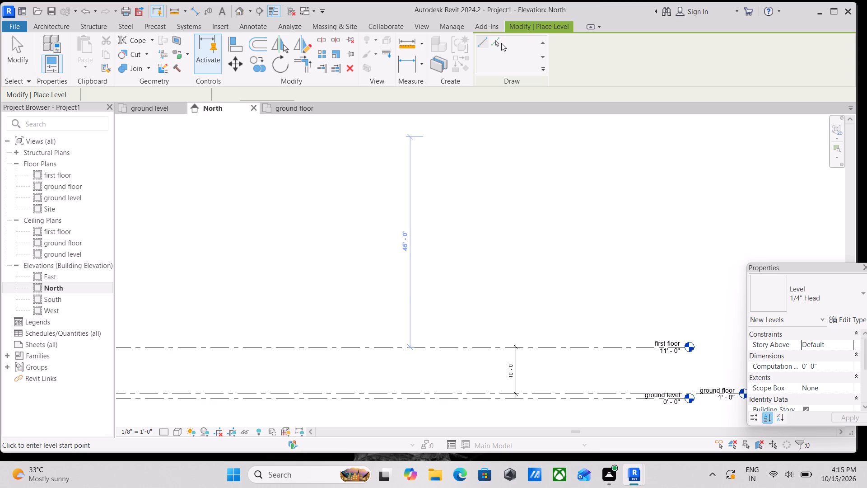
{"action": "left_click", "coordinate": [501, 43]}
{"action": "left_click", "coordinate": [496, 45]}
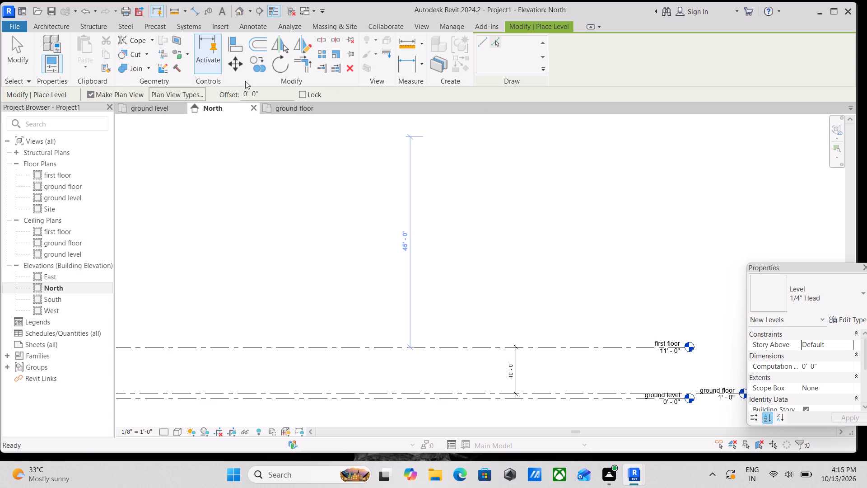
{"action": "left_click_drag", "start_coordinate": [262, 88], "coordinate": [226, 89]}
{"action": "left_click_drag", "start_coordinate": [272, 100], "coordinate": [227, 100]}
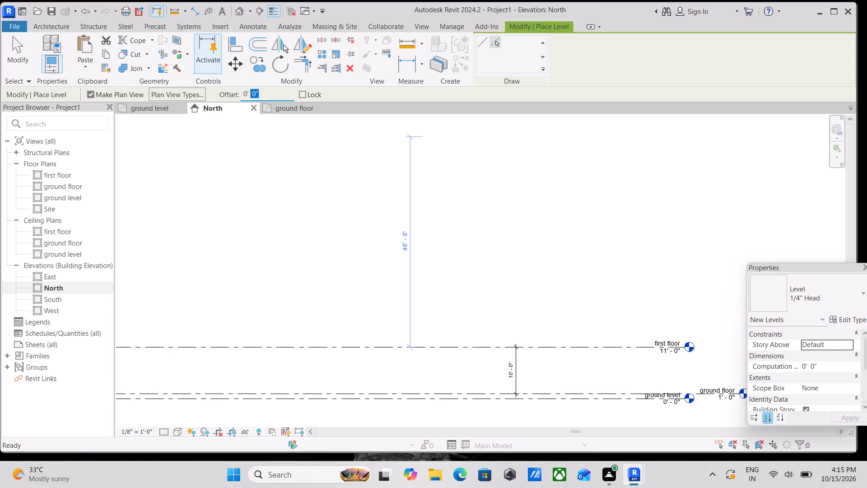
{"action": "left_click_drag", "start_coordinate": [227, 100], "coordinate": [213, 100]}
{"action": "type", "text": "10'"}
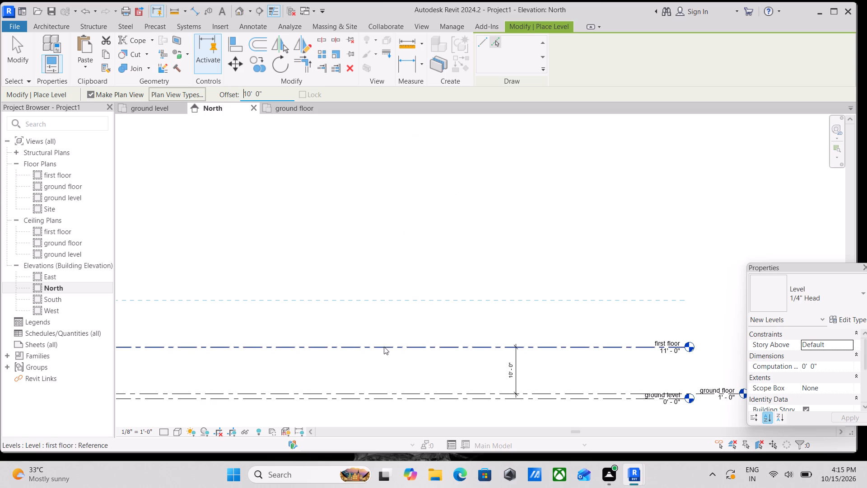
{"action": "left_click", "coordinate": [415, 347]}
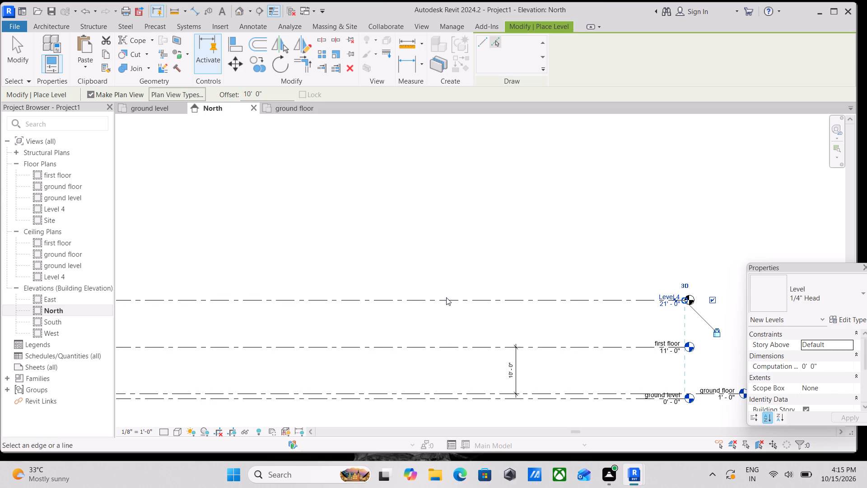
{"action": "key", "text": "Escape"}
{"action": "key", "text": "Escape"}
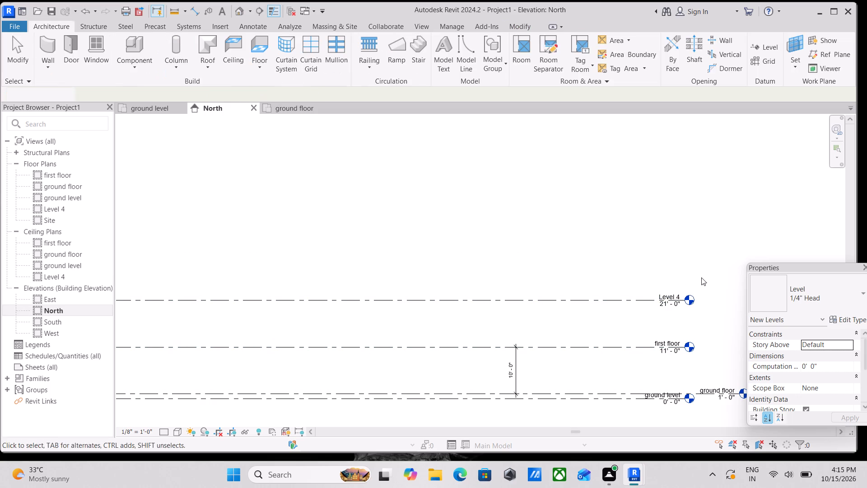
{"action": "key", "text": "Escape"}
Rename Level 4 as "TOP OF THE BUILDING", including its corresponding views.
{"action": "scroll", "coordinate": [686, 291], "scroll_direction": "up", "scroll_amount": 3}
{"action": "double_click", "coordinate": [658, 297]}
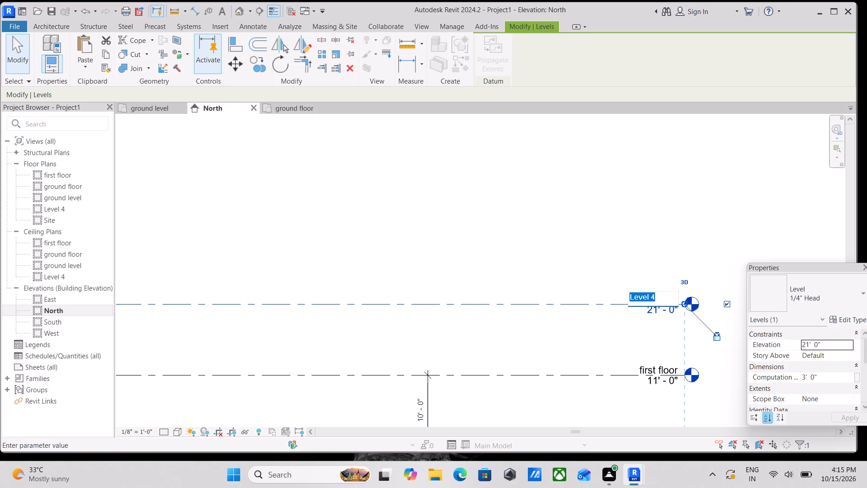
{"action": "key", "text": "BackSpace"}
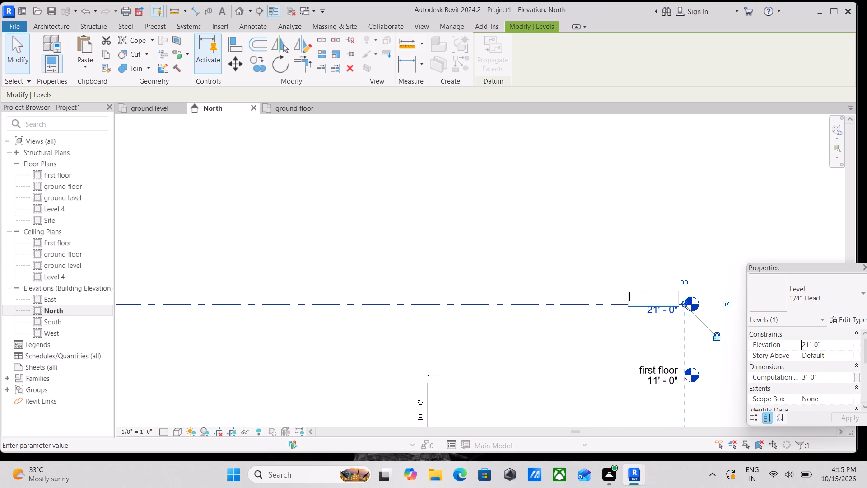
{"action": "key", "text": "t"}
{"action": "key", "text": "BackSpace"}
{"action": "key", "text": "t"}
{"action": "key", "text": "p"}
{"action": "key", "text": "BackSpace"}
{"action": "type", "text": "op og"}
{"action": "key", "text": "BackSpace"}
{"action": "type", "text": "f"}
{"action": "key", "text": "space"}
{"action": "type", "text": "the"}
{"action": "key", "text": "space"}
{"action": "key", "text": "b"}
{"action": "key", "text": "BackSpace"}
{"action": "key", "text": "BackSpace"}
{"action": "key", "text": "BackSpace"}
{"action": "key", "text": "BackSpace"}
{"action": "key", "text": "BackSpace"}
{"action": "key", "text": "BackSpace"}
{"action": "key", "text": "BackSpace"}
{"action": "key", "text": "BackSpace"}
{"action": "key", "text": "BackSpace"}
{"action": "key", "text": "BackSpace"}
{"action": "key", "text": "BackSpace"}
{"action": "key", "text": "BackSpace"}
{"action": "key", "text": "t"}
{"action": "type", "text": "OP OF H"}
{"action": "key", "text": "BackSpace"}
{"action": "type", "text": "THE"}
{"action": "key", "text": "space"}
{"action": "type", "text": "BUILDING"}
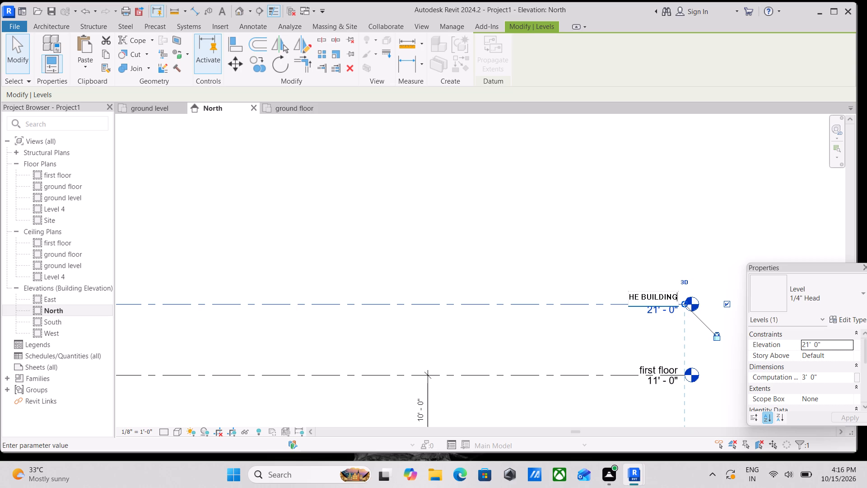
{"action": "key", "text": "Return"}
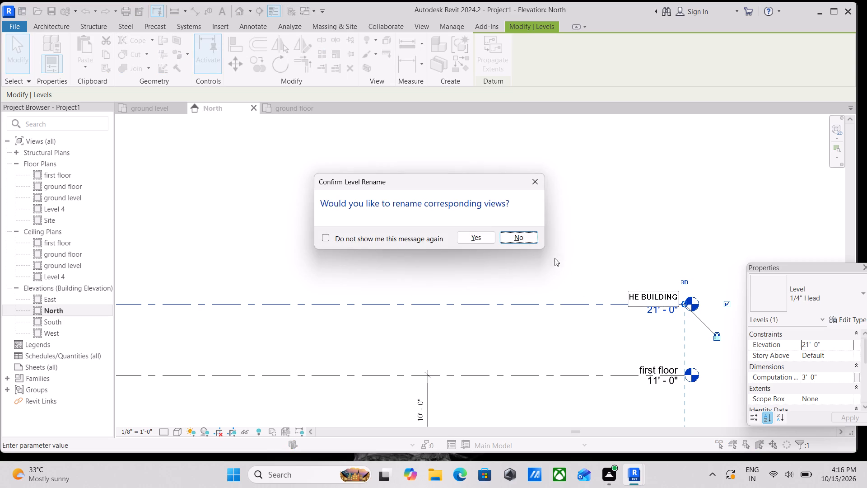
{"action": "left_click", "coordinate": [483, 241]}
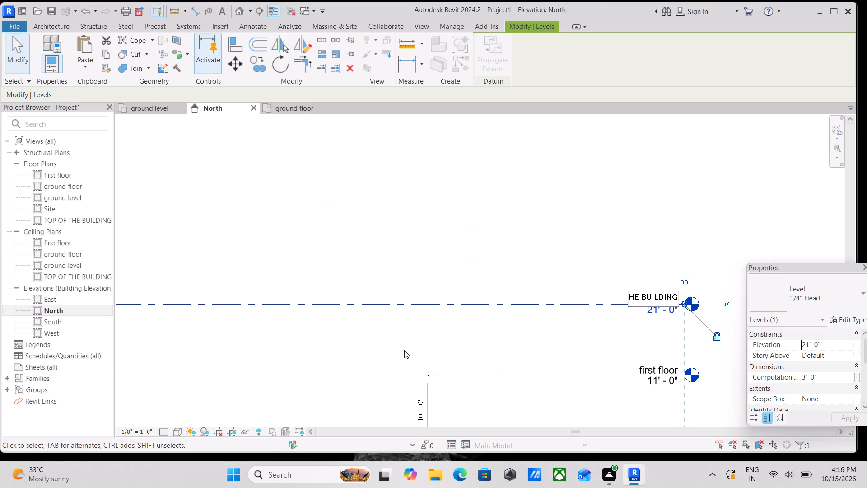
Switch from the North elevation to the ground floor plan view.
{"action": "scroll", "coordinate": [404, 350], "scroll_direction": "down", "scroll_amount": 7}
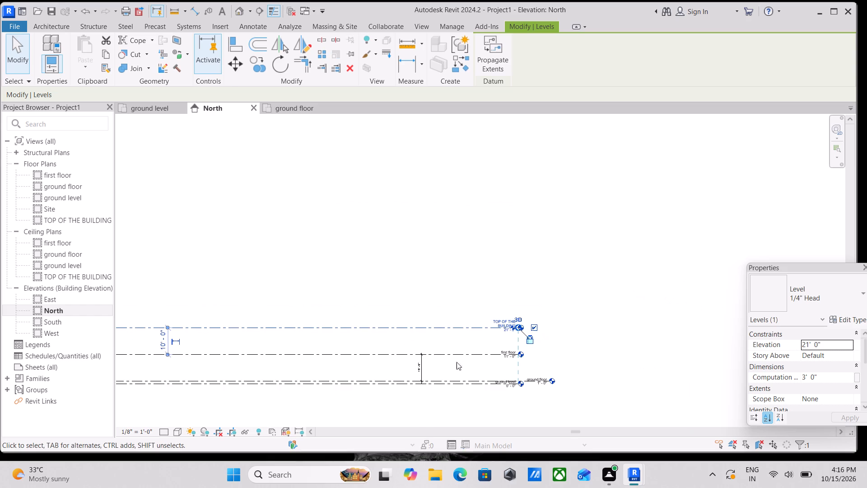
{"action": "scroll", "coordinate": [454, 371], "scroll_direction": "up", "scroll_amount": 3}
{"action": "middle_click_drag", "start_coordinate": [411, 380], "coordinate": [555, 320]}
{"action": "middle_click_drag", "start_coordinate": [350, 348], "coordinate": [432, 359]}
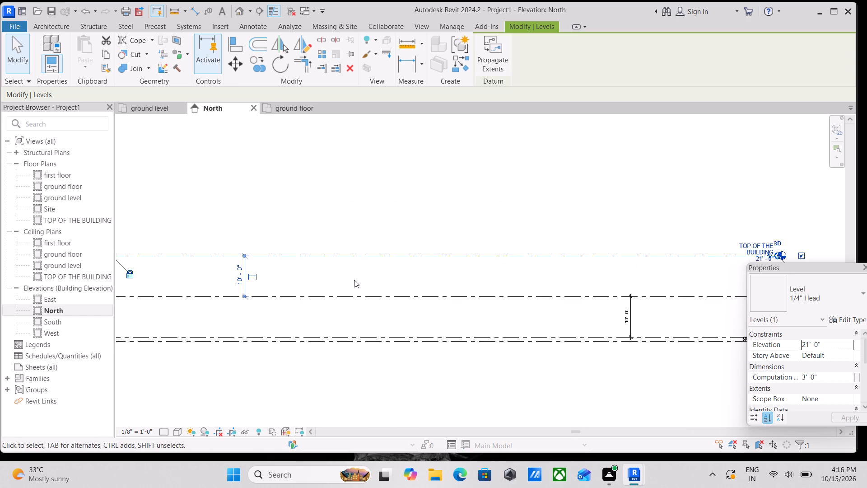
{"action": "left_click", "coordinate": [271, 111]}
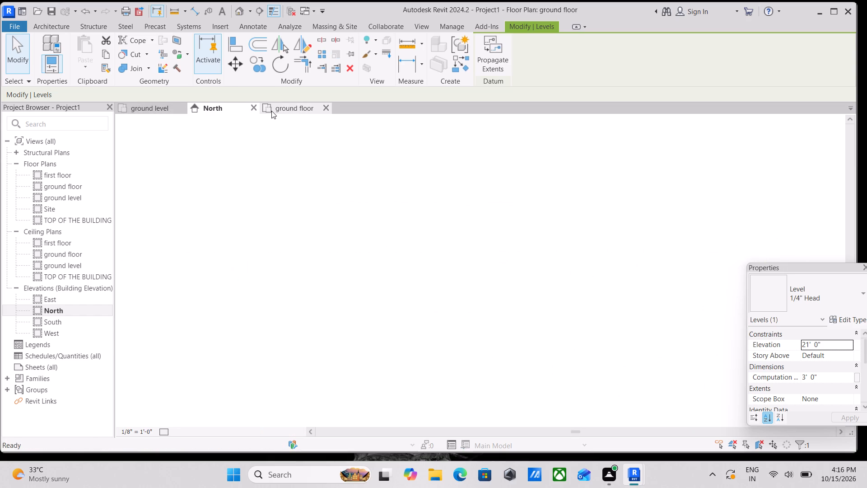
{"action": "scroll", "coordinate": [373, 286], "scroll_direction": "down", "scroll_amount": 2}
{"action": "middle_click_drag", "start_coordinate": [373, 286], "coordinate": [229, 278]}
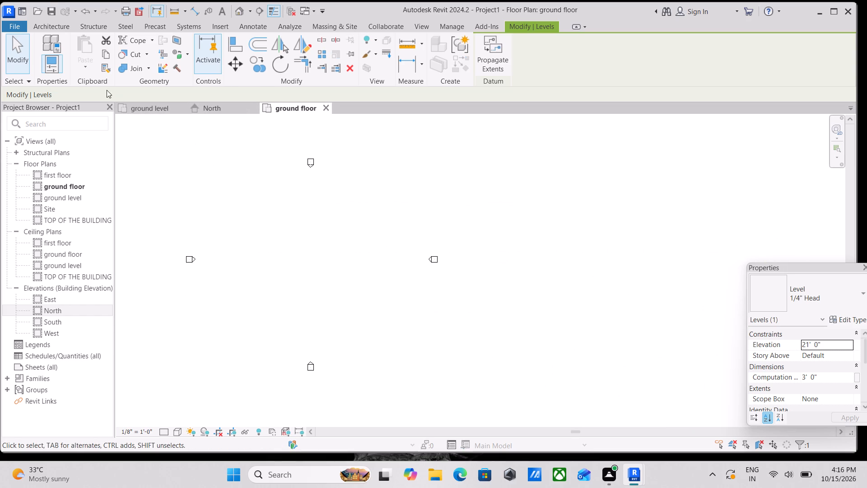
Start Link CAD in the ground floor plan and examine the Documents folder for the residential plan DWG.
{"action": "left_click", "coordinate": [60, 23]}
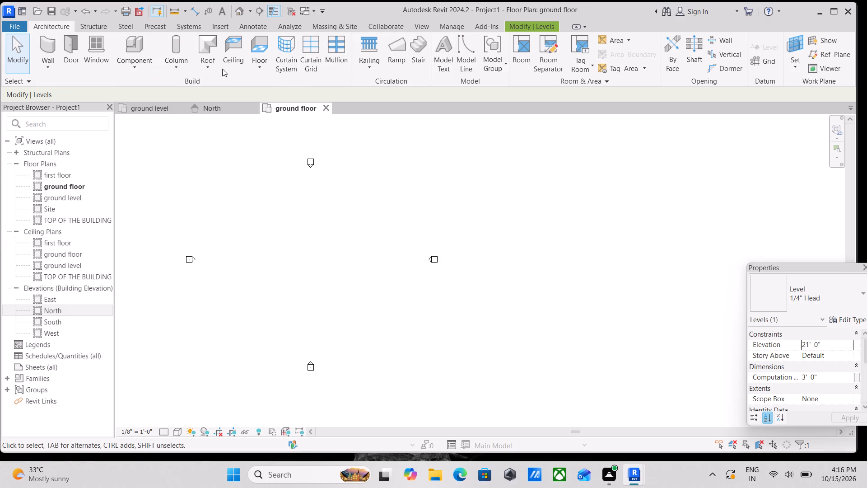
{"action": "left_click", "coordinate": [223, 27]}
{"action": "left_click", "coordinate": [89, 60]}
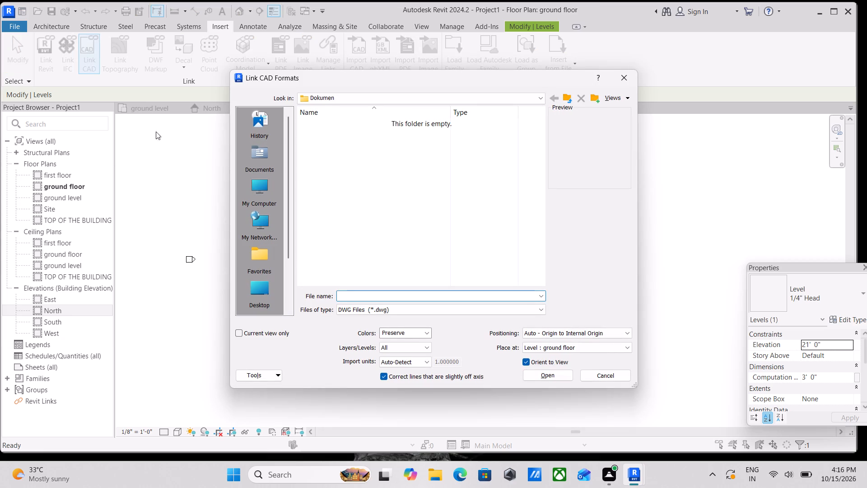
{"action": "left_click", "coordinate": [260, 152]}
{"action": "scroll", "coordinate": [351, 230], "scroll_direction": "down", "scroll_amount": 2}
{"action": "left_click", "coordinate": [266, 221]}
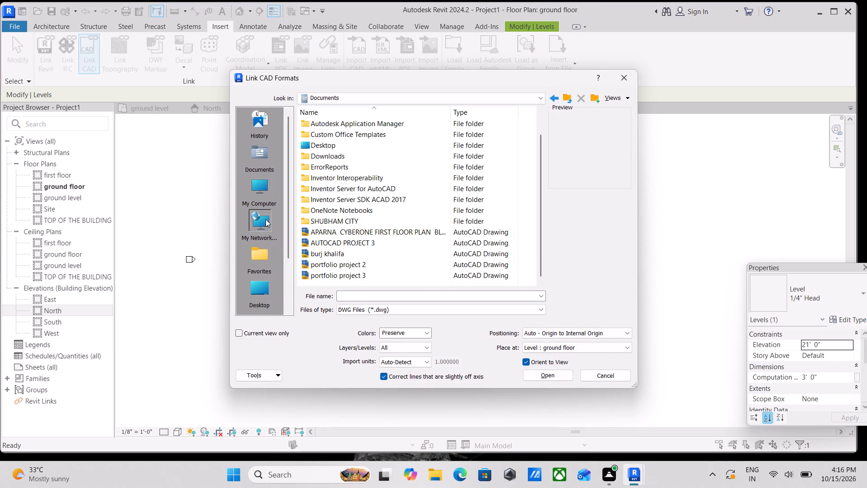
{"action": "left_click", "coordinate": [268, 187]}
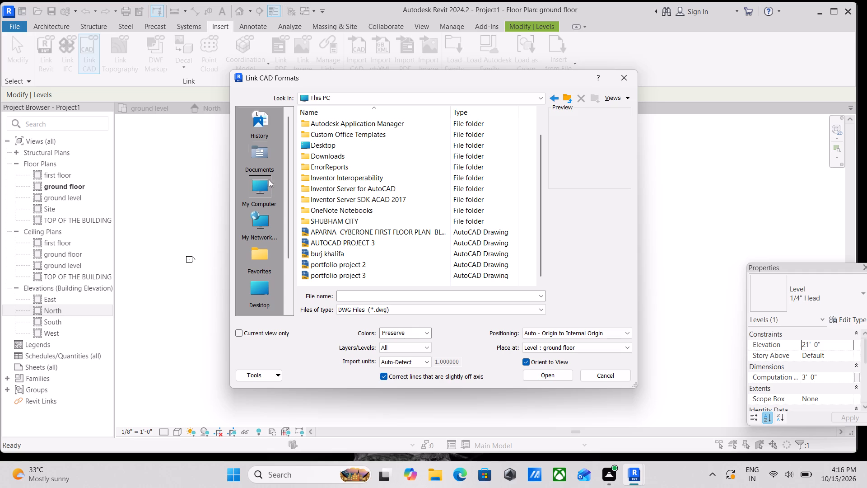
{"action": "left_click", "coordinate": [270, 150]}
{"action": "scroll", "coordinate": [270, 150], "scroll_direction": "up", "scroll_amount": 2}
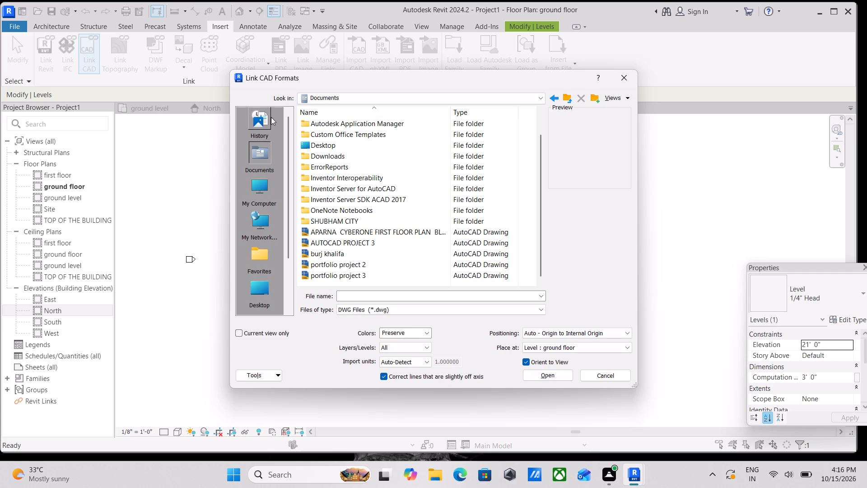
{"action": "left_click", "coordinate": [268, 123]}
{"action": "double_click", "coordinate": [264, 155]}
{"action": "scroll", "coordinate": [270, 209], "scroll_direction": "down", "scroll_amount": 2}
{"action": "scroll", "coordinate": [261, 180], "scroll_direction": "up", "scroll_amount": 4}
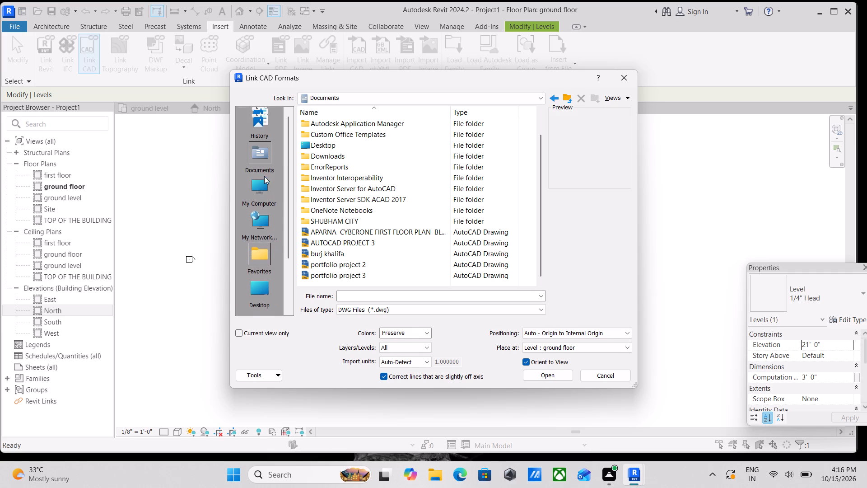
{"action": "left_click", "coordinate": [268, 152]}
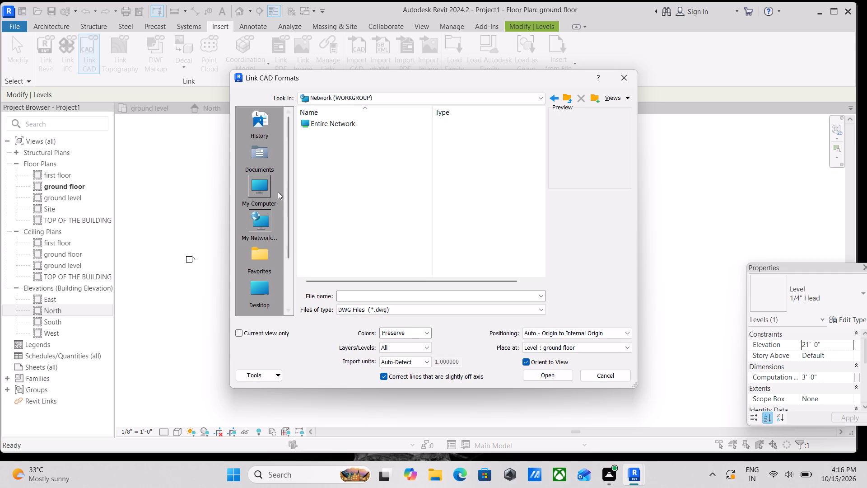
{"action": "left_click", "coordinate": [264, 156]}
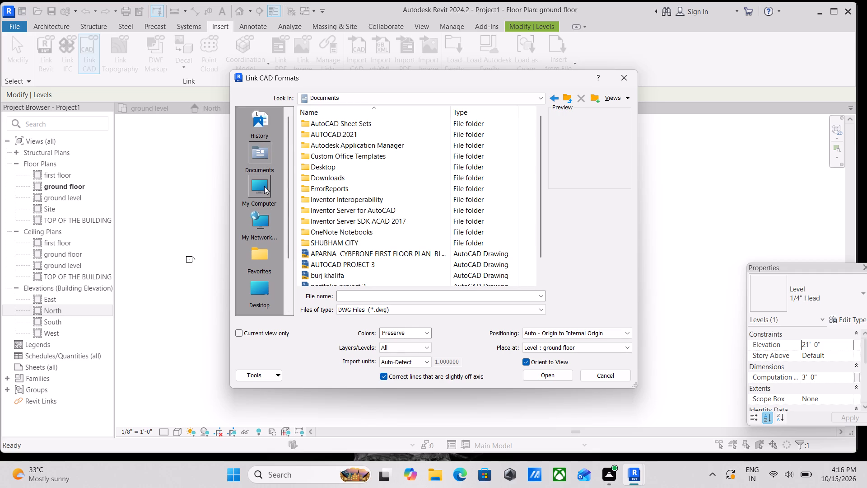
{"action": "scroll", "coordinate": [382, 267], "scroll_direction": "down", "scroll_amount": 2}
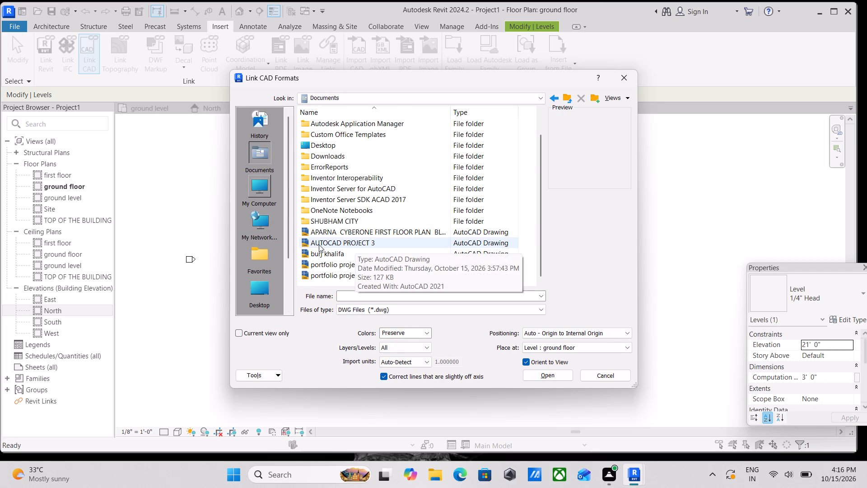
{"action": "scroll", "coordinate": [331, 255], "scroll_direction": "down", "scroll_amount": 1}
{"action": "left_click", "coordinate": [262, 192]}
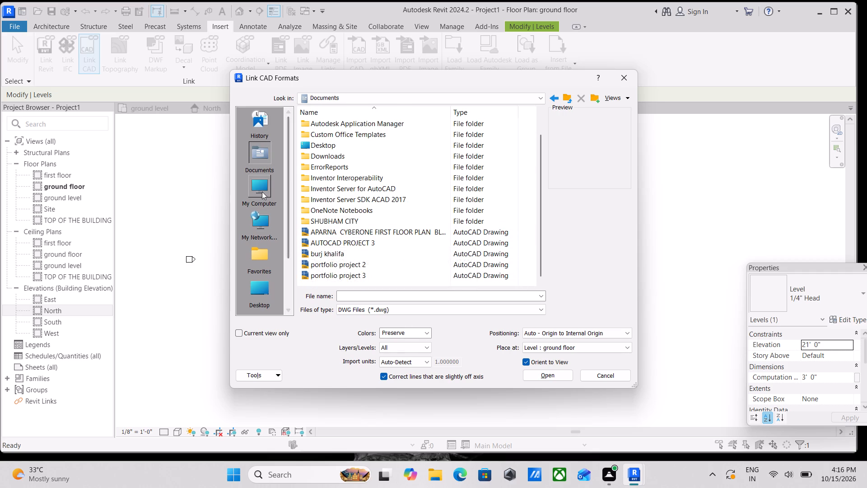
{"action": "left_click", "coordinate": [251, 150]}
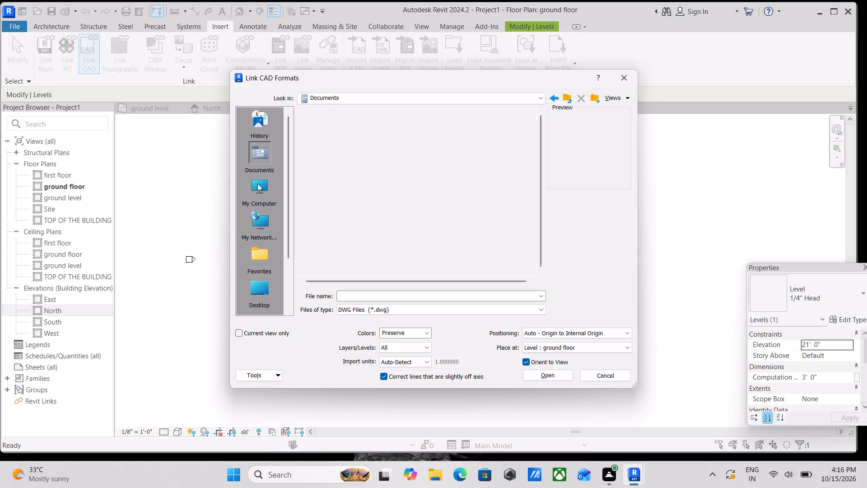
{"action": "scroll", "coordinate": [354, 238], "scroll_direction": "down", "scroll_amount": 3}
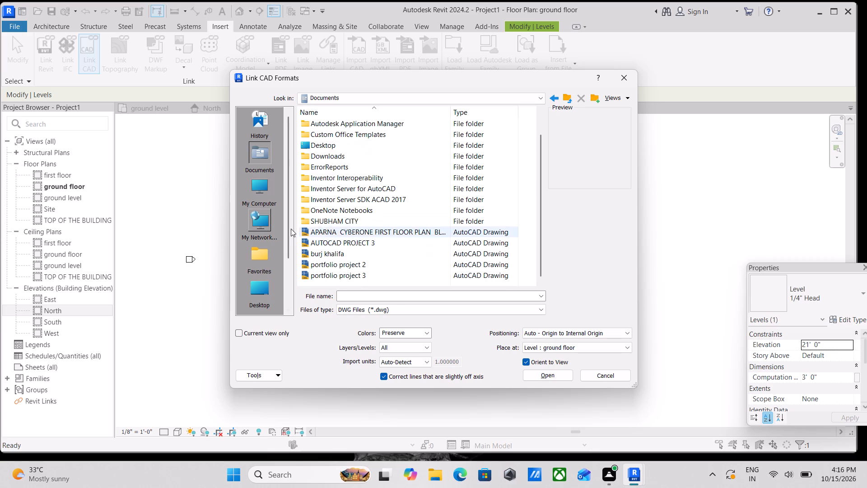
{"action": "left_click", "coordinate": [263, 227]}
{"action": "left_click", "coordinate": [261, 156]}
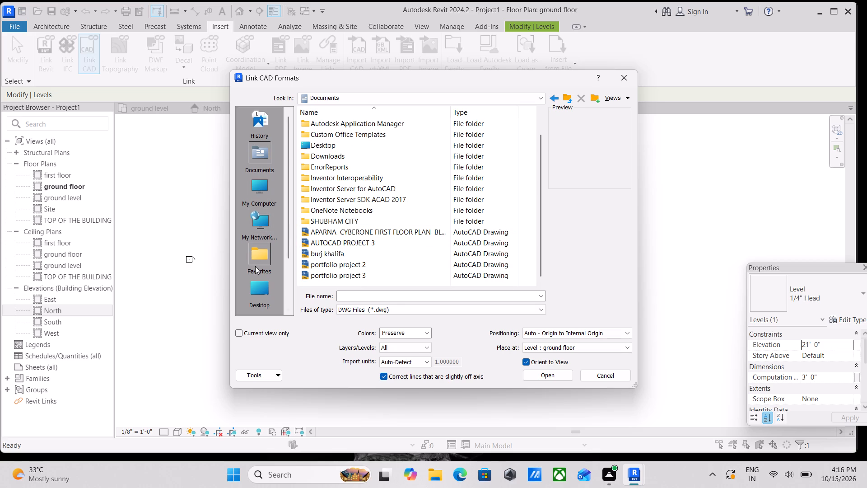
Look through the Favorites and Desktop locations for the residential plan DWG.
{"action": "left_click", "coordinate": [256, 259]}
{"action": "double_click", "coordinate": [256, 291]}
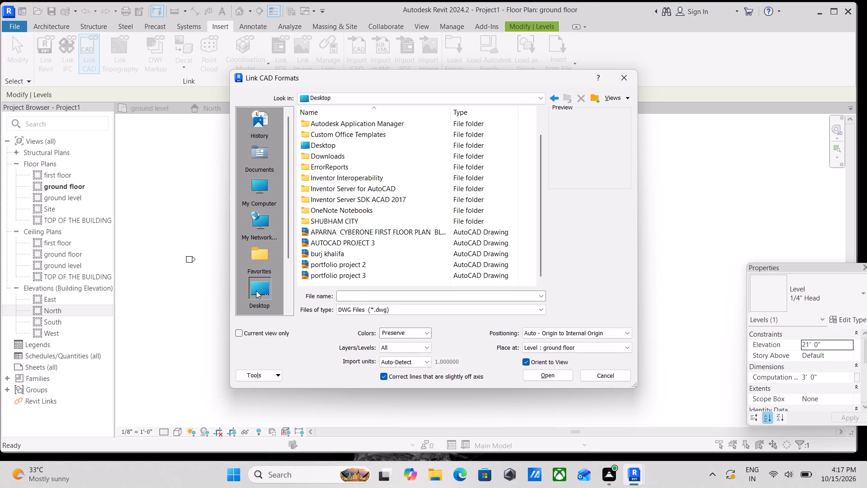
{"action": "left_click", "coordinate": [256, 291]}
{"action": "scroll", "coordinate": [256, 291], "scroll_direction": "down", "scroll_amount": 2}
{"action": "scroll", "coordinate": [395, 205], "scroll_direction": "down", "scroll_amount": 2}
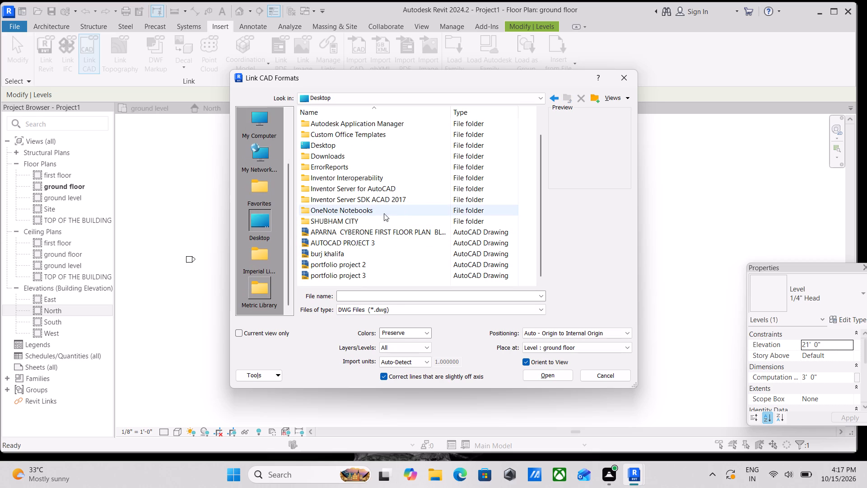
{"action": "scroll", "coordinate": [384, 213], "scroll_direction": "down", "scroll_amount": 1}
{"action": "scroll", "coordinate": [370, 248], "scroll_direction": "down", "scroll_amount": 1}
{"action": "scroll", "coordinate": [345, 267], "scroll_direction": "up", "scroll_amount": 2}
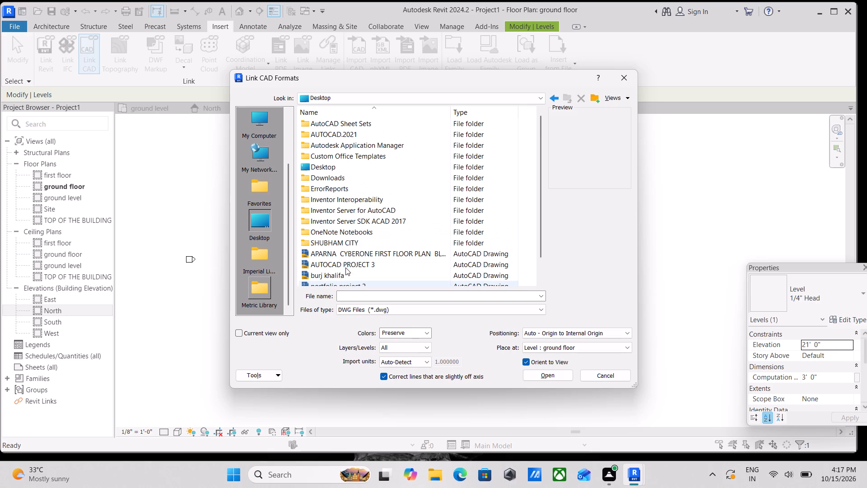
{"action": "scroll", "coordinate": [345, 254], "scroll_direction": "up", "scroll_amount": 2}
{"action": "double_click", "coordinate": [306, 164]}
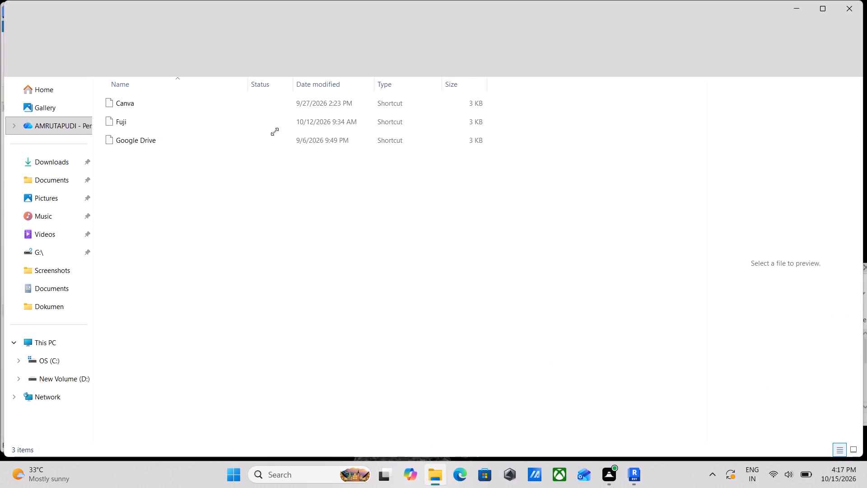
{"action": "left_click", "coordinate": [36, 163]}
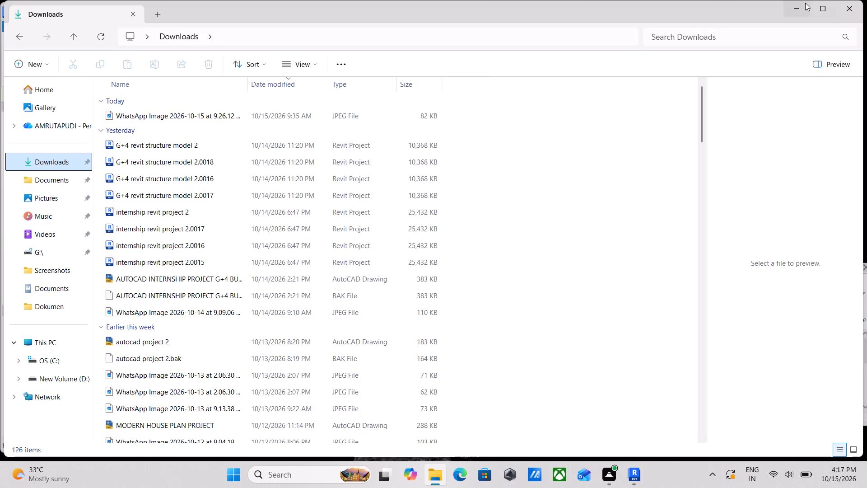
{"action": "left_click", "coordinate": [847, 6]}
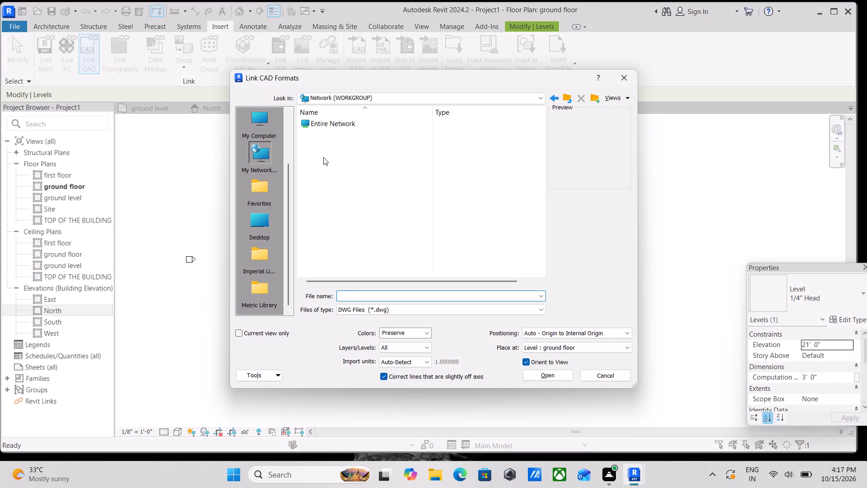
Go to the Downloads folder through the Desktop location and examine its drawing files for the plan DWG.
{"action": "left_click", "coordinate": [259, 185]}
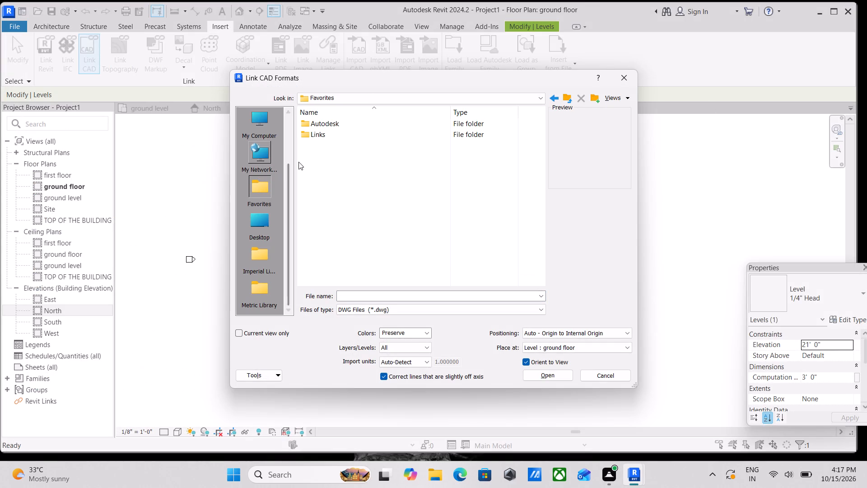
{"action": "double_click", "coordinate": [252, 225]}
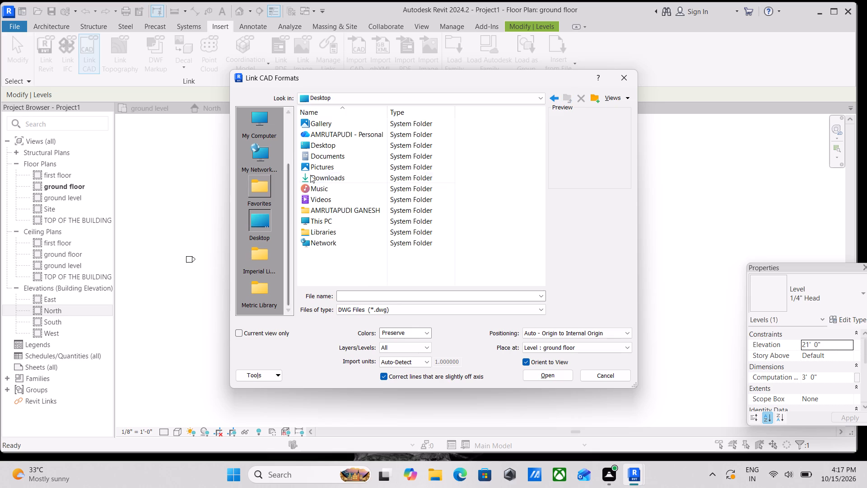
{"action": "double_click", "coordinate": [313, 173]}
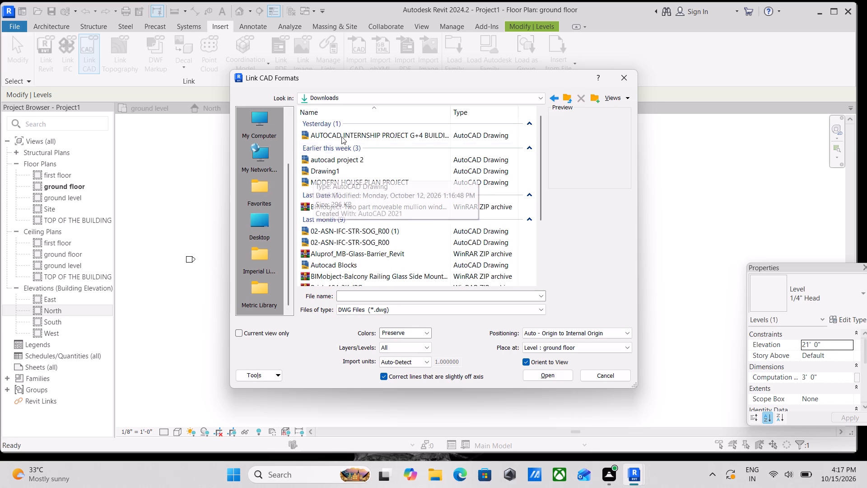
{"action": "scroll", "coordinate": [351, 141], "scroll_direction": "up", "scroll_amount": 2}
{"action": "scroll", "coordinate": [351, 141], "scroll_direction": "down", "scroll_amount": 1}
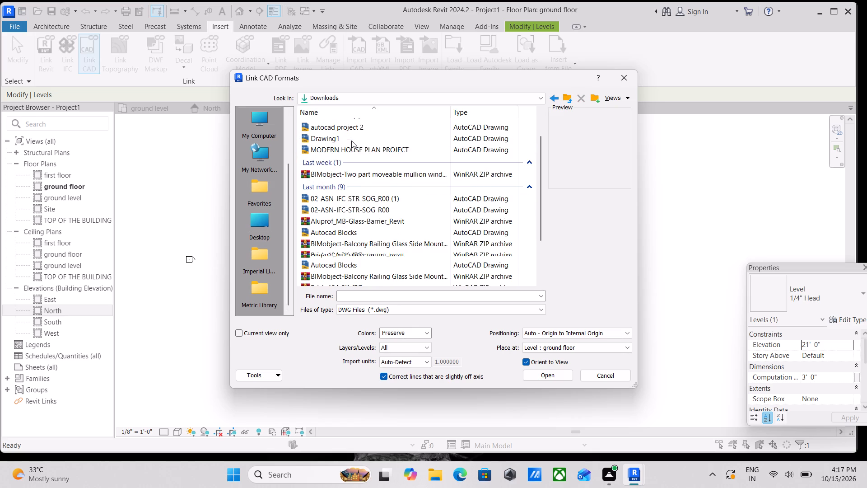
{"action": "scroll", "coordinate": [351, 155], "scroll_direction": "down", "scroll_amount": 2}
{"action": "scroll", "coordinate": [351, 165], "scroll_direction": "up", "scroll_amount": 9}
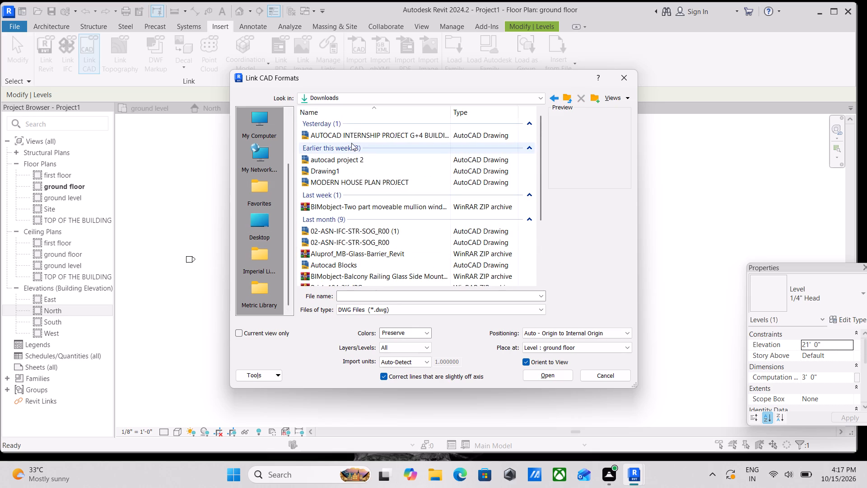
{"action": "left_click", "coordinate": [250, 224]}
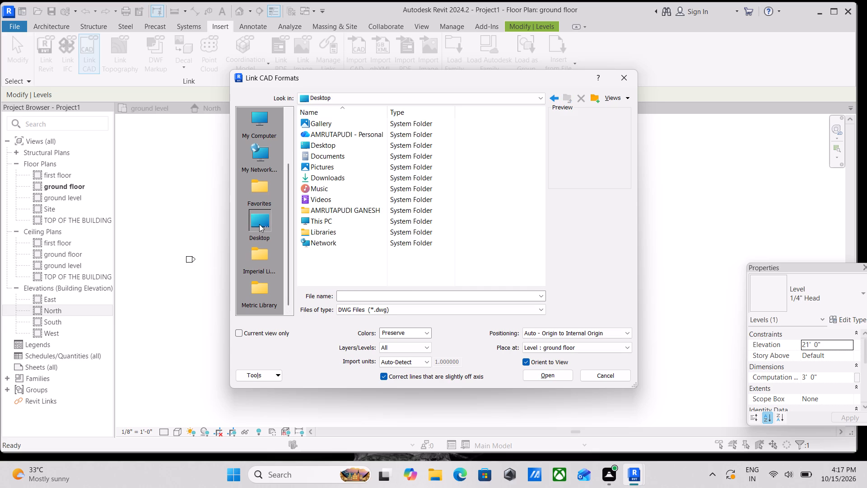
{"action": "left_click", "coordinate": [259, 224]}
{"action": "left_click", "coordinate": [254, 233]}
{"action": "left_click", "coordinate": [256, 228]}
{"action": "double_click", "coordinate": [329, 174]}
{"action": "scroll", "coordinate": [333, 162], "scroll_direction": "up", "scroll_amount": 1}
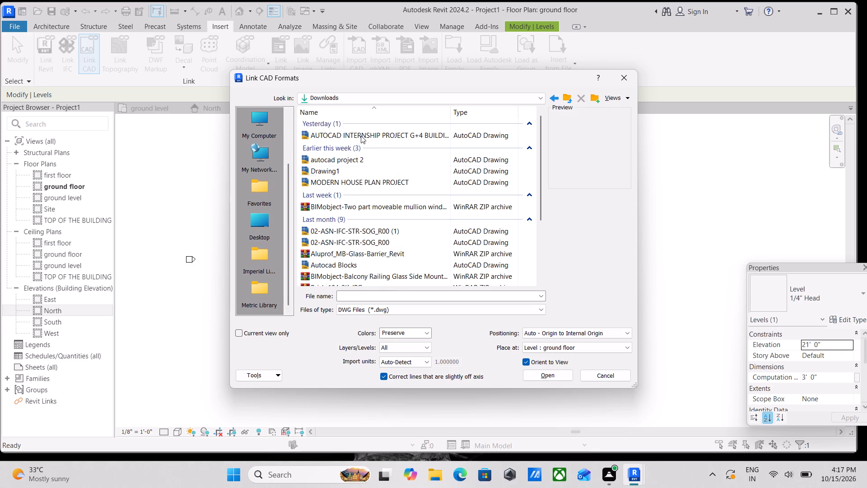
{"action": "scroll", "coordinate": [366, 133], "scroll_direction": "up", "scroll_amount": 1}
{"action": "scroll", "coordinate": [359, 149], "scroll_direction": "down", "scroll_amount": 2}
{"action": "scroll", "coordinate": [339, 247], "scroll_direction": "down", "scroll_amount": 5}
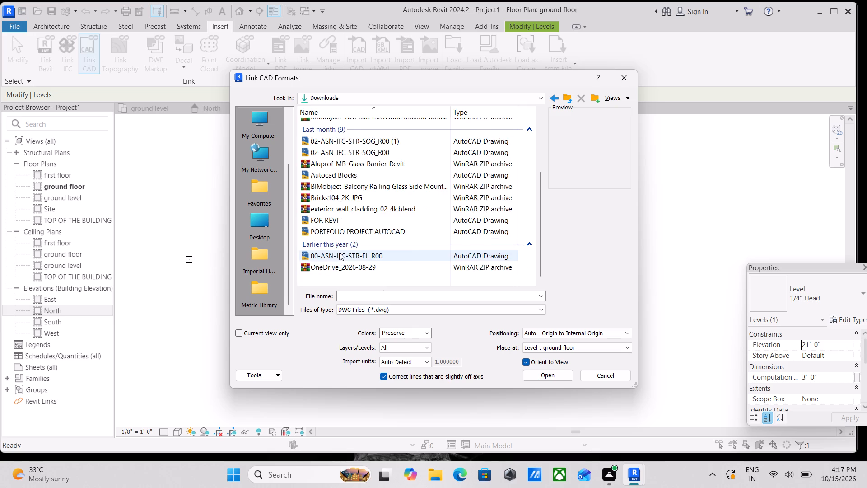
{"action": "scroll", "coordinate": [339, 253], "scroll_direction": "up", "scroll_amount": 4}
Look through the Imperial Library, Favorites, My Computer, My Network and Desktop locations for the residential plan DWG.
{"action": "left_click", "coordinate": [257, 257]}
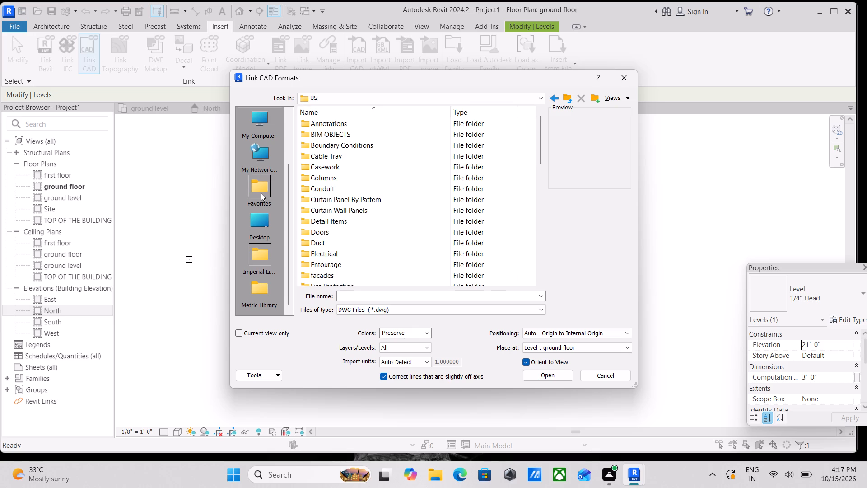
{"action": "double_click", "coordinate": [261, 193]}
{"action": "double_click", "coordinate": [261, 169]}
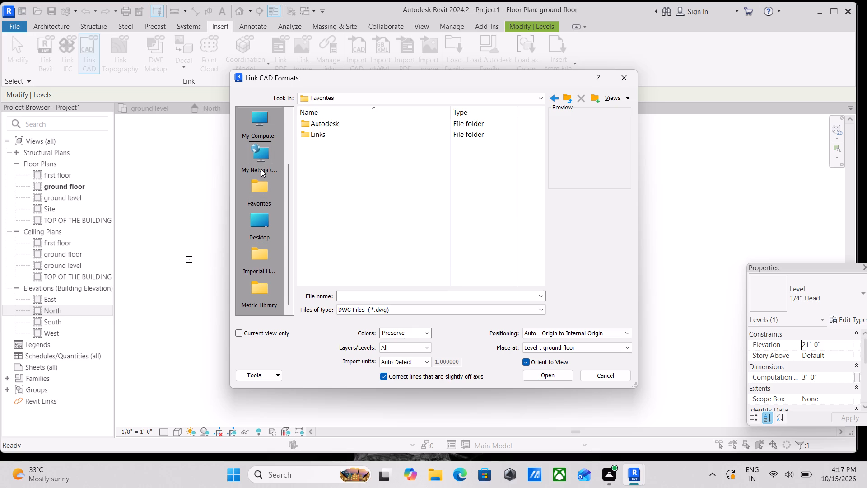
{"action": "double_click", "coordinate": [263, 126]}
{"action": "scroll", "coordinate": [356, 131], "scroll_direction": "up", "scroll_amount": 3}
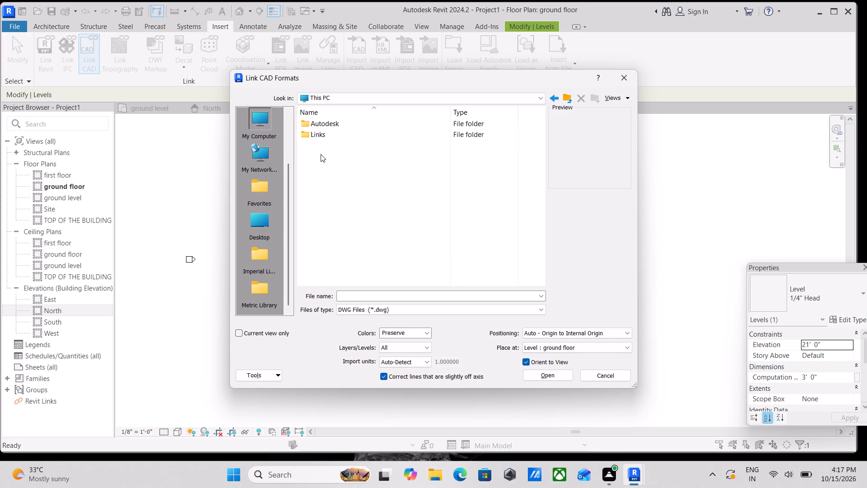
{"action": "double_click", "coordinate": [268, 160]}
{"action": "double_click", "coordinate": [262, 191]}
{"action": "scroll", "coordinate": [261, 209], "scroll_direction": "down", "scroll_amount": 2}
{"action": "double_click", "coordinate": [260, 222]}
{"action": "scroll", "coordinate": [260, 222], "scroll_direction": "down", "scroll_amount": 2}
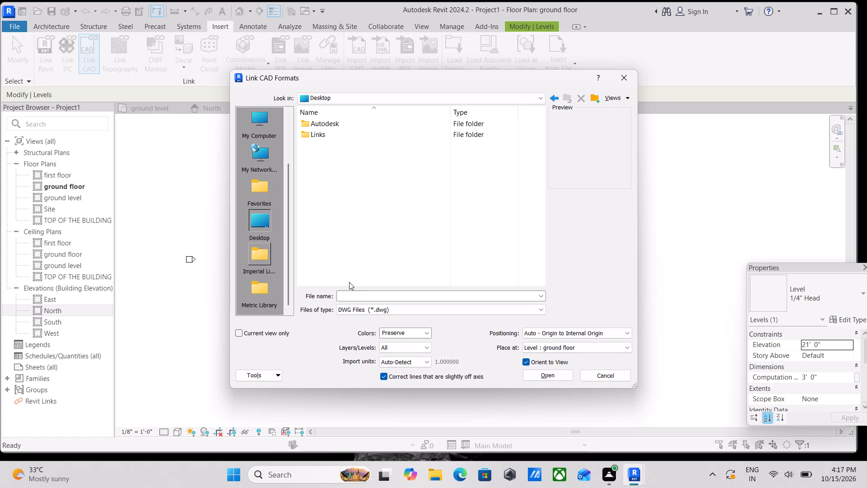
{"action": "double_click", "coordinate": [264, 246]}
{"action": "double_click", "coordinate": [260, 216]}
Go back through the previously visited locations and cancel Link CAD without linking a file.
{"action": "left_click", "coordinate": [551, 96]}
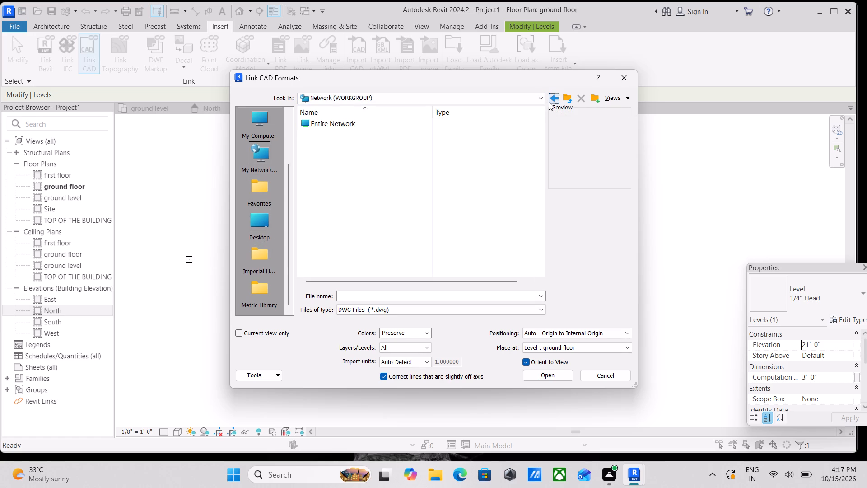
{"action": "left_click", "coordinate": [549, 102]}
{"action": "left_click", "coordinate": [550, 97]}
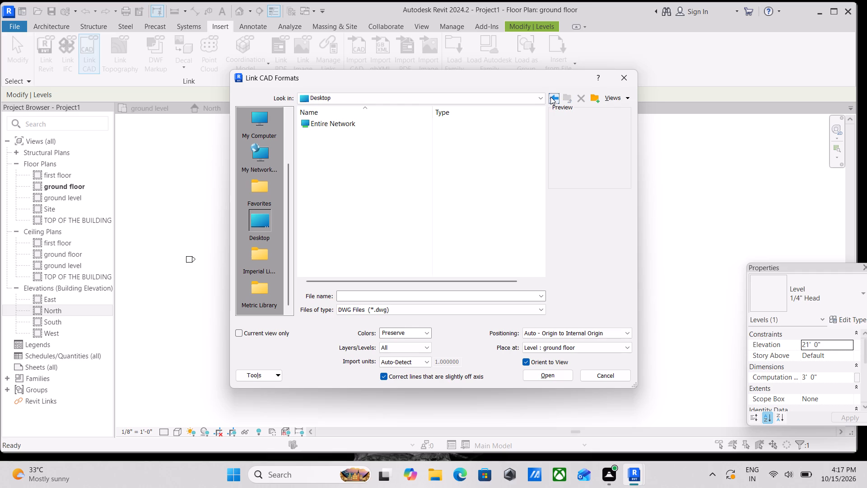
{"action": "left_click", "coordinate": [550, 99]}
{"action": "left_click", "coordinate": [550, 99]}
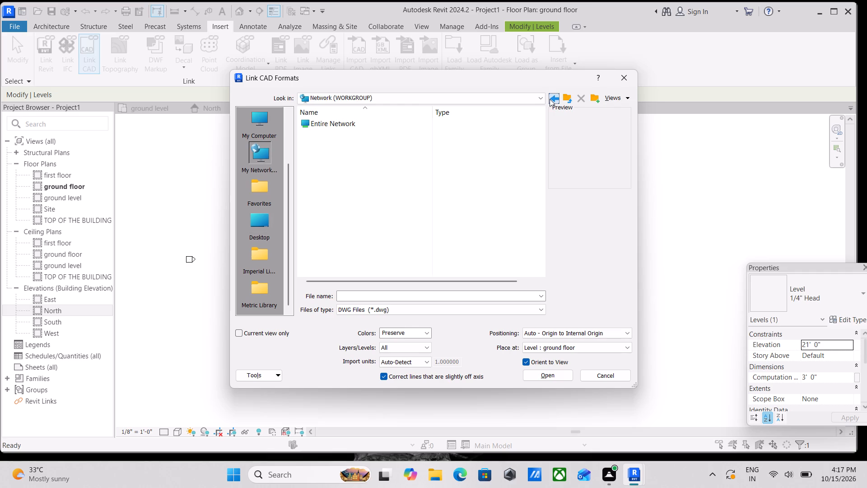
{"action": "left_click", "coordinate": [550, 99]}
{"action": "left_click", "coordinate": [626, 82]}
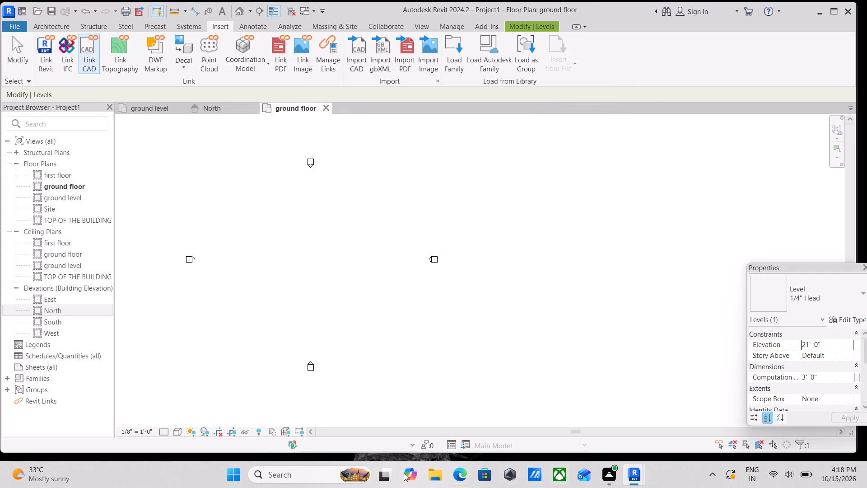
Launch AutoCAD 2021 from the installed apps.
{"action": "left_click", "coordinate": [297, 471]}
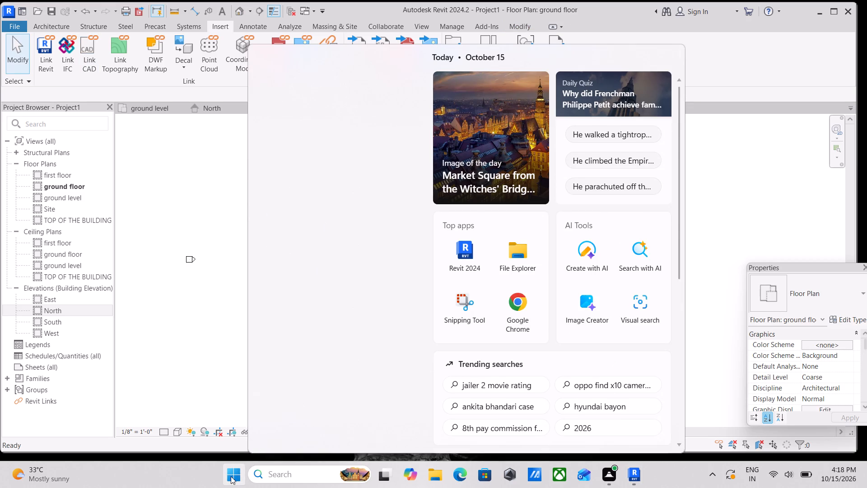
{"action": "left_click", "coordinate": [231, 476]}
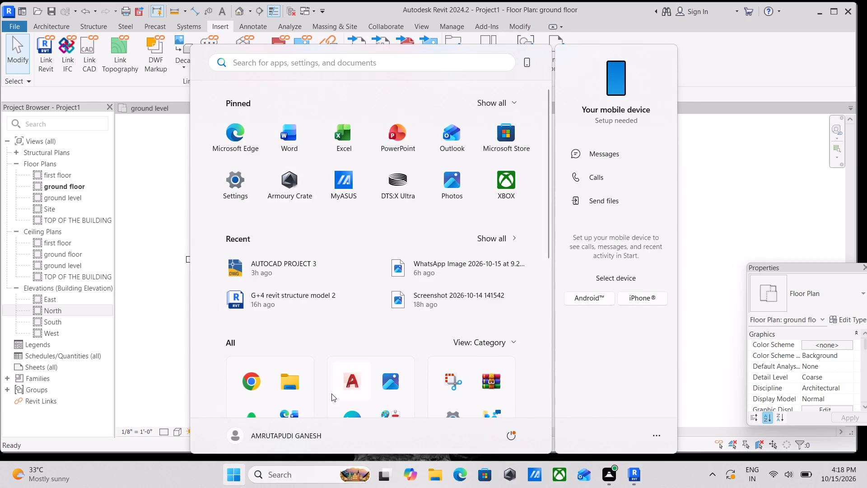
{"action": "triple_click", "coordinate": [346, 385]}
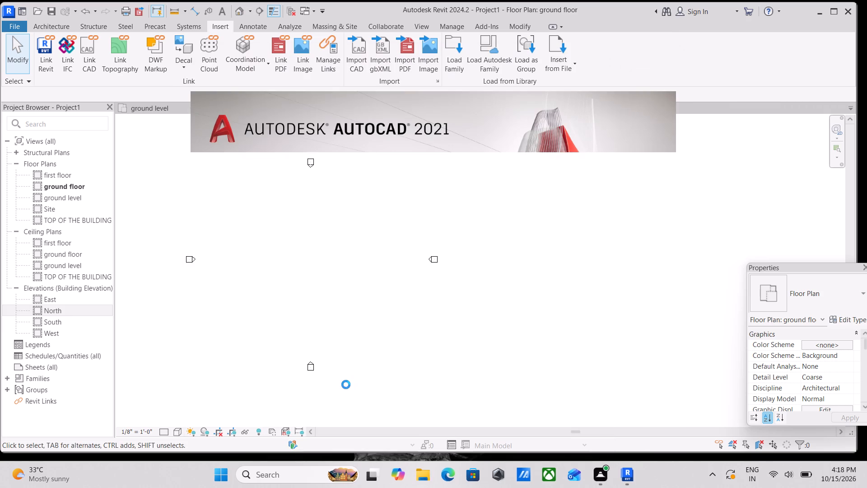
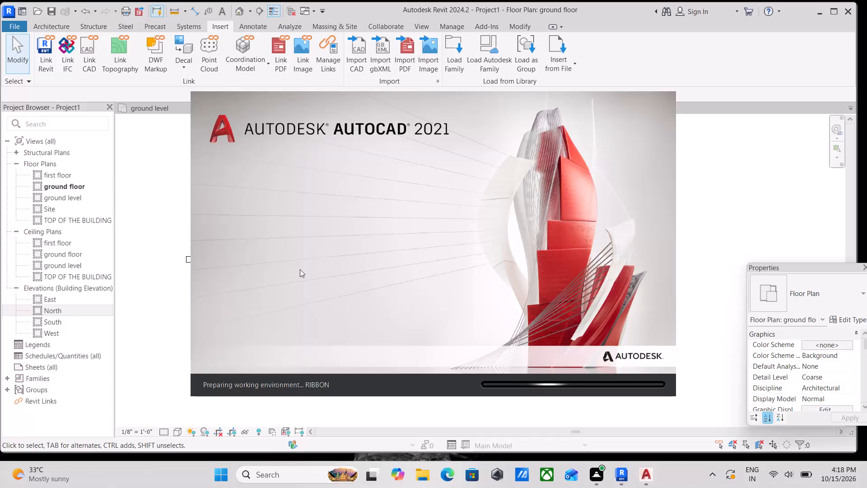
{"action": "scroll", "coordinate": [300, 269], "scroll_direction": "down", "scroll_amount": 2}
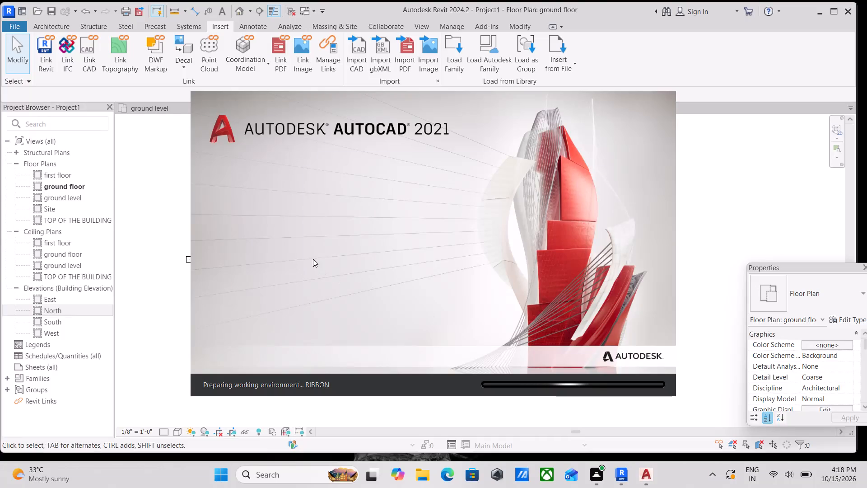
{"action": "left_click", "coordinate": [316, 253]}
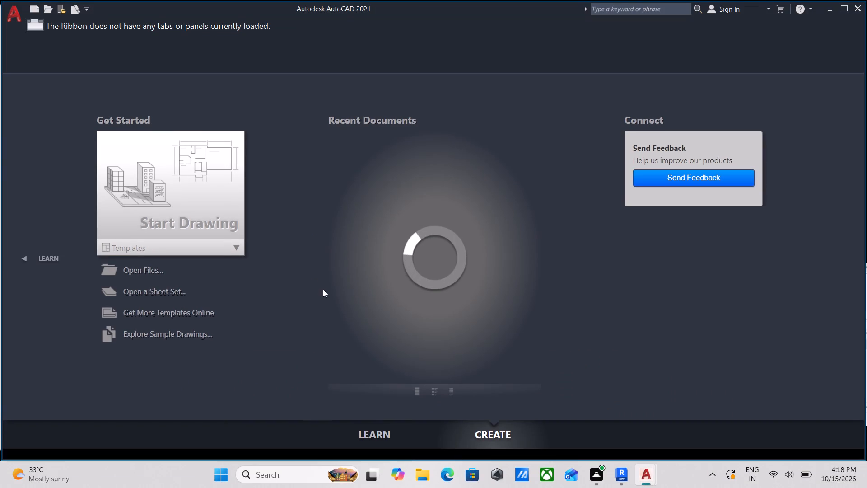
Open the recent drawing AUTOCAD PROJECT 3.
{"action": "scroll", "coordinate": [343, 291], "scroll_direction": "down", "scroll_amount": 1}
{"action": "scroll", "coordinate": [432, 226], "scroll_direction": "up", "scroll_amount": 3}
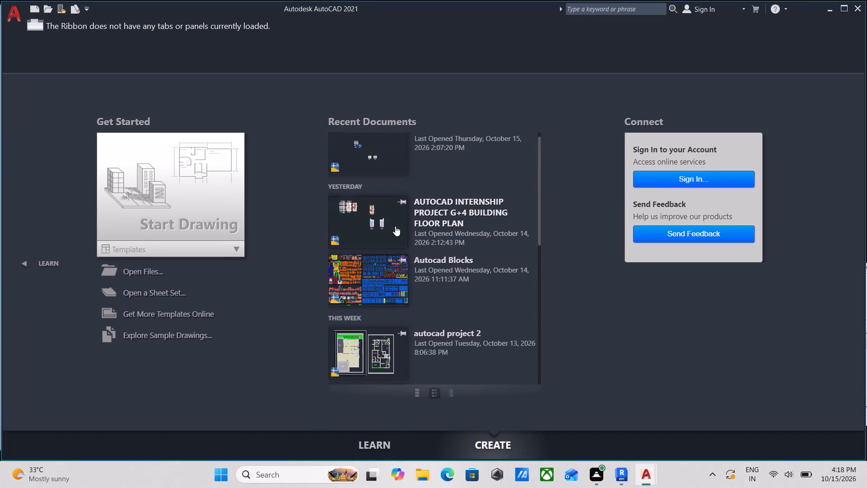
{"action": "scroll", "coordinate": [391, 218], "scroll_direction": "up", "scroll_amount": 2}
{"action": "right_click", "coordinate": [412, 157]}
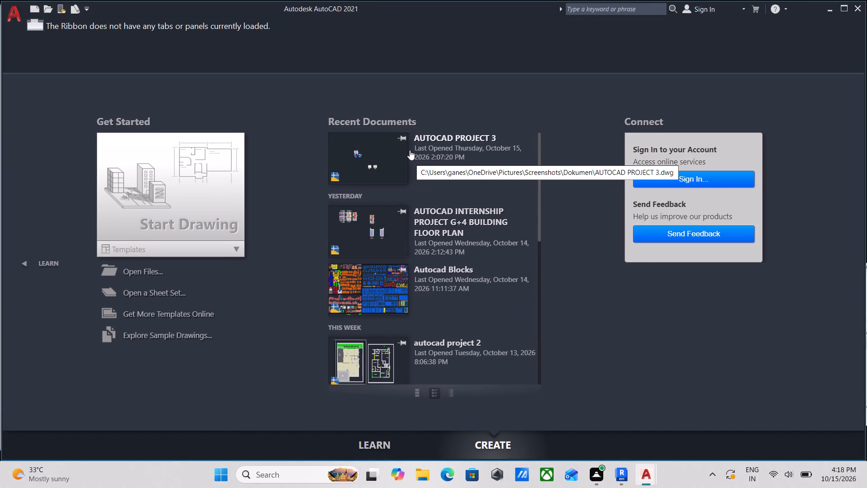
{"action": "right_click", "coordinate": [409, 149]}
{"action": "right_click", "coordinate": [357, 158]}
{"action": "right_click", "coordinate": [357, 158]}
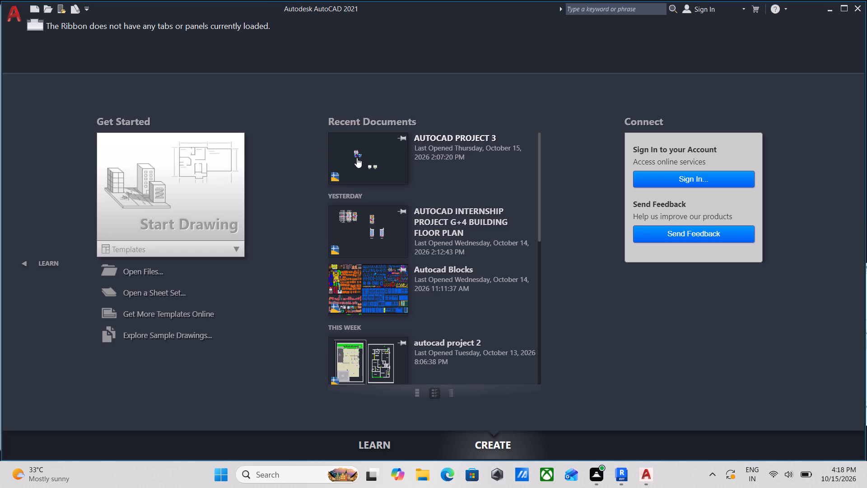
{"action": "right_click", "coordinate": [357, 158]}
{"action": "left_click", "coordinate": [357, 158]}
{"action": "right_click", "coordinate": [357, 158]}
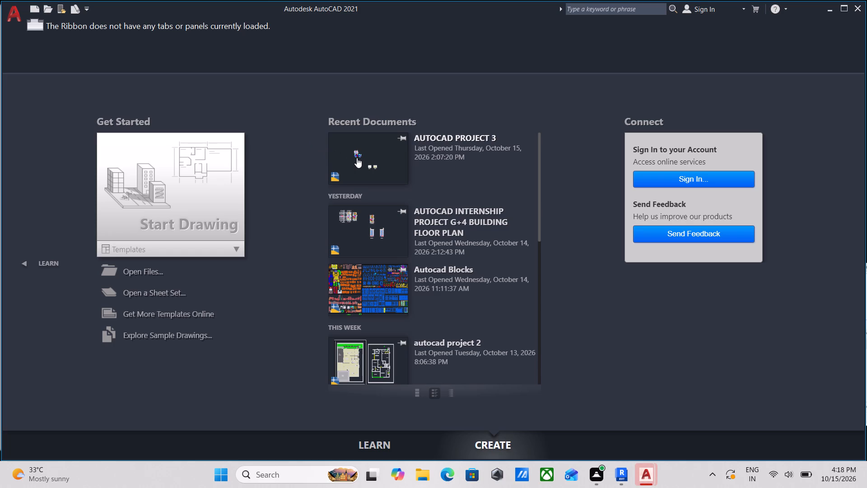
{"action": "right_click", "coordinate": [401, 154]}
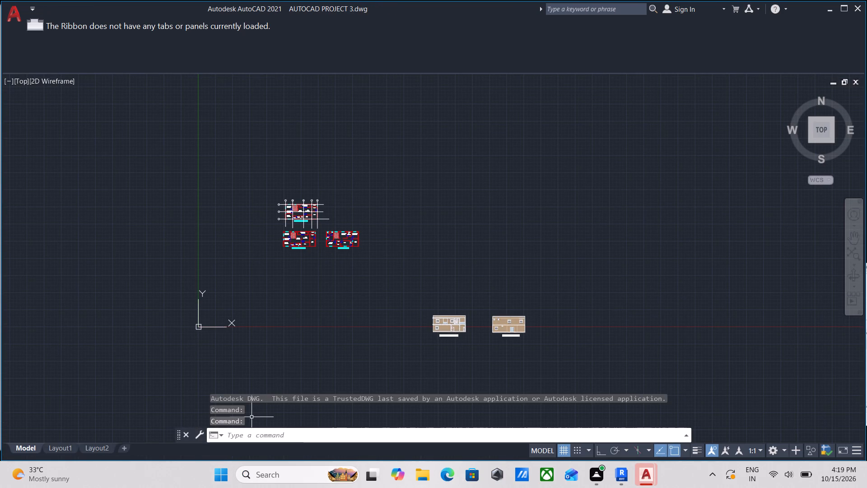
Run the RIBBON command to load the missing ribbon.
{"action": "type", "text": "RI"}
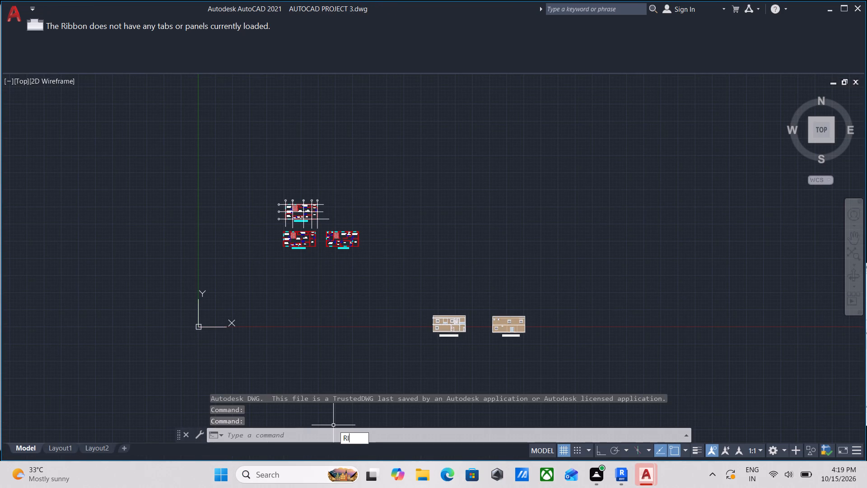
{"action": "type", "text": "BB"}
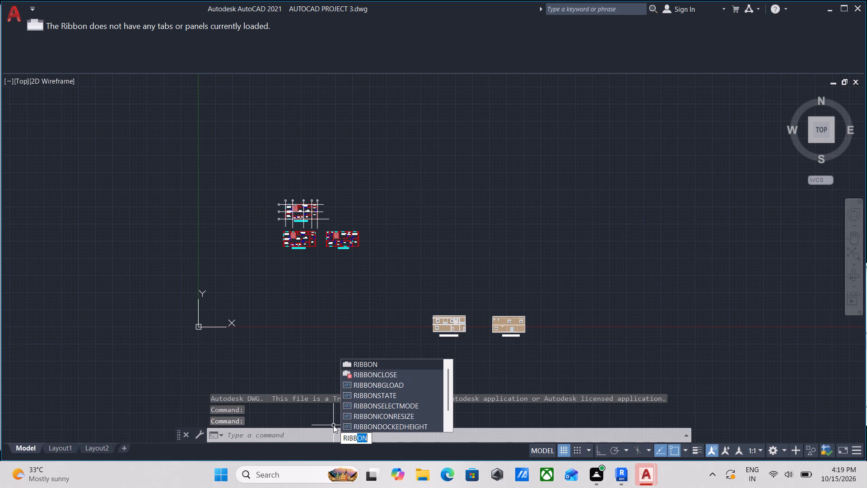
{"action": "key", "text": "o"}
{"action": "key", "text": "n"}
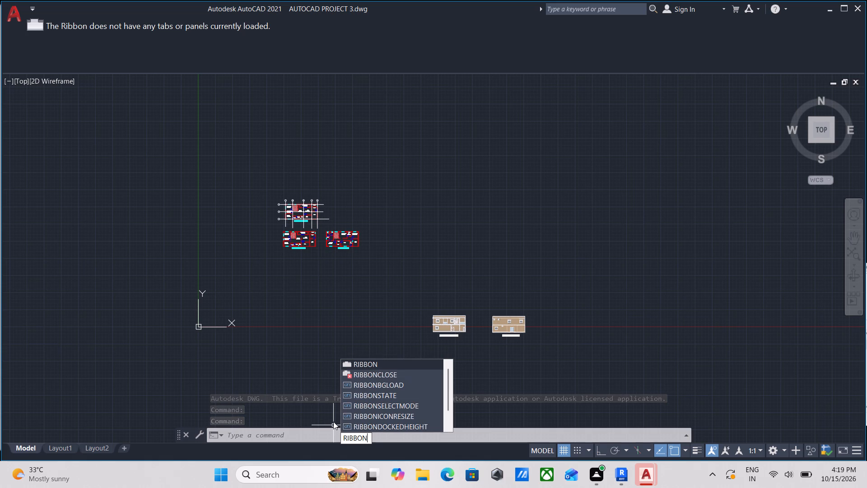
{"action": "key", "text": "Return"}
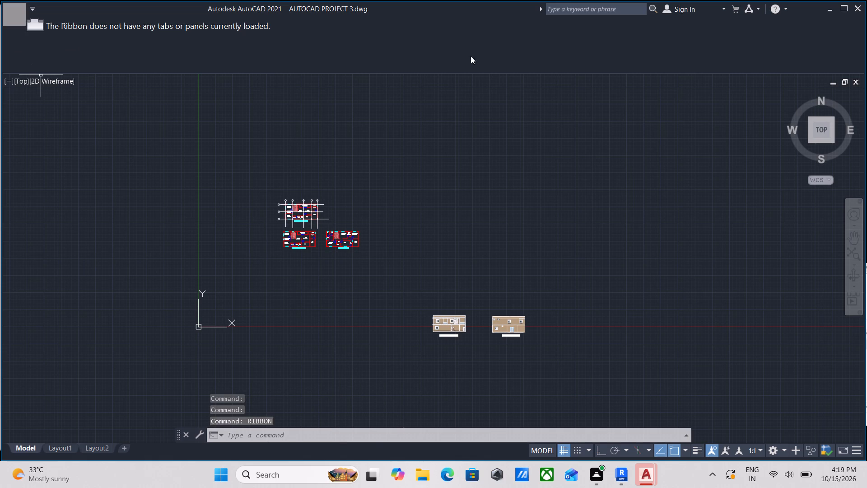
Close the AUTOCAD PROJECT 3 drawing and save its changes.
{"action": "left_click", "coordinate": [860, 81]}
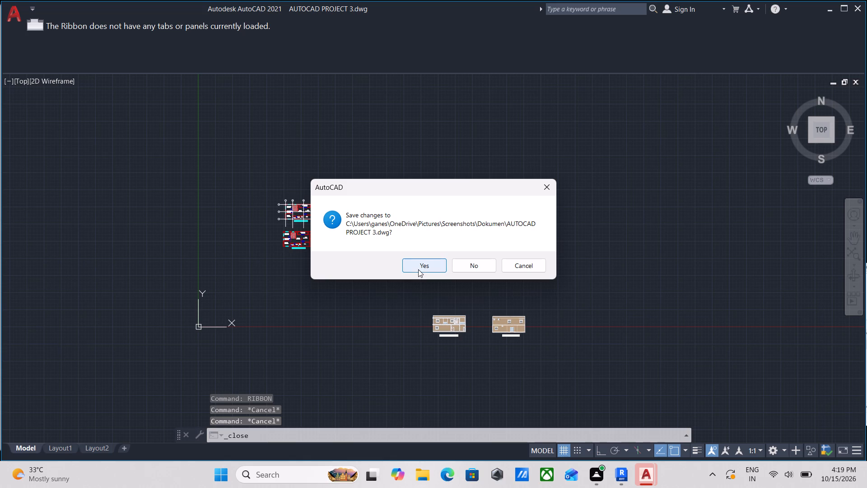
{"action": "left_click", "coordinate": [420, 267]}
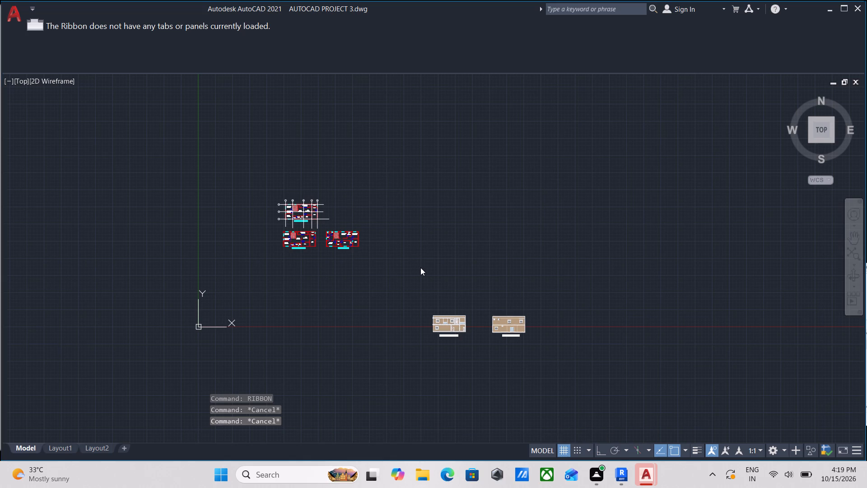
Exit AutoCAD, closing its remaining start windows, and return to the Revit project.
{"action": "scroll", "coordinate": [407, 136], "scroll_direction": "down", "scroll_amount": 2}
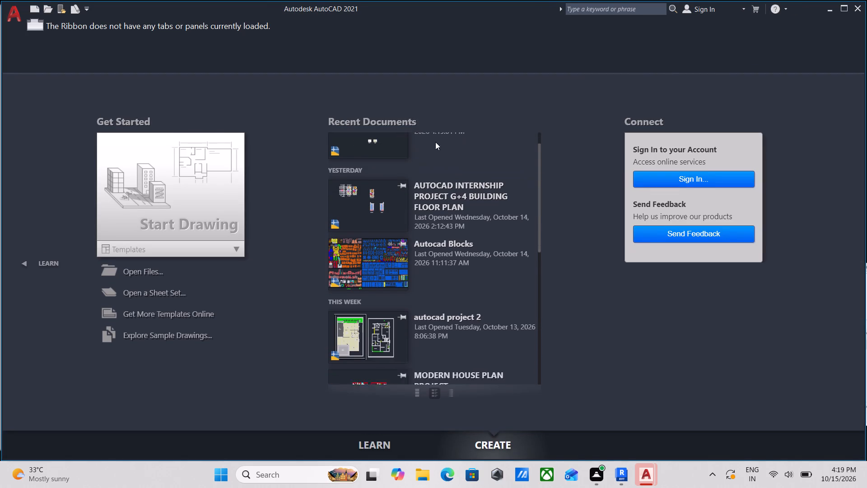
{"action": "left_click", "coordinate": [858, 12]}
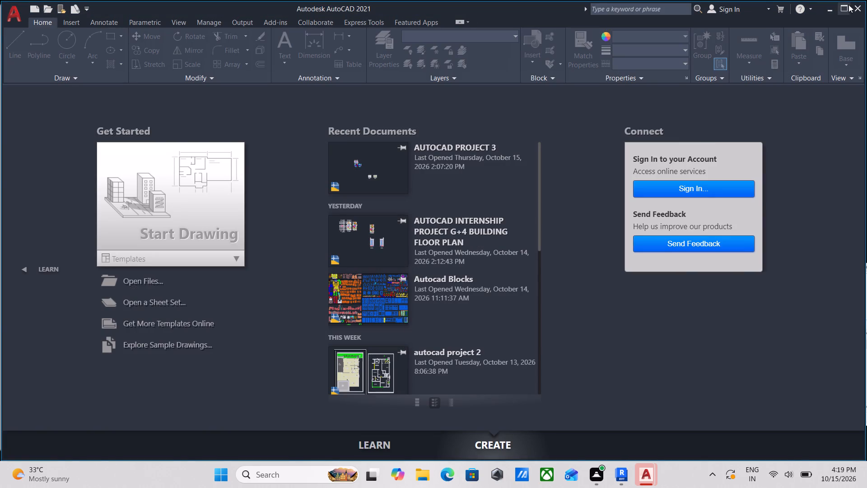
{"action": "left_click", "coordinate": [851, 6]}
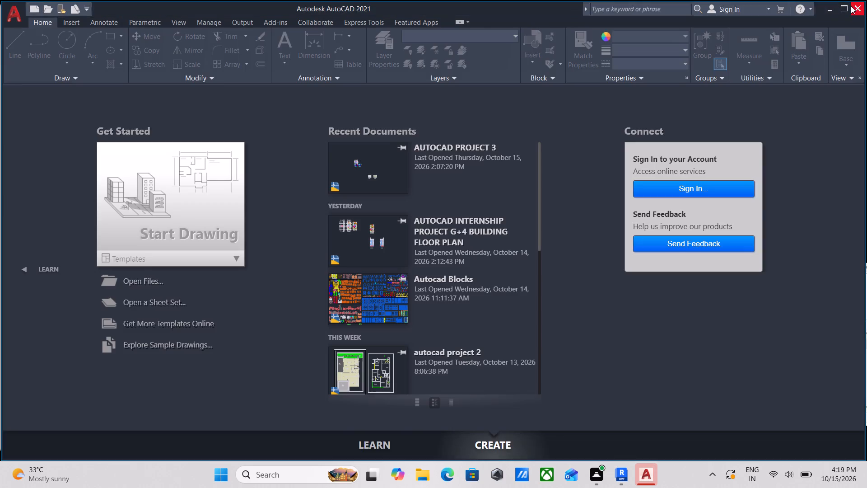
{"action": "left_click", "coordinate": [851, 6]}
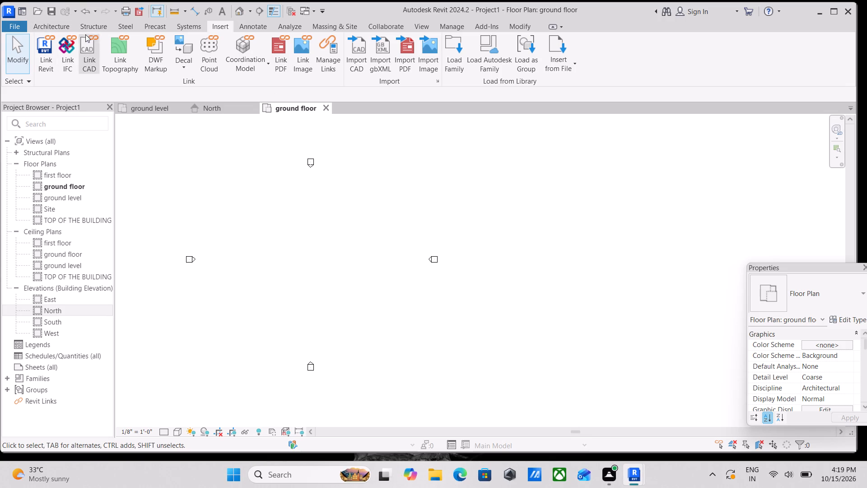
Link AUTOCAD PROJECT 3.dwg from the Documents folder into the ground floor plan with Auto - Center to Center positioning.
{"action": "left_click", "coordinate": [89, 51]}
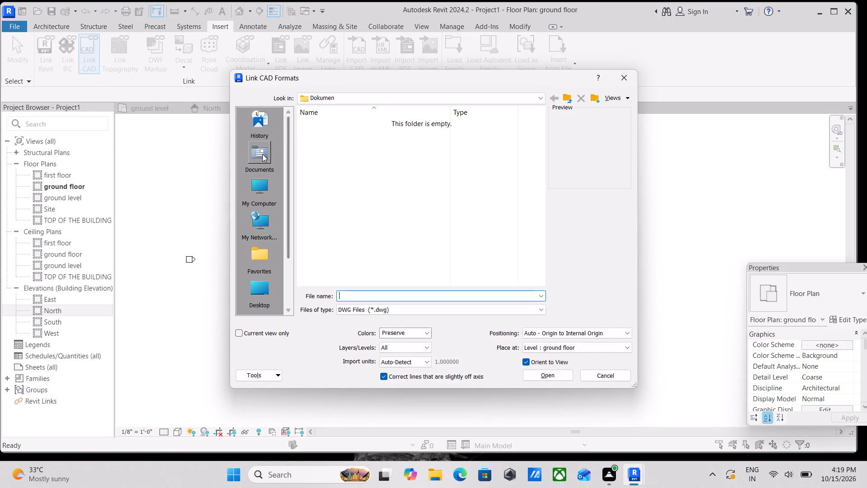
{"action": "double_click", "coordinate": [263, 130]}
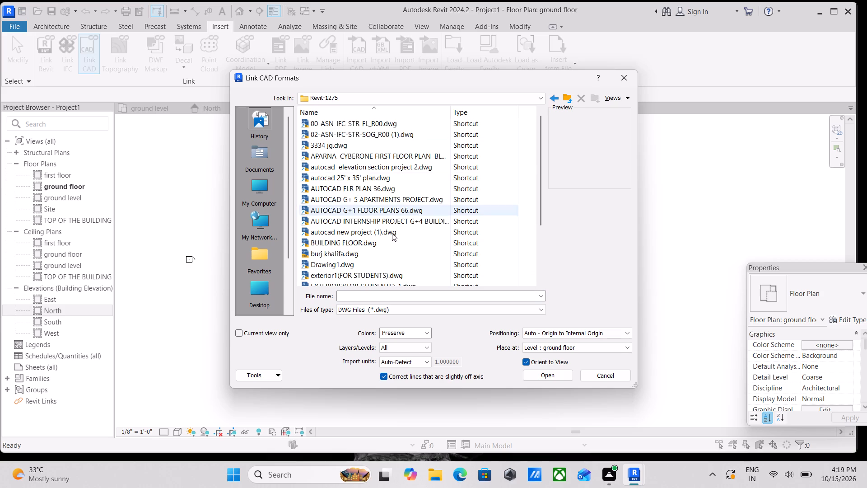
{"action": "scroll", "coordinate": [388, 239], "scroll_direction": "down", "scroll_amount": 8}
{"action": "scroll", "coordinate": [374, 273], "scroll_direction": "down", "scroll_amount": 4}
{"action": "scroll", "coordinate": [378, 265], "scroll_direction": "up", "scroll_amount": 4}
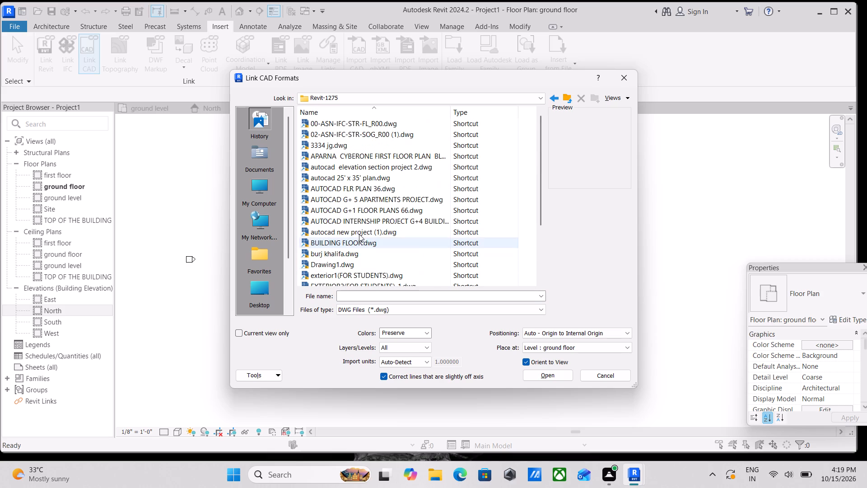
{"action": "scroll", "coordinate": [354, 224], "scroll_direction": "down", "scroll_amount": 3}
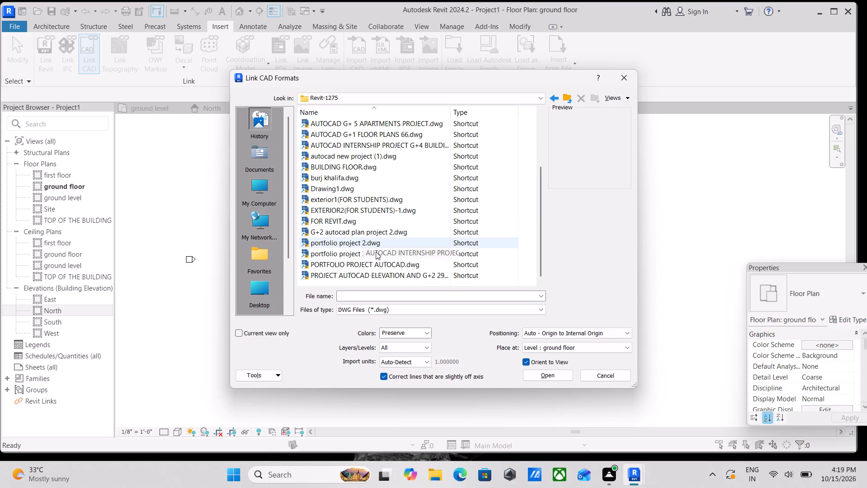
{"action": "scroll", "coordinate": [382, 258], "scroll_direction": "up", "scroll_amount": 7}
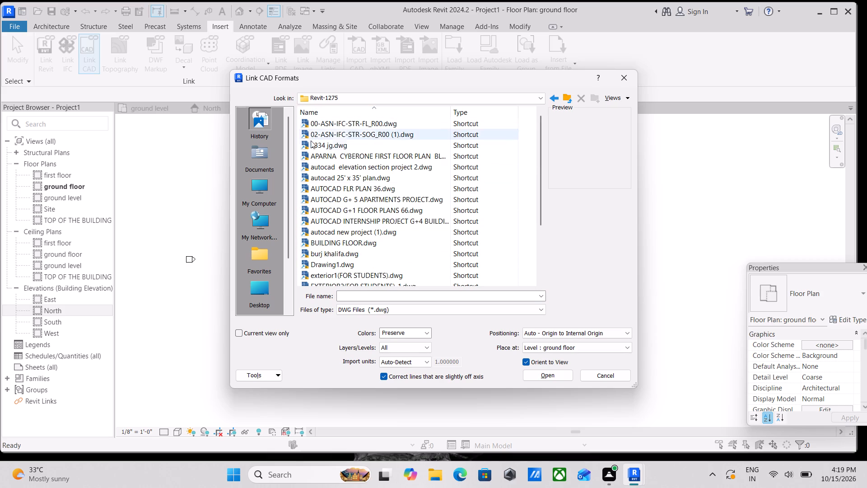
{"action": "double_click", "coordinate": [255, 159]}
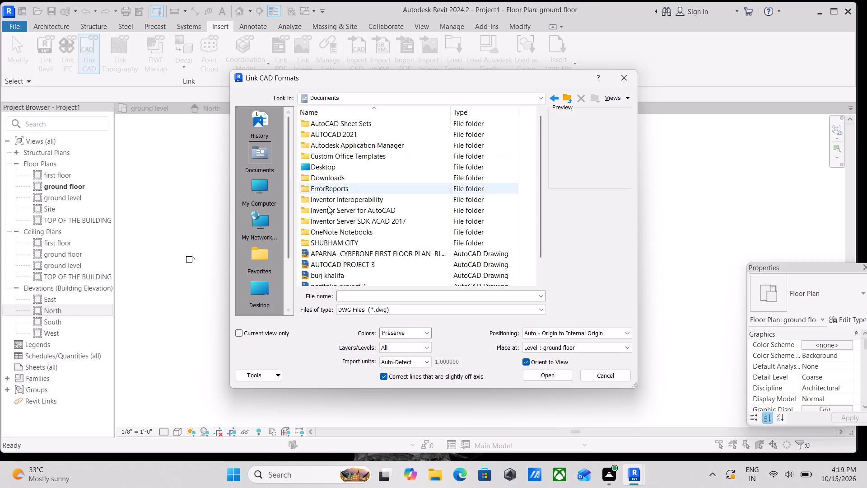
{"action": "scroll", "coordinate": [334, 249], "scroll_direction": "down", "scroll_amount": 1}
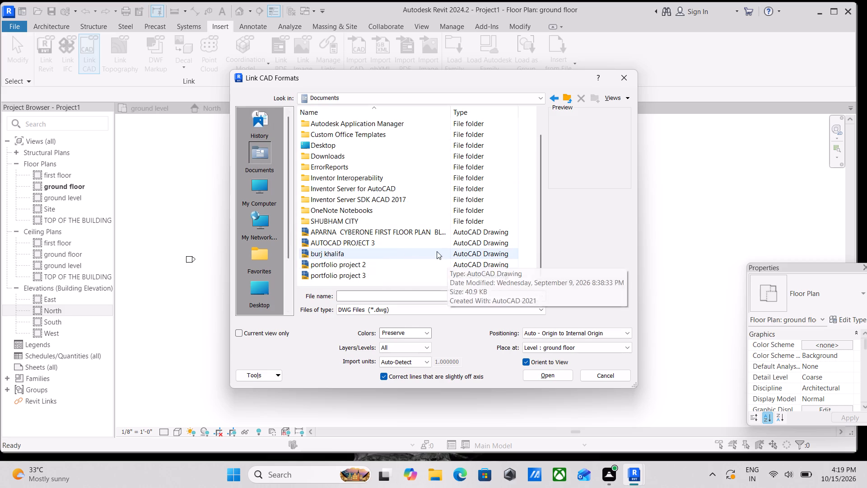
{"action": "left_click", "coordinate": [402, 240]}
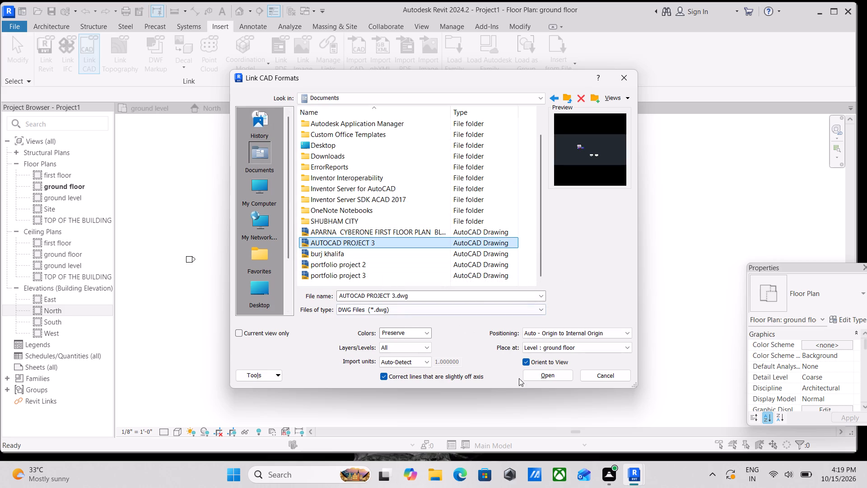
{"action": "left_click", "coordinate": [598, 337]}
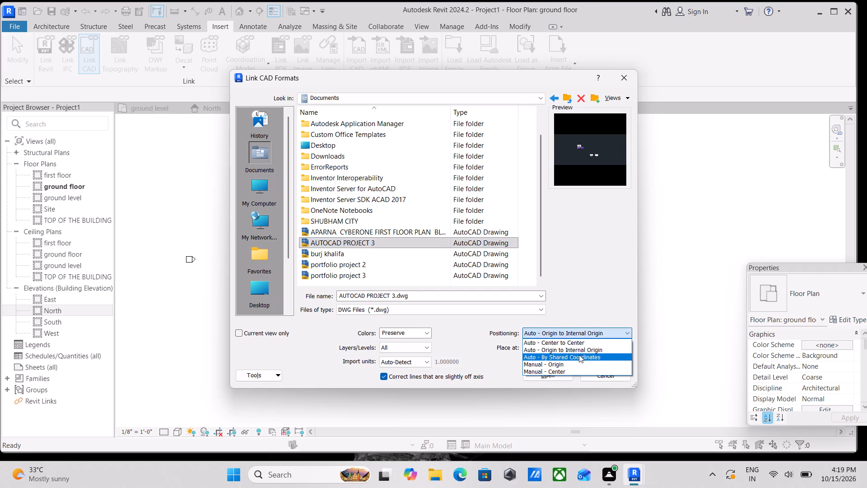
{"action": "left_click", "coordinate": [555, 343]}
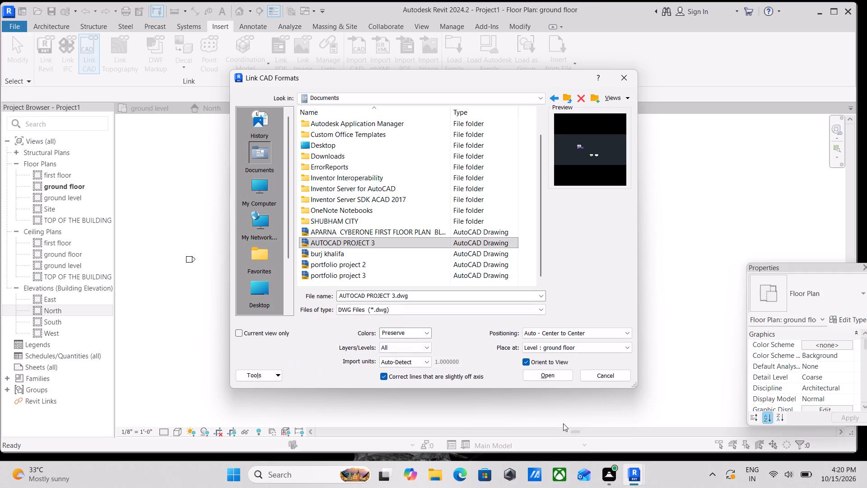
{"action": "left_click", "coordinate": [550, 378]}
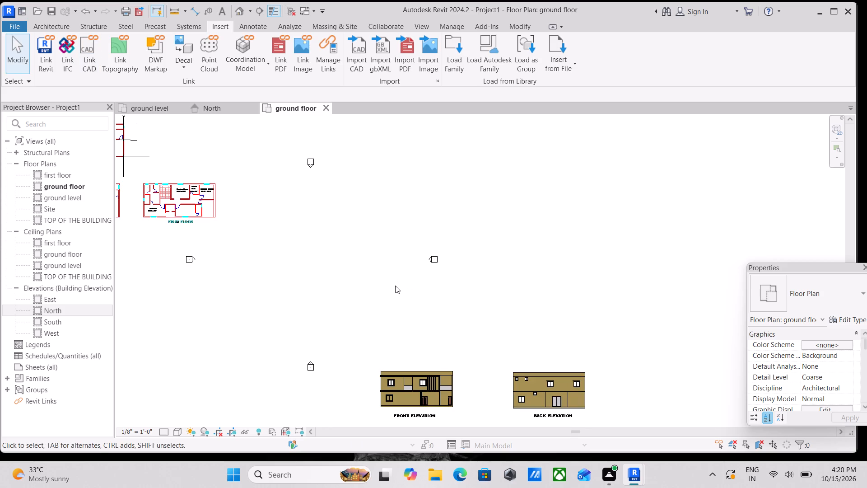
Examine the linked drawing's ground floor and first floor plans and their position relative to the elevation markers.
{"action": "middle_click_drag", "start_coordinate": [322, 249], "coordinate": [637, 328]}
{"action": "scroll", "coordinate": [438, 275], "scroll_direction": "up", "scroll_amount": 1}
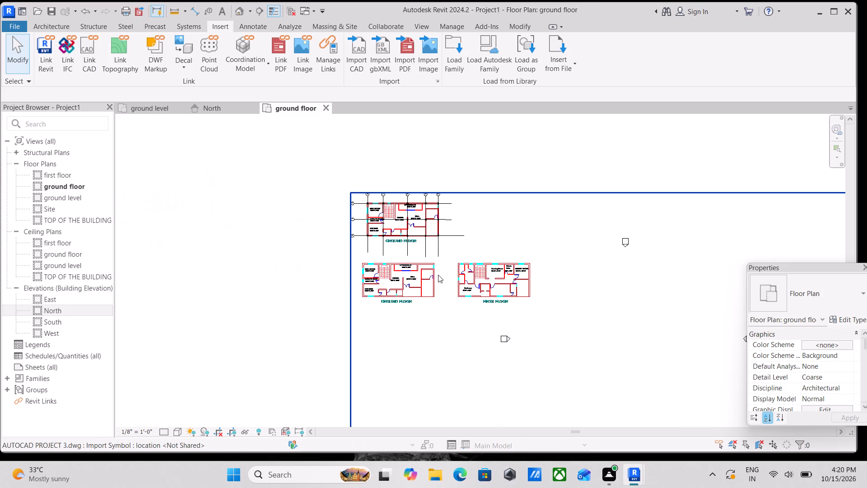
{"action": "scroll", "coordinate": [438, 275], "scroll_direction": "up", "scroll_amount": 1}
{"action": "scroll", "coordinate": [494, 276], "scroll_direction": "up", "scroll_amount": 3}
{"action": "scroll", "coordinate": [382, 239], "scroll_direction": "up", "scroll_amount": 4}
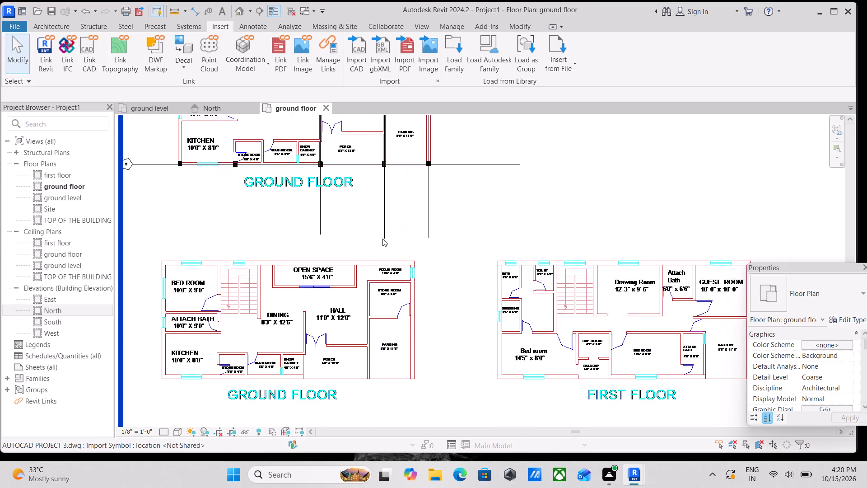
{"action": "scroll", "coordinate": [382, 239], "scroll_direction": "down", "scroll_amount": 4}
{"action": "scroll", "coordinate": [474, 264], "scroll_direction": "down", "scroll_amount": 4}
{"action": "middle_click_drag", "start_coordinate": [500, 273], "coordinate": [368, 281]}
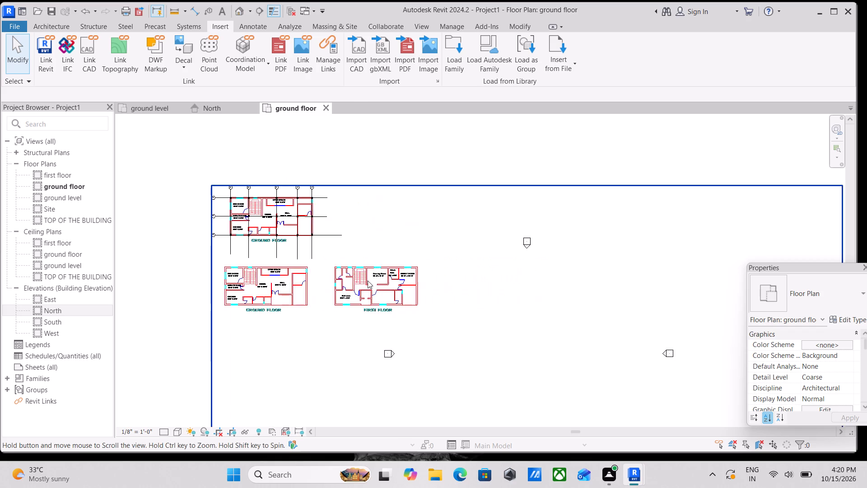
{"action": "scroll", "coordinate": [466, 291], "scroll_direction": "down", "scroll_amount": 1}
{"action": "middle_click_drag", "start_coordinate": [453, 291], "coordinate": [420, 288]}
Select the linked AUTOCAD PROJECT 3.dwg drawing and nudge it horizontally east toward the elevation markers.
{"action": "left_click", "coordinate": [390, 297]}
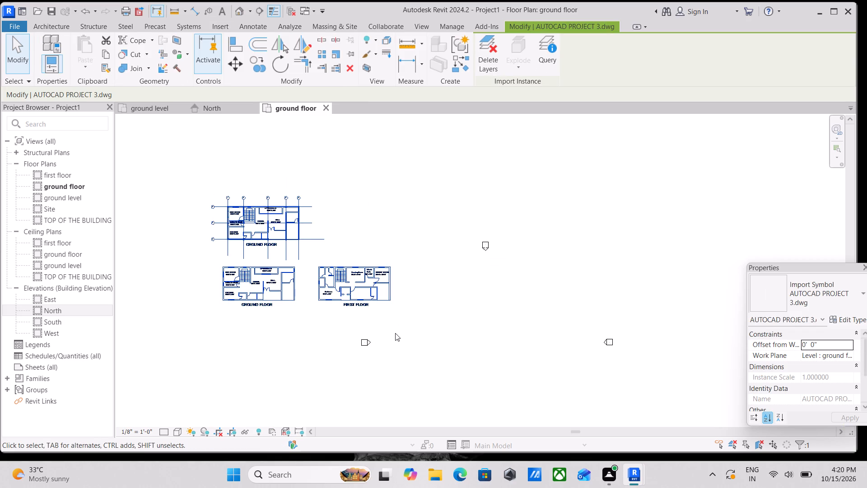
{"action": "key", "text": "Right"}
{"action": "key", "text": "Right"}
{"action": "key", "text": "Right"}
{"action": "key", "text": "Right"}
{"action": "key", "text": "Right"}
{"action": "key", "text": "Right"}
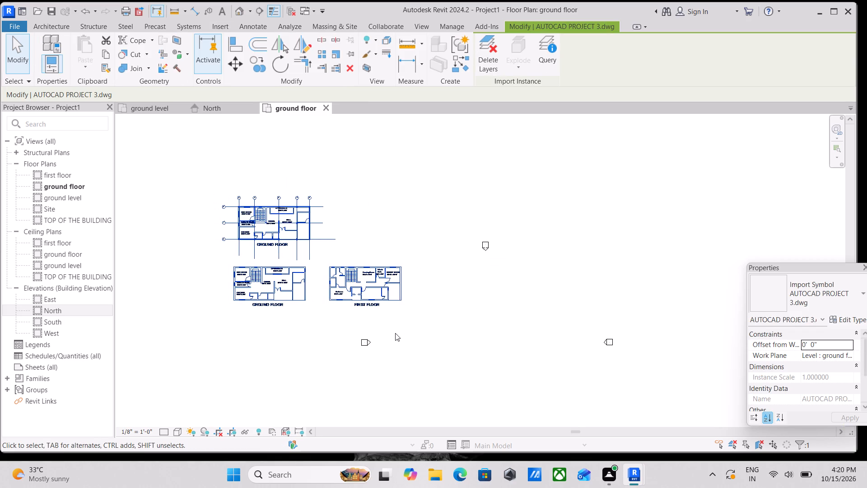
{"action": "key", "text": "Right"}
{"action": "key", "text": "Right"}
{"action": "key", "text": "Right"}
{"action": "key", "text": "Right"}
{"action": "key", "text": "Right"}
{"action": "key", "text": "Right"}
{"action": "key", "text": "Right"}
{"action": "key", "text": "Right"}
{"action": "key", "text": "Right"}
{"action": "key", "text": "Right"}
{"action": "key", "text": "Right"}
{"action": "key", "text": "Right"}
{"action": "key", "text": "Right"}
{"action": "key", "text": "Right"}
{"action": "key", "text": "Right"}
{"action": "key", "text": "Right"}
{"action": "key", "text": "Right"}
{"action": "key", "text": "Right"}
{"action": "key", "text": "Right"}
{"action": "key", "text": "Right"}
{"action": "key", "text": "Right"}
{"action": "key", "text": "Right"}
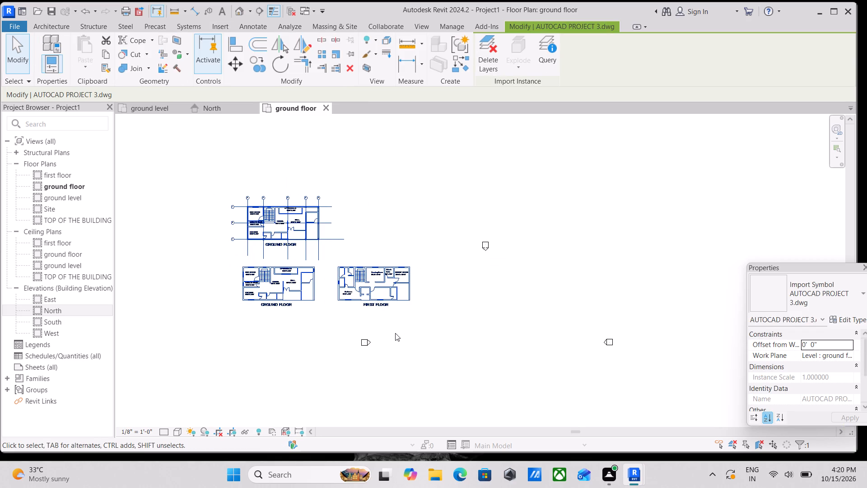
{"action": "key", "text": "Right"}
Nudge the linked drawing down until its floor plans lie between the heights of the north and south elevation markers.
{"action": "scroll", "coordinate": [404, 335], "scroll_direction": "down", "scroll_amount": 7}
{"action": "middle_click_drag", "start_coordinate": [479, 342], "coordinate": [476, 271]}
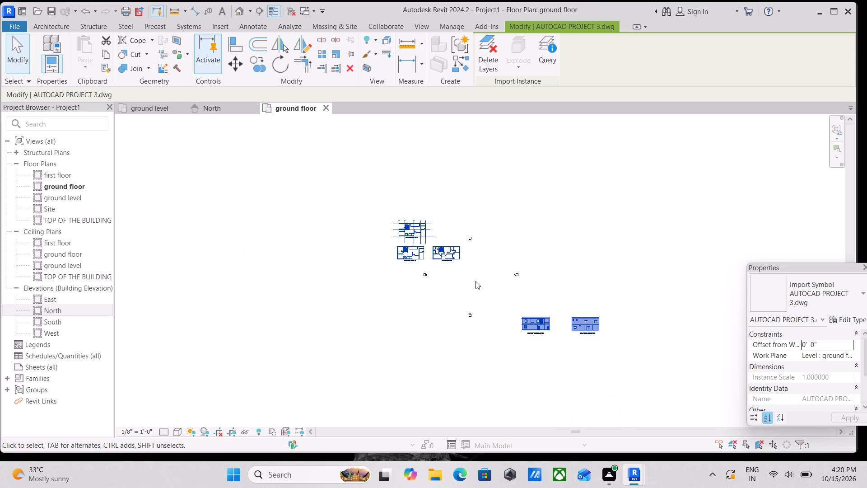
{"action": "scroll", "coordinate": [475, 281], "scroll_direction": "up", "scroll_amount": 3}
{"action": "middle_click_drag", "start_coordinate": [487, 284], "coordinate": [490, 266]}
{"action": "scroll", "coordinate": [517, 316], "scroll_direction": "up", "scroll_amount": 3}
{"action": "middle_click_drag", "start_coordinate": [497, 296], "coordinate": [473, 332]}
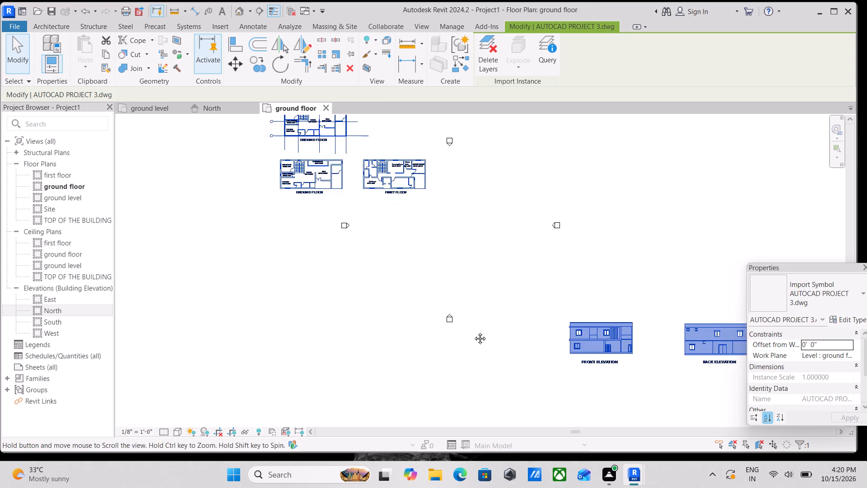
{"action": "middle_click_drag", "start_coordinate": [473, 332], "coordinate": [473, 333]}
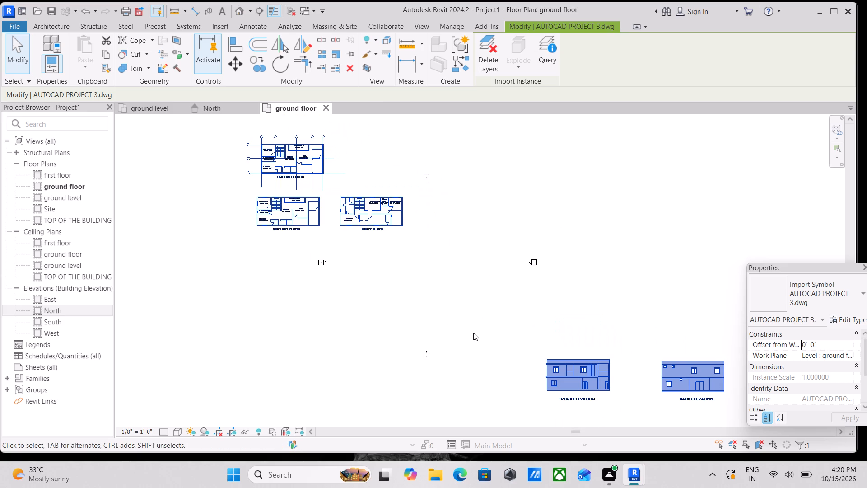
{"action": "key", "text": "Down"}
{"action": "key", "text": "Down"}
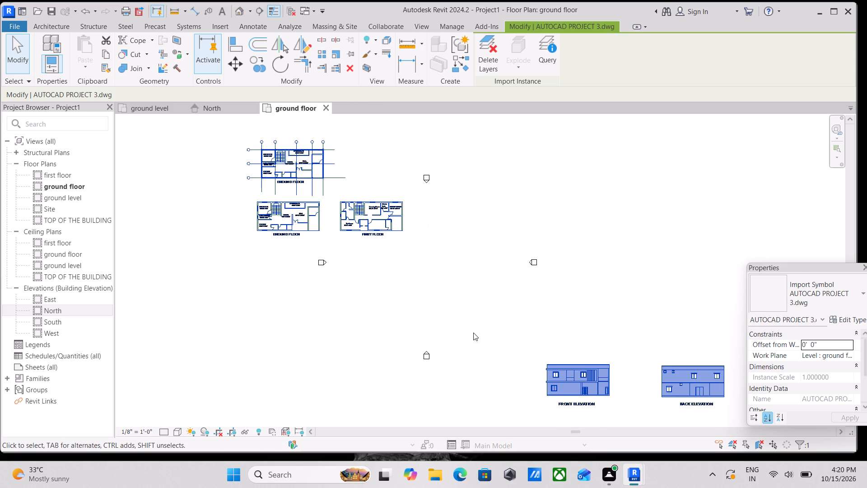
{"action": "key", "text": "Down"}
{"action": "key", "text": "Down"}
{"action": "key", "text": "Down"}
{"action": "key", "text": "Down"}
{"action": "key", "text": "Down"}
{"action": "key", "text": "Down"}
{"action": "key", "text": "Down"}
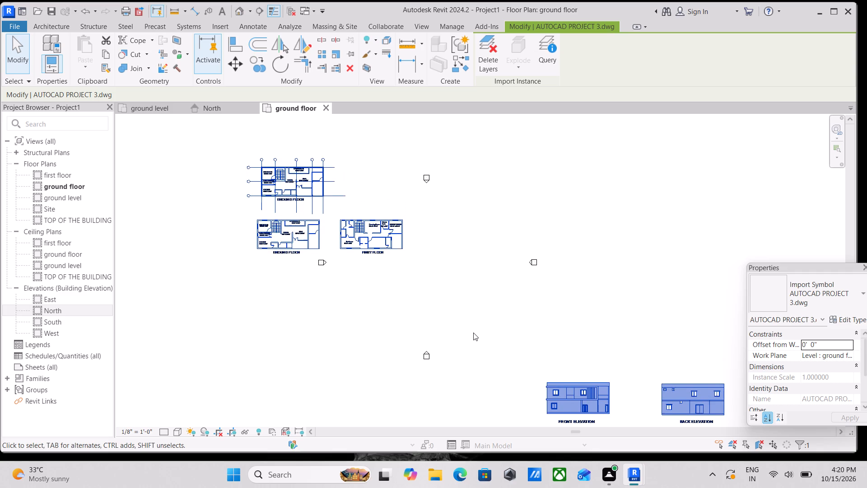
{"action": "key", "text": "Down"}
{"action": "key", "text": "Down"}
{"action": "key", "text": "Down"}
{"action": "key", "text": "Down"}
{"action": "key", "text": "Down"}
{"action": "key", "text": "Down"}
{"action": "key", "text": "Down"}
{"action": "key", "text": "Down"}
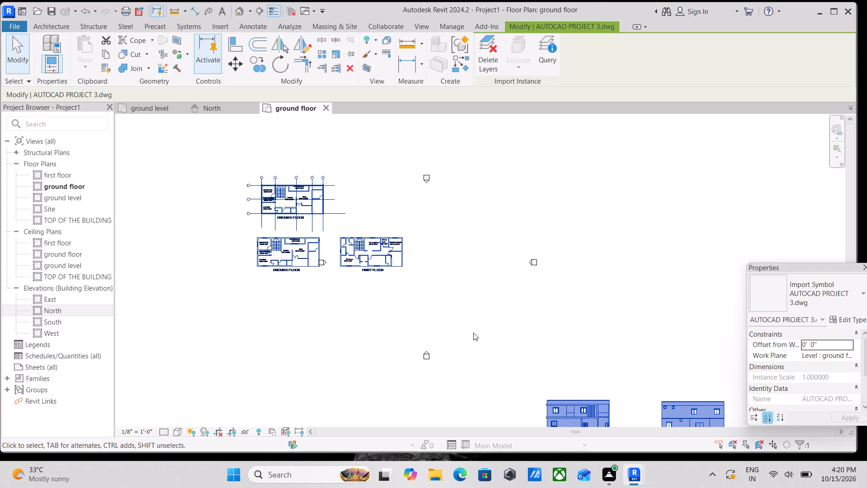
{"action": "key", "text": "Down"}
{"action": "key", "text": "Down"}
{"action": "key", "text": "Down"}
{"action": "key", "text": "Down"}
{"action": "key", "text": "Down"}
Nudge the linked drawing further east and slightly down, bringing the ground floor and first floor plans within the four elevation markers.
{"action": "key", "text": "Right"}
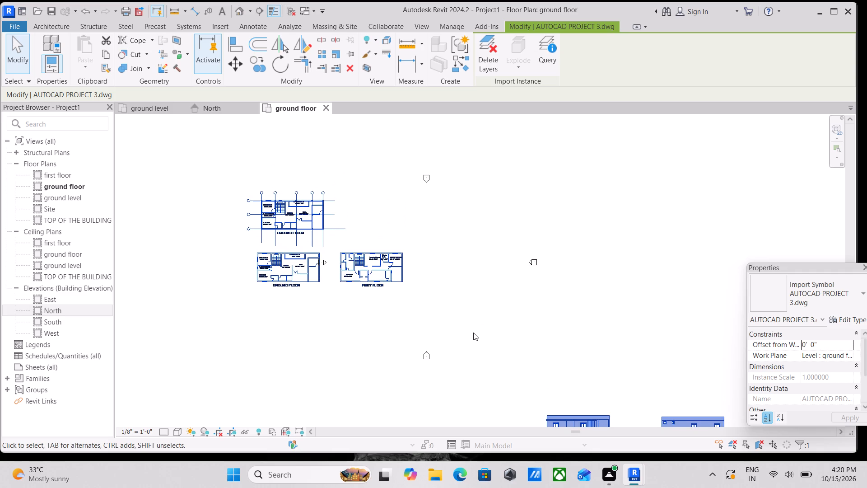
{"action": "key", "text": "Right"}
{"action": "key", "text": "Right"}
{"action": "key", "text": "Right"}
{"action": "key", "text": "Right"}
{"action": "key", "text": "Right"}
{"action": "key", "text": "Right"}
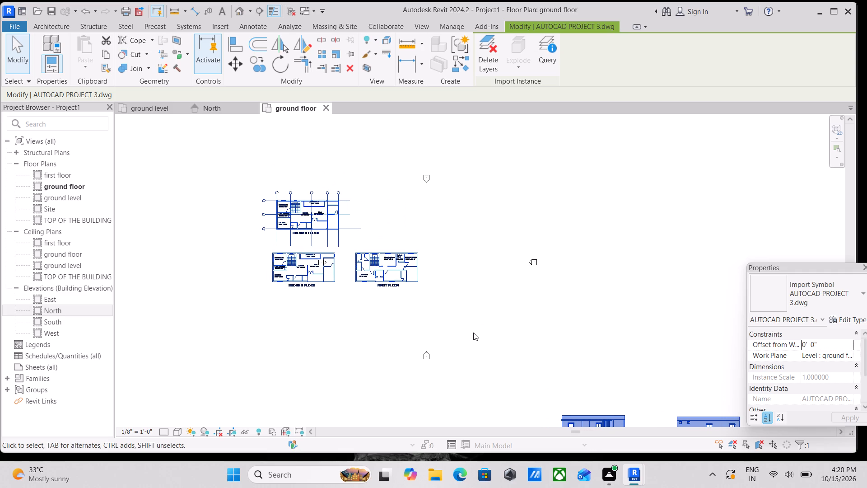
{"action": "key", "text": "Right"}
{"action": "key", "text": "Right"}
{"action": "key", "text": "Right"}
{"action": "key", "text": "Right"}
{"action": "key", "text": "Right"}
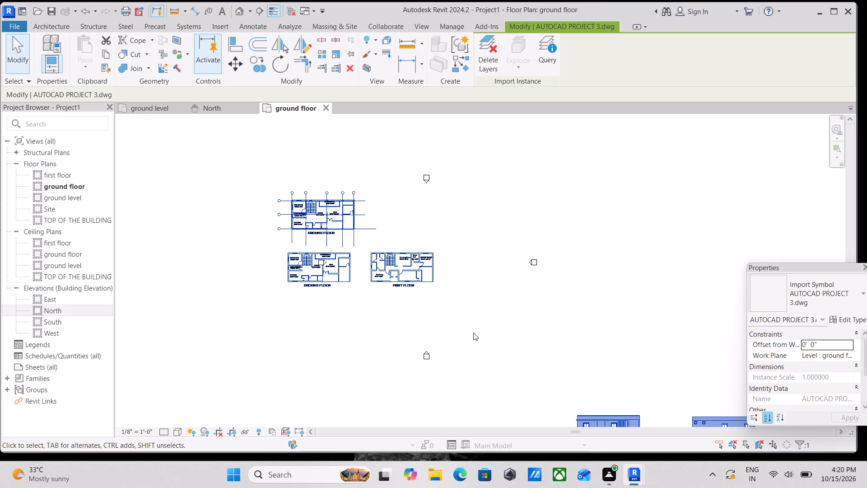
{"action": "key", "text": "Right"}
{"action": "key", "text": "Right"}
{"action": "key", "text": "Right"}
{"action": "key", "text": "Right"}
{"action": "key", "text": "Right"}
{"action": "key", "text": "Right"}
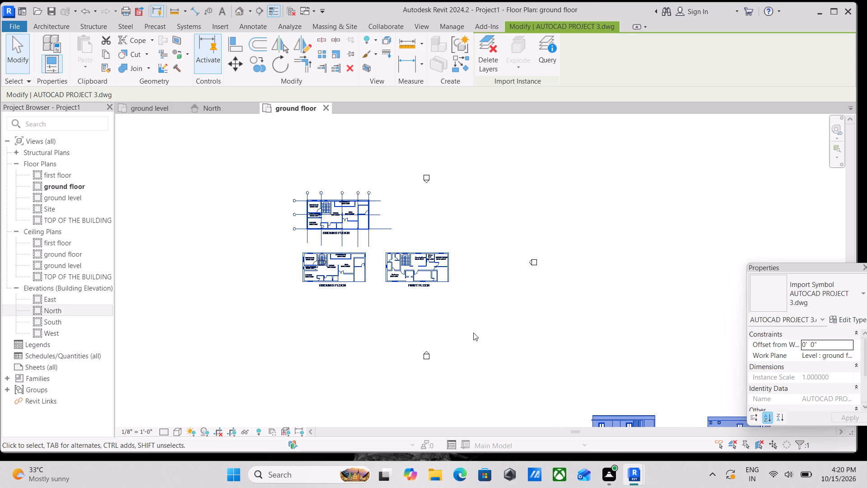
{"action": "key", "text": "Right"}
{"action": "key", "text": "Right"}
{"action": "key", "text": "Right"}
{"action": "key", "text": "Right"}
{"action": "key", "text": "Right"}
{"action": "key", "text": "Right"}
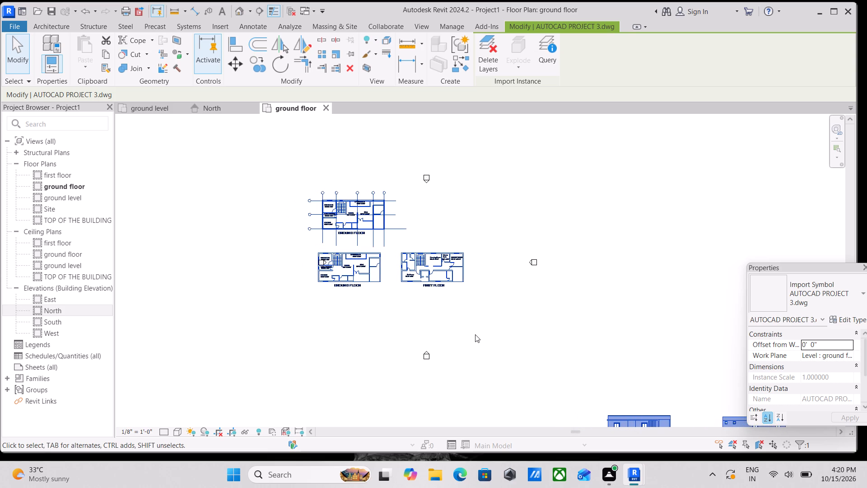
{"action": "key", "text": "Right"}
{"action": "key", "text": "Right"}
{"action": "key", "text": "Right"}
{"action": "key", "text": "Right"}
{"action": "key", "text": "Right"}
{"action": "key", "text": "Right"}
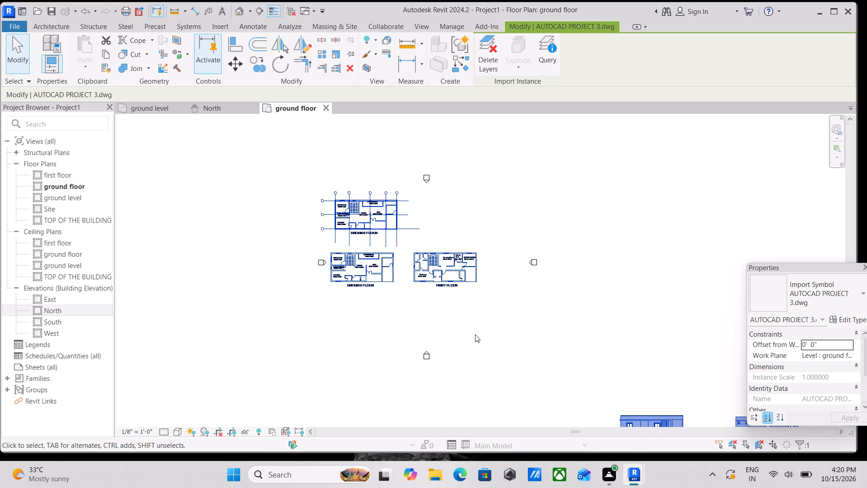
{"action": "key", "text": "Right"}
{"action": "key", "text": "Right"}
{"action": "key", "text": "Right"}
{"action": "key", "text": "Right"}
{"action": "key", "text": "Right"}
{"action": "key", "text": "Right"}
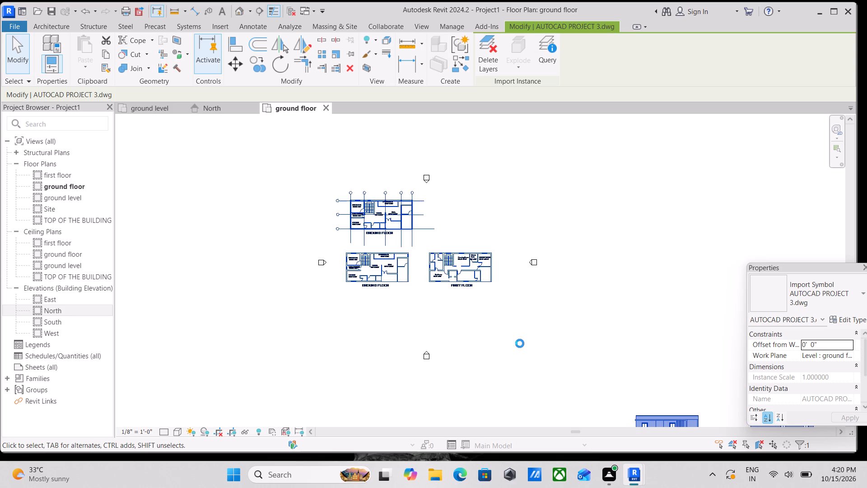
{"action": "key", "text": "Right"}
{"action": "key", "text": "Right"}
{"action": "key", "text": "Right"}
{"action": "key", "text": "Right"}
{"action": "key", "text": "Right"}
{"action": "key", "text": "Right"}
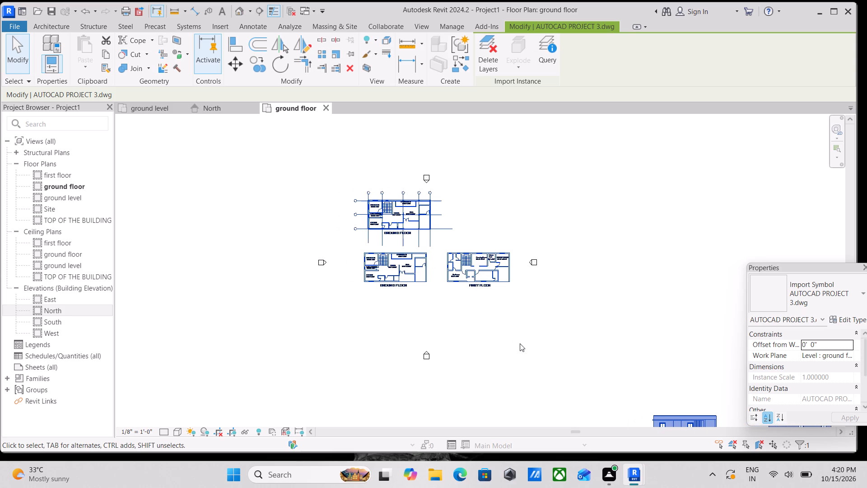
{"action": "key", "text": "Right"}
{"action": "key", "text": "Right"}
{"action": "scroll", "coordinate": [568, 343], "scroll_direction": "down", "scroll_amount": 3}
{"action": "middle_click_drag", "start_coordinate": [552, 316], "coordinate": [541, 289]}
{"action": "key", "text": "Right"}
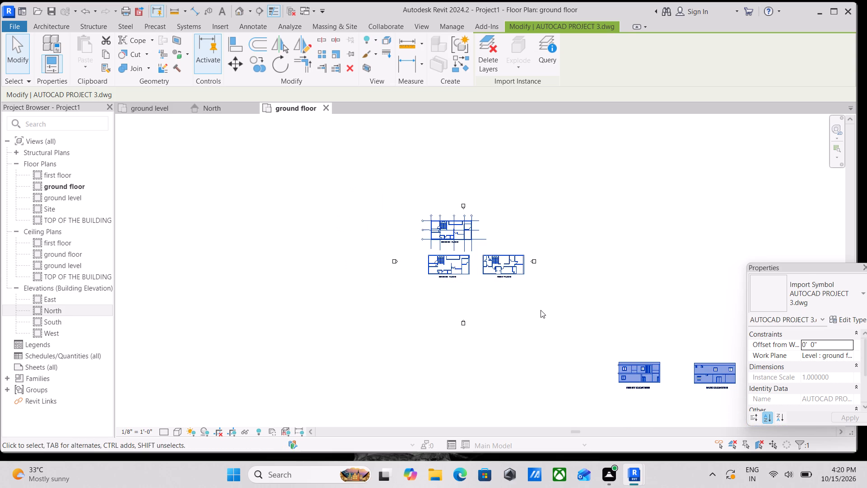
{"action": "key", "text": "Right"}
{"action": "key", "text": "Down"}
{"action": "key", "text": "Down"}
{"action": "key", "text": "Down"}
{"action": "key", "text": "Down"}
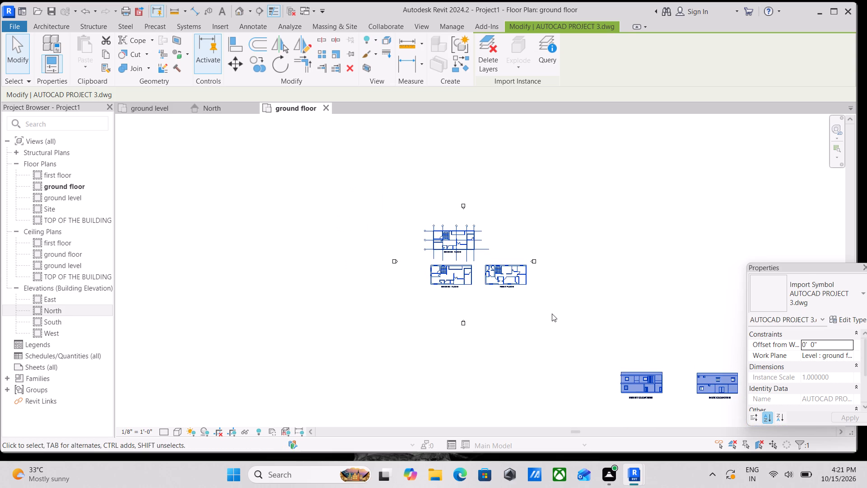
{"action": "key", "text": "Down"}
{"action": "key", "text": "Escape"}
Examine the linked drawing's front and back elevations and the room layout of its ground floor plan.
{"action": "scroll", "coordinate": [634, 393], "scroll_direction": "up", "scroll_amount": 8}
{"action": "middle_click_drag", "start_coordinate": [618, 377], "coordinate": [515, 336]}
{"action": "scroll", "coordinate": [675, 358], "scroll_direction": "up", "scroll_amount": 3}
{"action": "scroll", "coordinate": [649, 357], "scroll_direction": "down", "scroll_amount": 1}
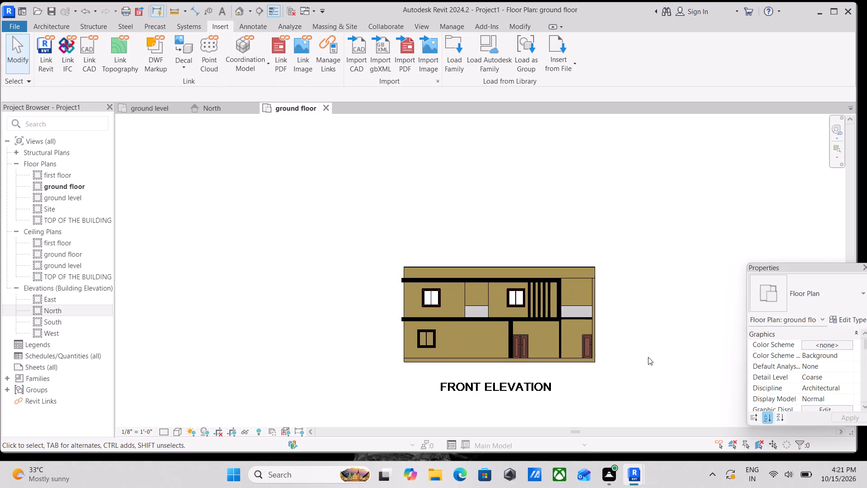
{"action": "scroll", "coordinate": [648, 357], "scroll_direction": "down", "scroll_amount": 1}
{"action": "middle_click_drag", "start_coordinate": [647, 357], "coordinate": [523, 351]}
{"action": "scroll", "coordinate": [523, 351], "scroll_direction": "down", "scroll_amount": 1}
{"action": "middle_click_drag", "start_coordinate": [523, 351], "coordinate": [542, 371]}
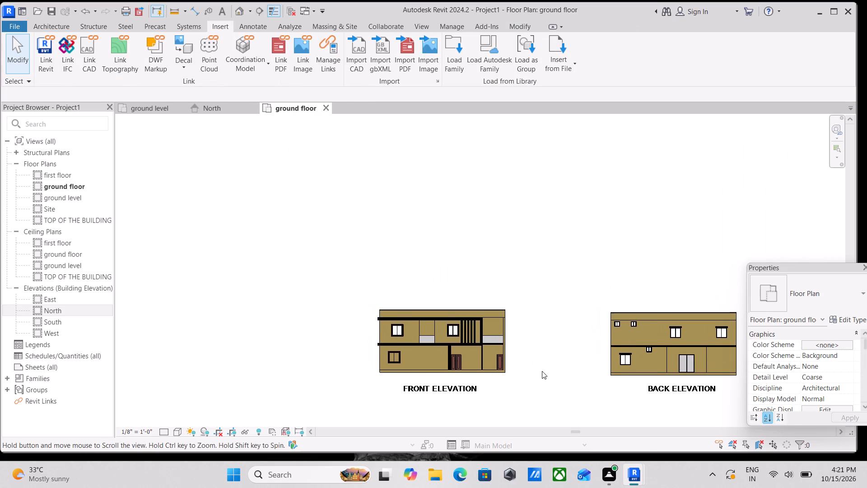
{"action": "middle_click_drag", "start_coordinate": [542, 371], "coordinate": [542, 371]}
{"action": "middle_click_drag", "start_coordinate": [479, 335], "coordinate": [591, 388]}
{"action": "middle_click_drag", "start_coordinate": [486, 336], "coordinate": [712, 388]}
{"action": "middle_click_drag", "start_coordinate": [405, 318], "coordinate": [415, 327]}
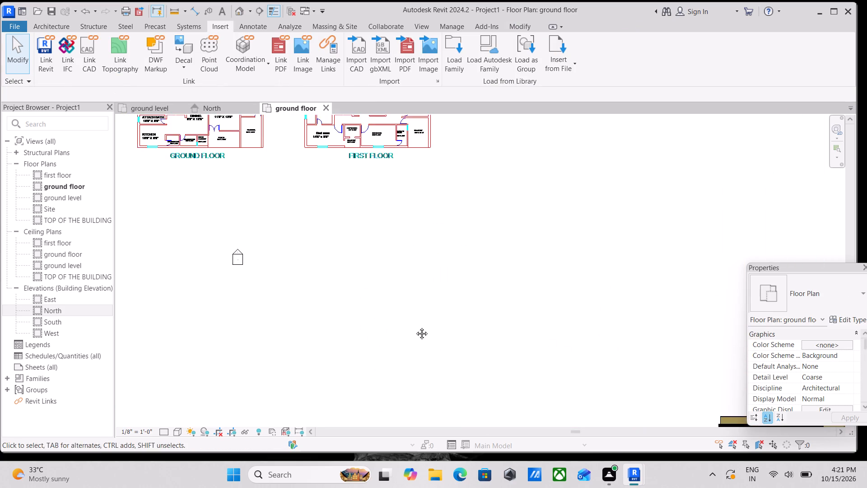
{"action": "middle_click_drag", "start_coordinate": [415, 327], "coordinate": [540, 394]}
{"action": "middle_click_drag", "start_coordinate": [389, 304], "coordinate": [458, 392]}
{"action": "scroll", "coordinate": [352, 280], "scroll_direction": "up", "scroll_amount": 2}
{"action": "scroll", "coordinate": [451, 321], "scroll_direction": "up", "scroll_amount": 2}
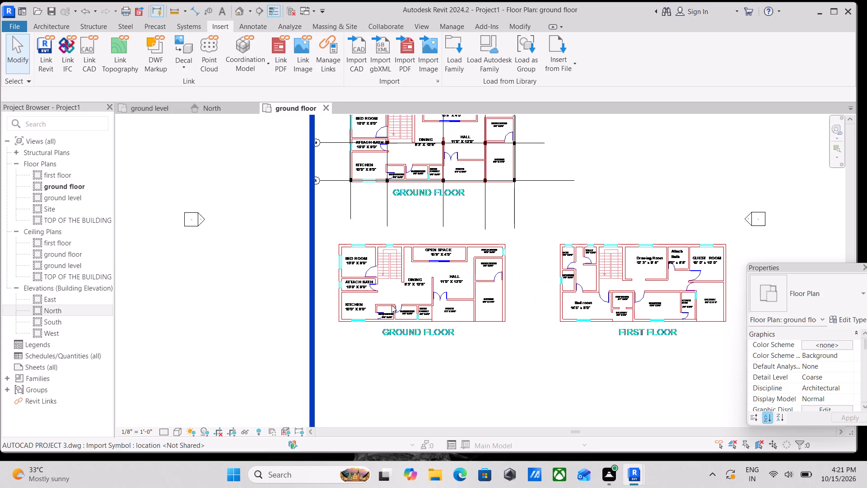
{"action": "scroll", "coordinate": [392, 305], "scroll_direction": "up", "scroll_amount": 3}
{"action": "scroll", "coordinate": [353, 293], "scroll_direction": "up", "scroll_amount": 1}
{"action": "middle_click_drag", "start_coordinate": [353, 293], "coordinate": [371, 348]}
{"action": "scroll", "coordinate": [381, 309], "scroll_direction": "down", "scroll_amount": 1}
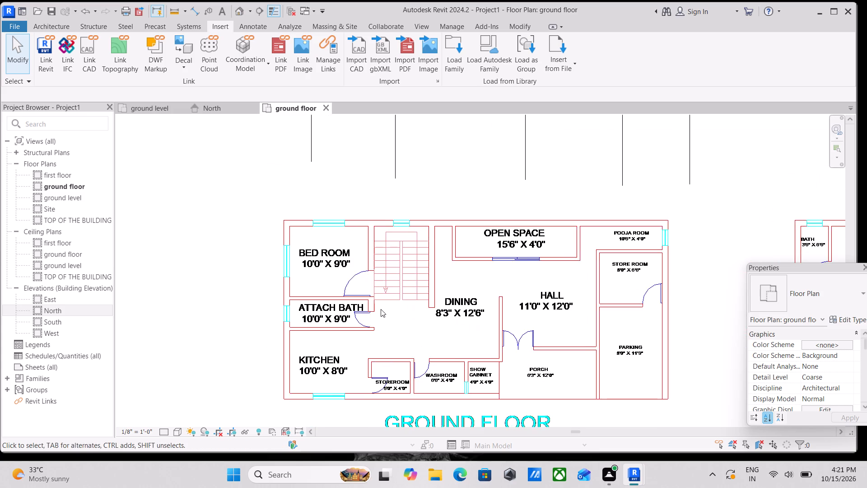
{"action": "middle_click_drag", "start_coordinate": [381, 309], "coordinate": [450, 302]}
{"action": "middle_click_drag", "start_coordinate": [424, 300], "coordinate": [450, 333]}
{"action": "middle_click_drag", "start_coordinate": [450, 333], "coordinate": [459, 348]}
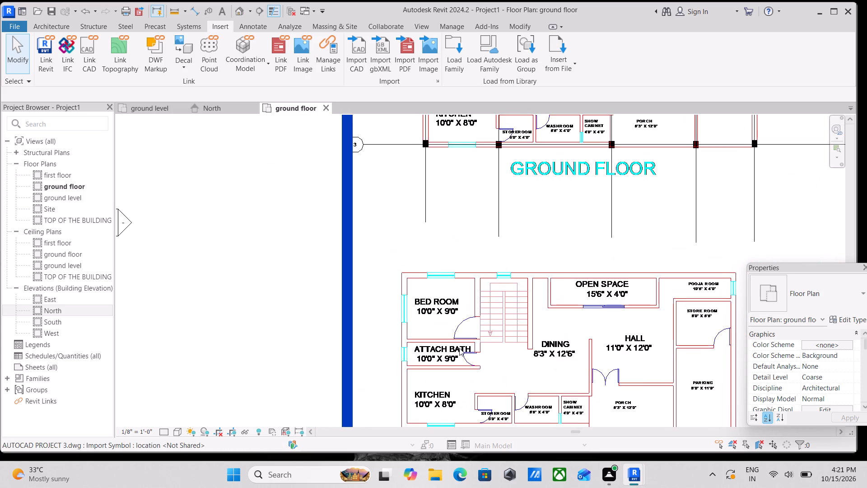
Start the Wall tool and duplicate the Generic - 8" basic wall type under the name OUTER WALL 9".
{"action": "type", "text": "WA"}
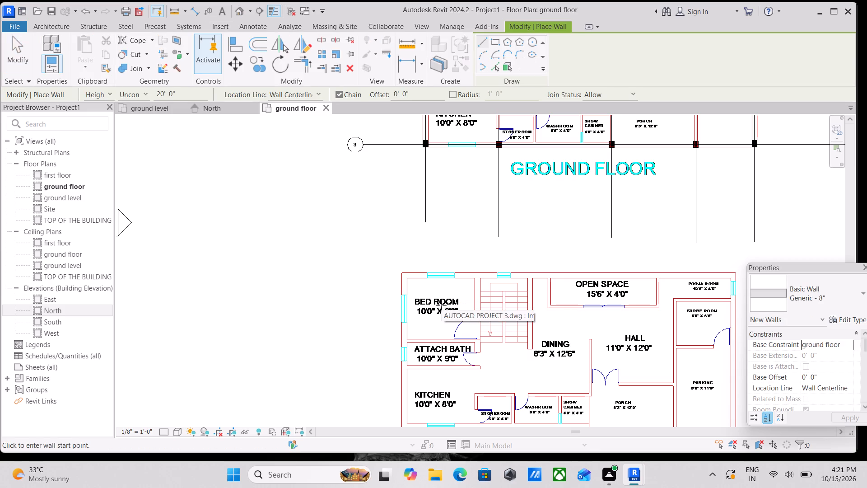
{"action": "key", "text": "Escape"}
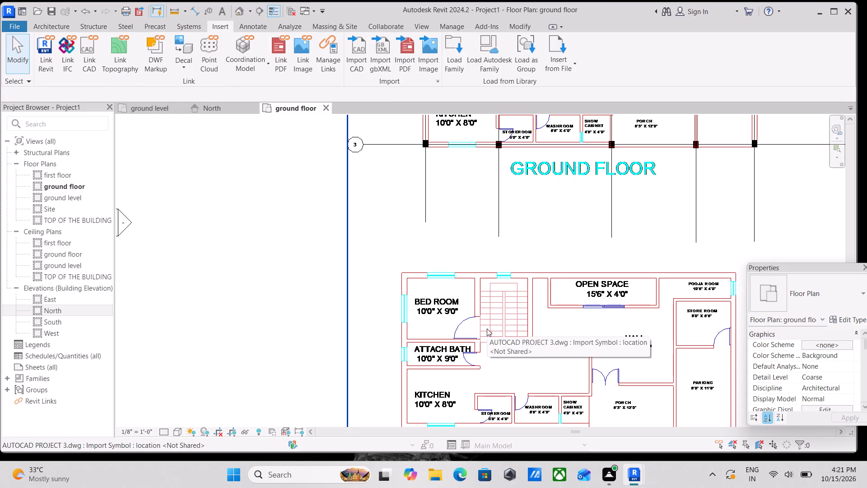
{"action": "type", "text": "WA"}
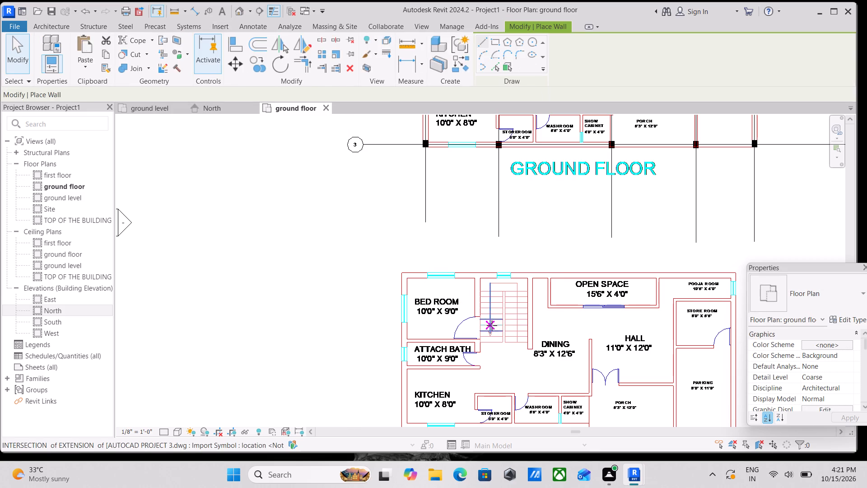
{"action": "left_click", "coordinate": [850, 316]}
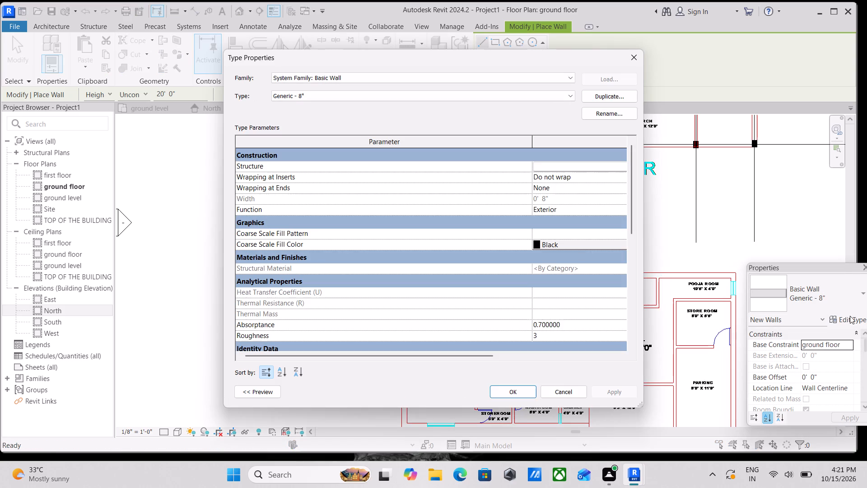
{"action": "left_click", "coordinate": [615, 96]}
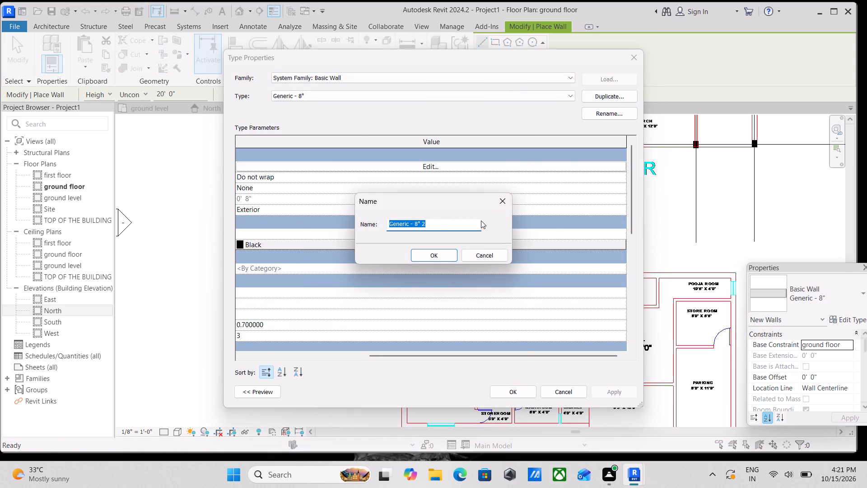
{"action": "key", "text": "BackSpace"}
{"action": "key", "text": "0"}
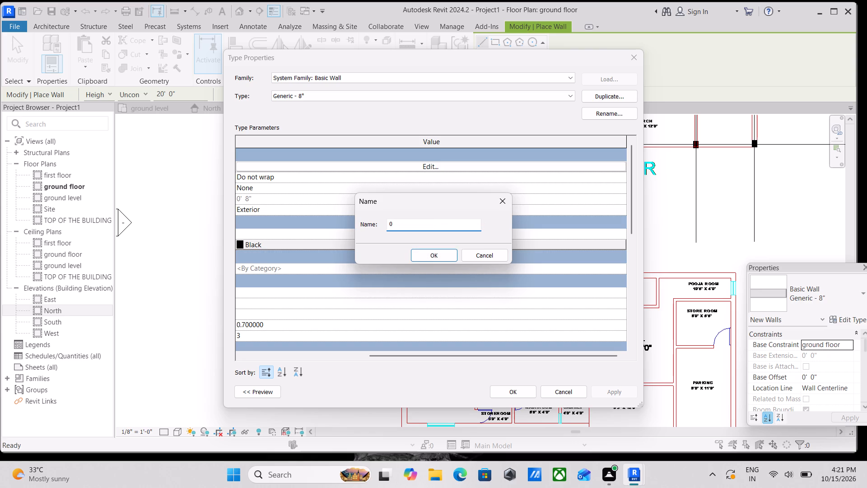
{"action": "key", "text": "BackSpace"}
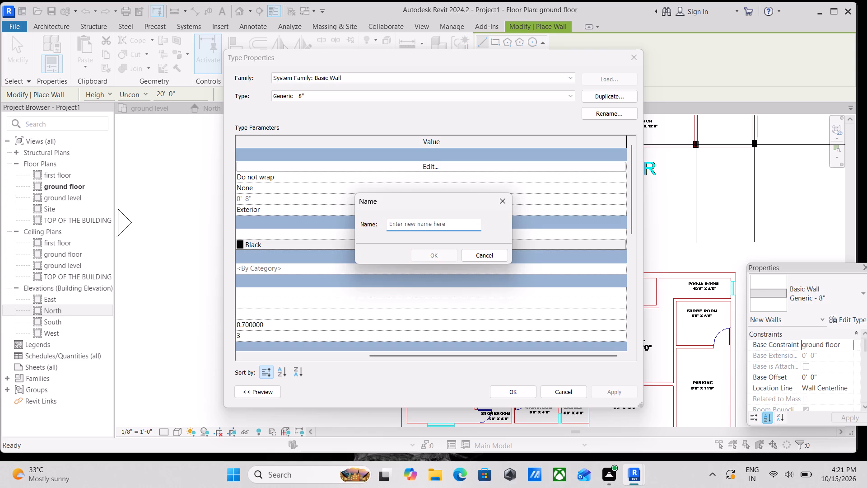
{"action": "type", "text": "OUTER WALL"}
{"action": "key", "text": "space"}
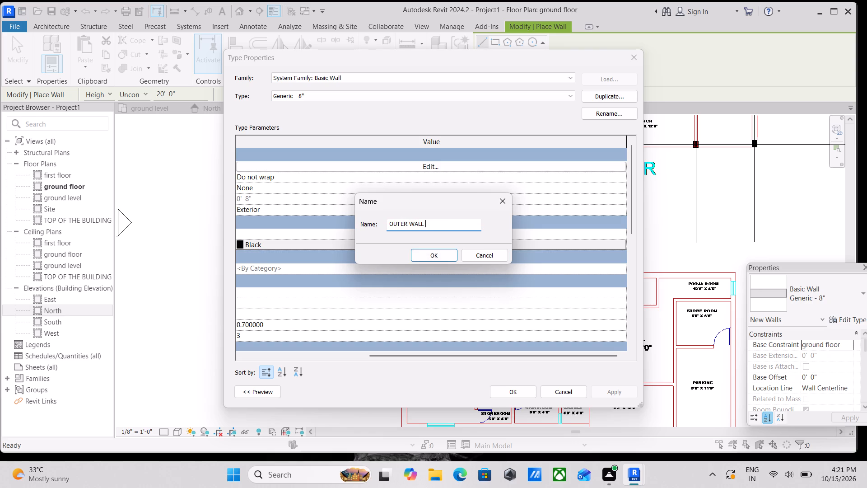
{"action": "key", "text": "9"}
{"action": "key", "text": "shift+quotedbl"}
{"action": "left_click", "coordinate": [441, 255]}
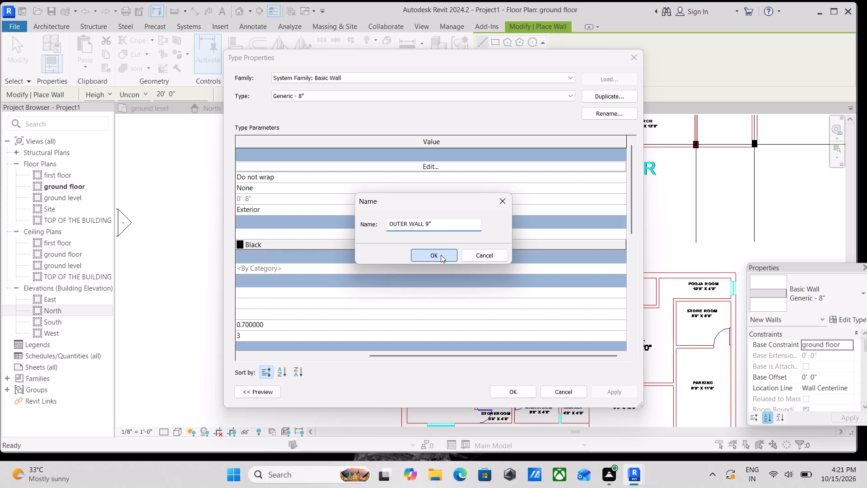
Edit the structure of the OUTER WALL 9" type and set its structure layer thickness to 9".
{"action": "left_click", "coordinate": [449, 166]}
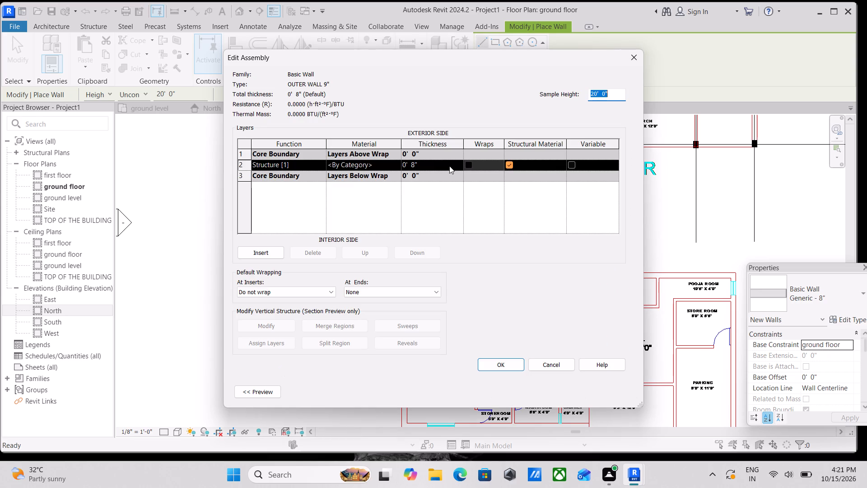
{"action": "left_click", "coordinate": [415, 164]}
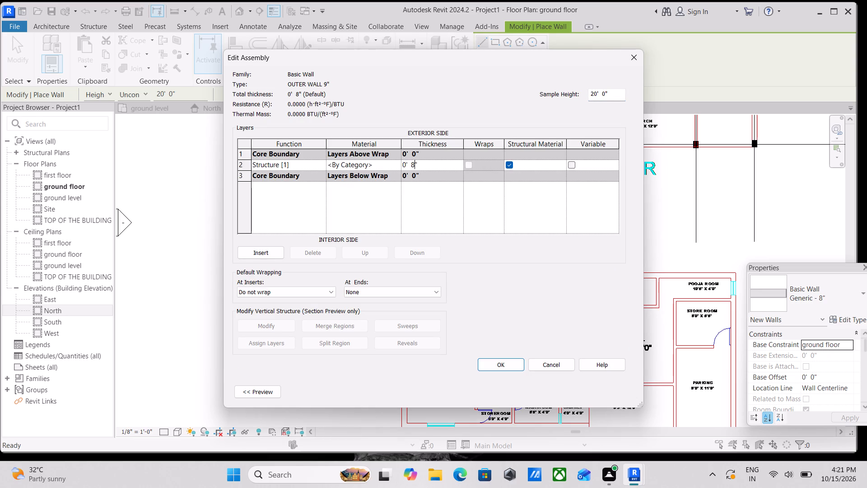
{"action": "left_click_drag", "start_coordinate": [423, 164], "coordinate": [384, 164]}
{"action": "key", "text": "9"}
{"action": "key", "text": "shift+quotedbl"}
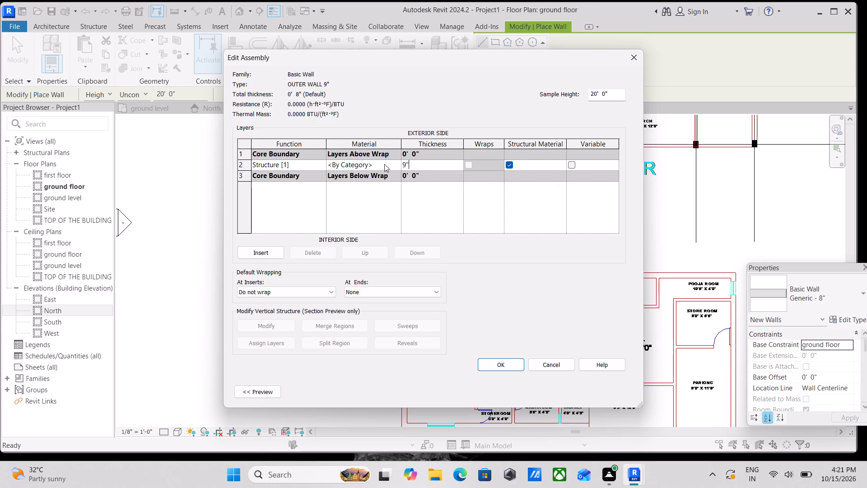
Create a new material for the wall's structure layer and name it WARM BEIGE COLOUR.
{"action": "left_click", "coordinate": [384, 164]}
{"action": "left_click", "coordinate": [396, 162]}
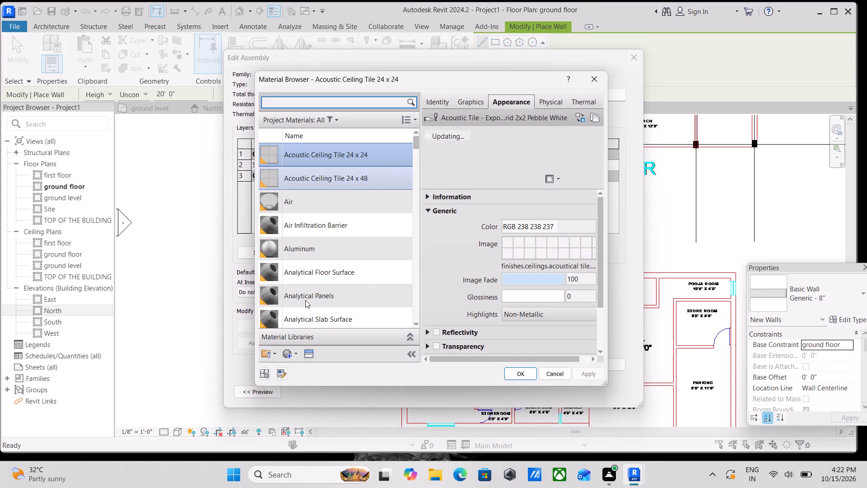
{"action": "scroll", "coordinate": [312, 305], "scroll_direction": "down", "scroll_amount": 3}
{"action": "scroll", "coordinate": [302, 254], "scroll_direction": "down", "scroll_amount": 1}
{"action": "scroll", "coordinate": [310, 314], "scroll_direction": "down", "scroll_amount": 1}
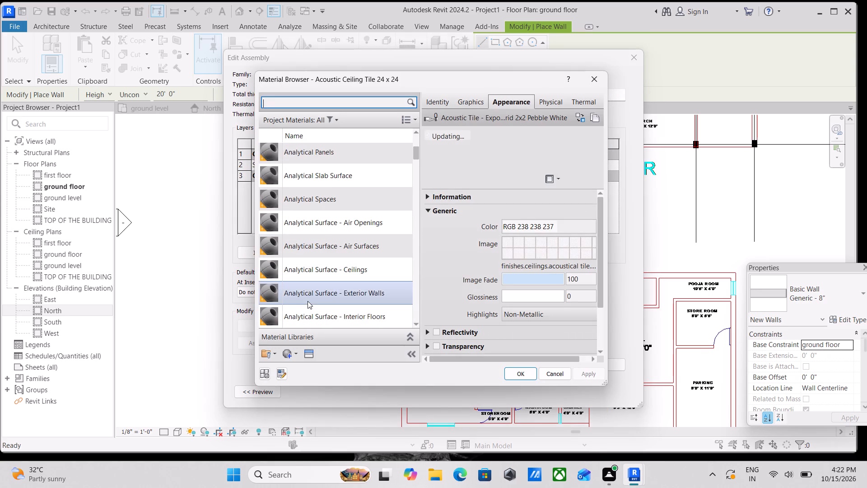
{"action": "scroll", "coordinate": [308, 301], "scroll_direction": "down", "scroll_amount": 3}
{"action": "scroll", "coordinate": [308, 305], "scroll_direction": "up", "scroll_amount": 4}
{"action": "scroll", "coordinate": [308, 305], "scroll_direction": "down", "scroll_amount": 8}
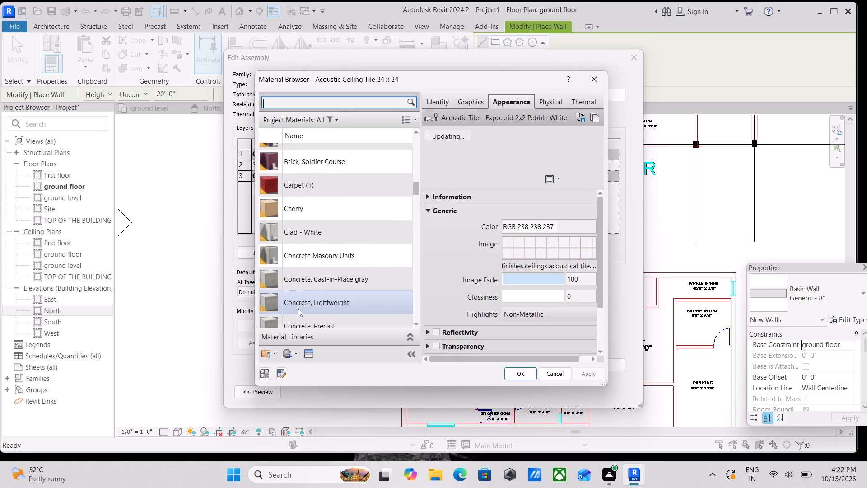
{"action": "scroll", "coordinate": [298, 309], "scroll_direction": "down", "scroll_amount": 3}
{"action": "scroll", "coordinate": [295, 310], "scroll_direction": "up", "scroll_amount": 3}
{"action": "scroll", "coordinate": [295, 310], "scroll_direction": "down", "scroll_amount": 5}
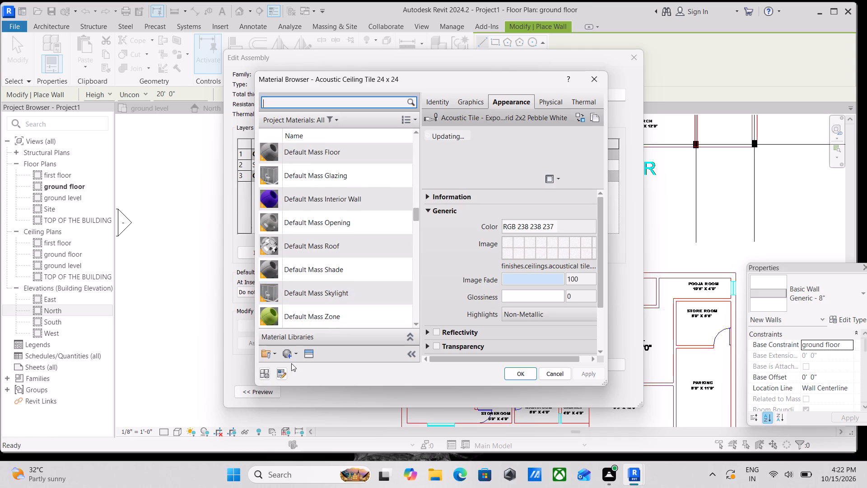
{"action": "left_click", "coordinate": [290, 352]}
{"action": "left_click", "coordinate": [293, 368]}
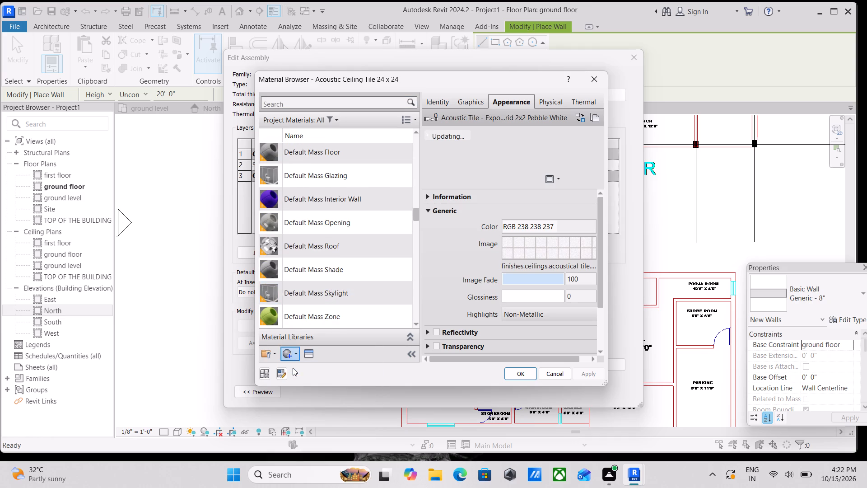
{"action": "right_click", "coordinate": [317, 222]}
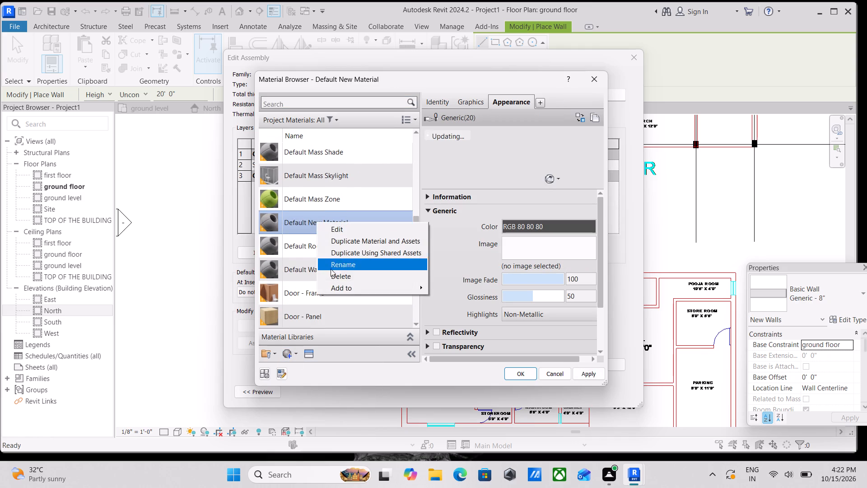
{"action": "left_click", "coordinate": [332, 269]}
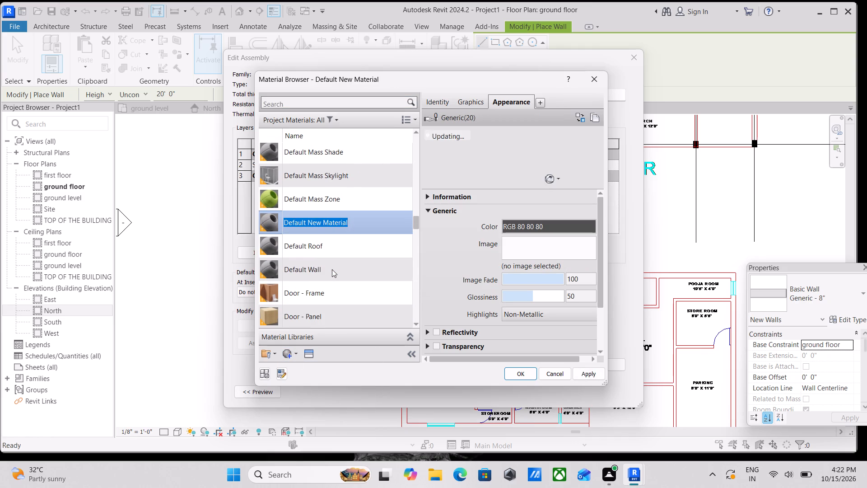
{"action": "key", "text": "BackSpace"}
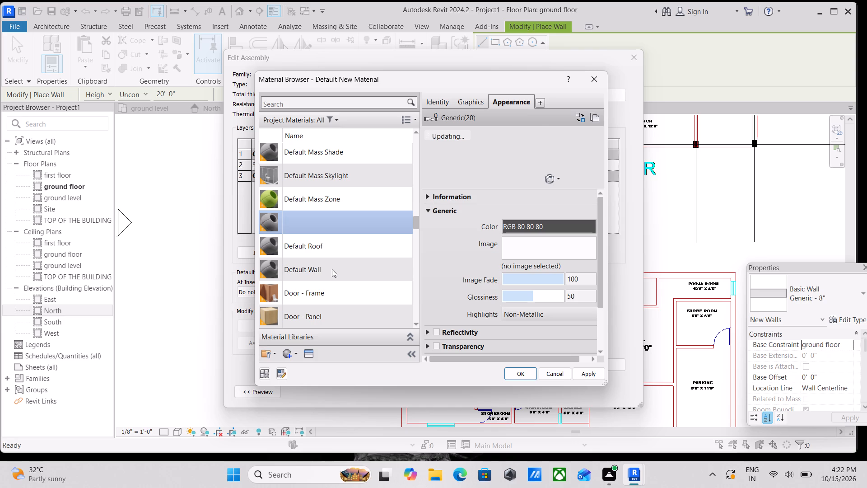
{"action": "type", "text": "WAR"}
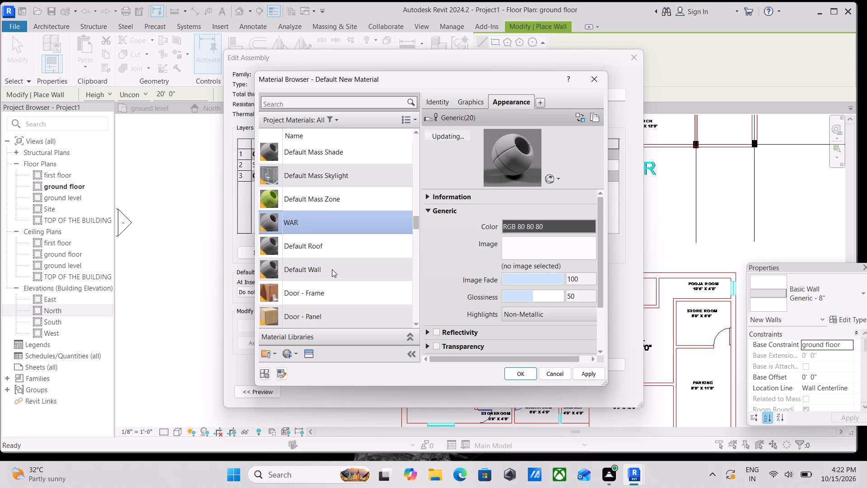
{"action": "type", "text": "M BEIGH"}
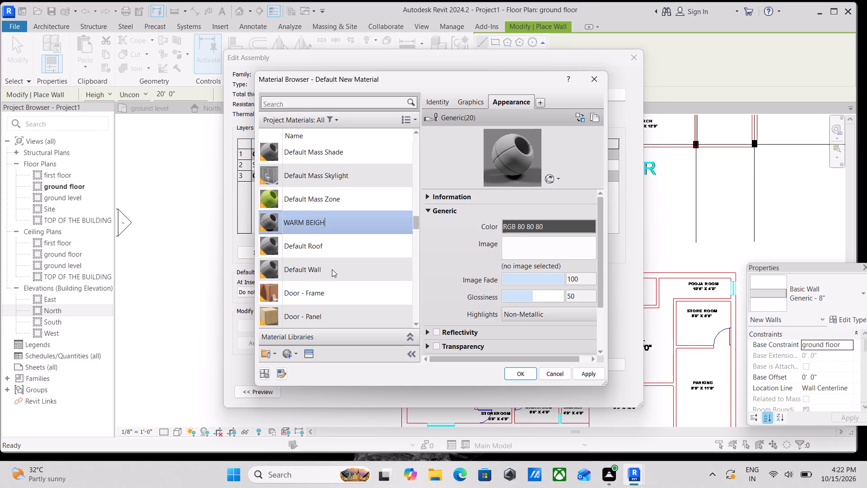
{"action": "key", "text": "BackSpace"}
{"action": "key", "text": "BackSpace"}
{"action": "type", "text": "GE"}
{"action": "key", "text": "space"}
{"action": "type", "text": "COLOUR"}
Set the WARM BEIGE COLOUR material's appearance colour to RGB 210 180 140.
{"action": "left_click", "coordinate": [520, 228]}
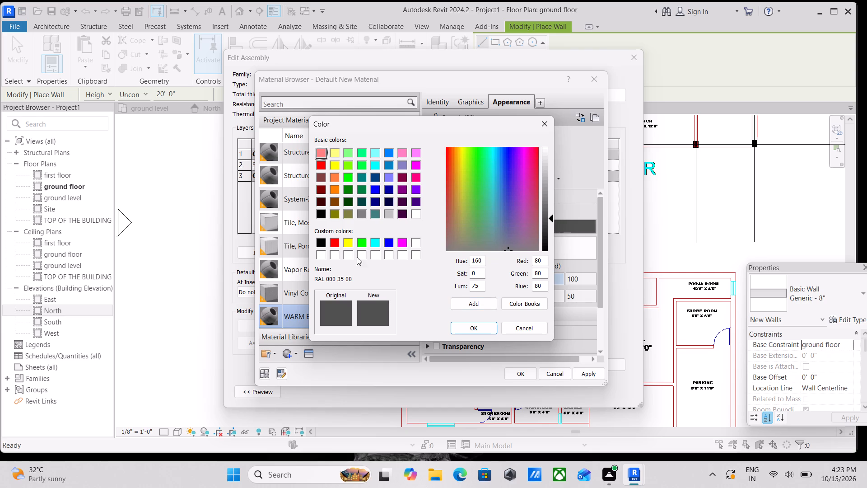
{"action": "left_click", "coordinate": [319, 252]}
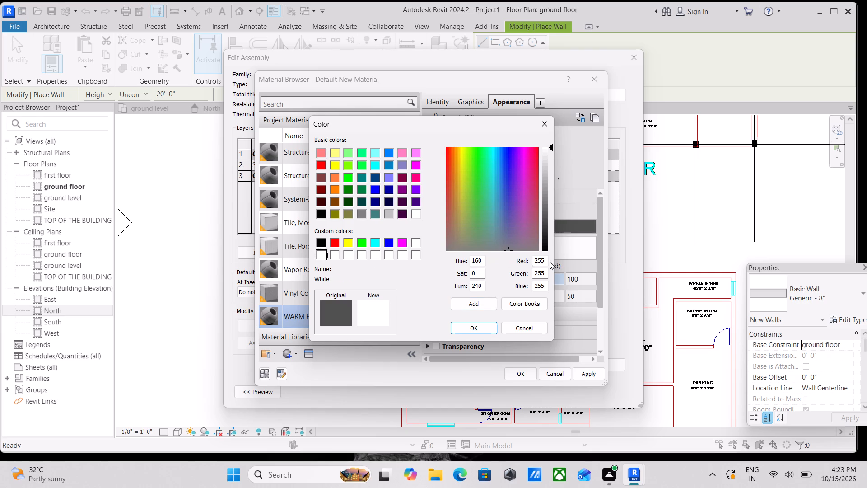
{"action": "left_click", "coordinate": [548, 256]}
{"action": "left_click_drag", "start_coordinate": [546, 258], "coordinate": [503, 262]}
{"action": "type", "text": "210"}
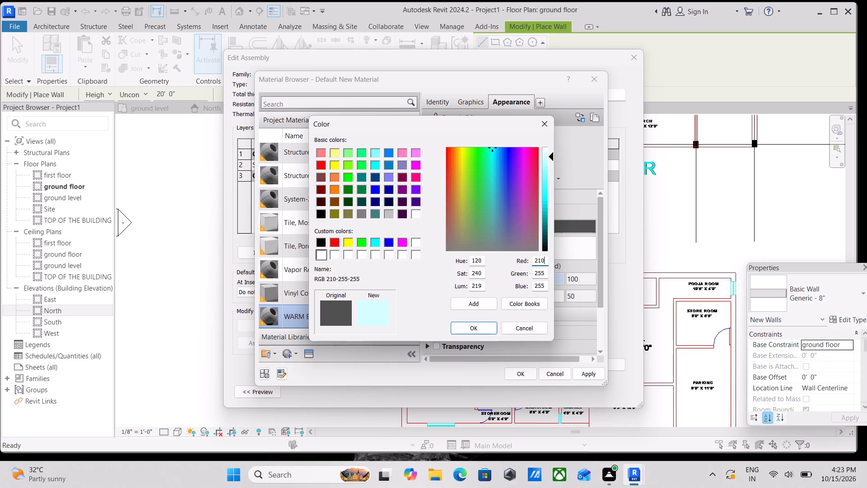
{"action": "left_click", "coordinate": [542, 273]}
{"action": "left_click_drag", "start_coordinate": [543, 273], "coordinate": [513, 275]}
{"action": "type", "text": "180"}
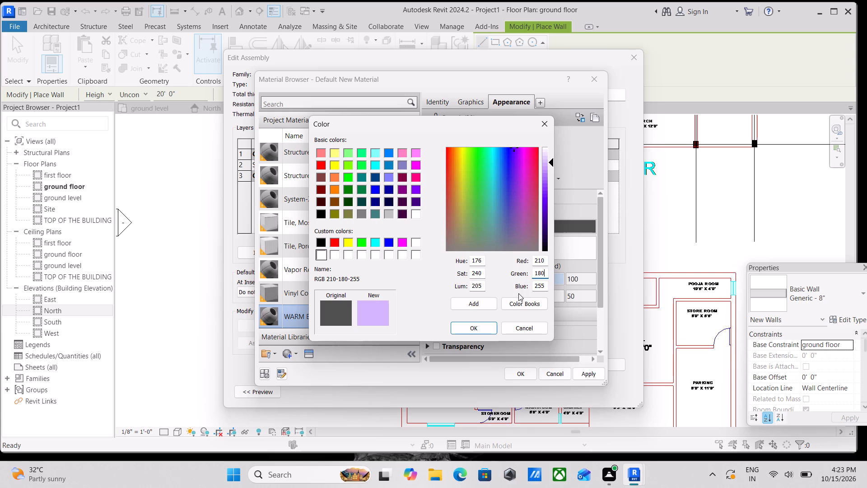
{"action": "left_click_drag", "start_coordinate": [543, 287], "coordinate": [513, 287]}
{"action": "type", "text": "140"}
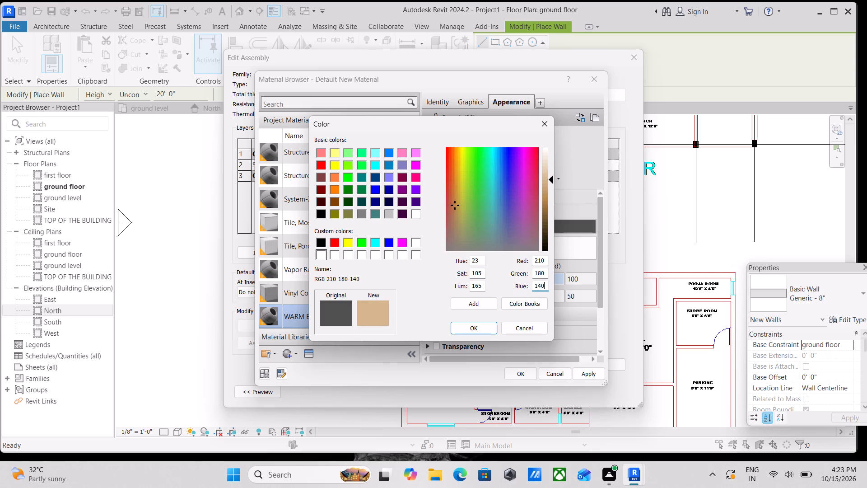
{"action": "left_click", "coordinate": [472, 326]}
{"action": "left_click", "coordinate": [471, 327]}
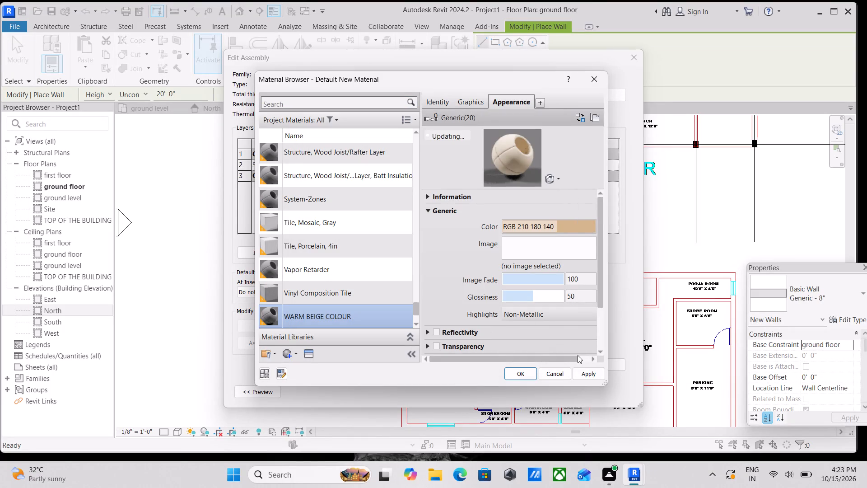
Assign WARM BEIGE COLOUR to the structure layer and apply the finished OUTER WALL 9" type settings.
{"action": "left_click", "coordinate": [587, 376]}
{"action": "left_click", "coordinate": [516, 375]}
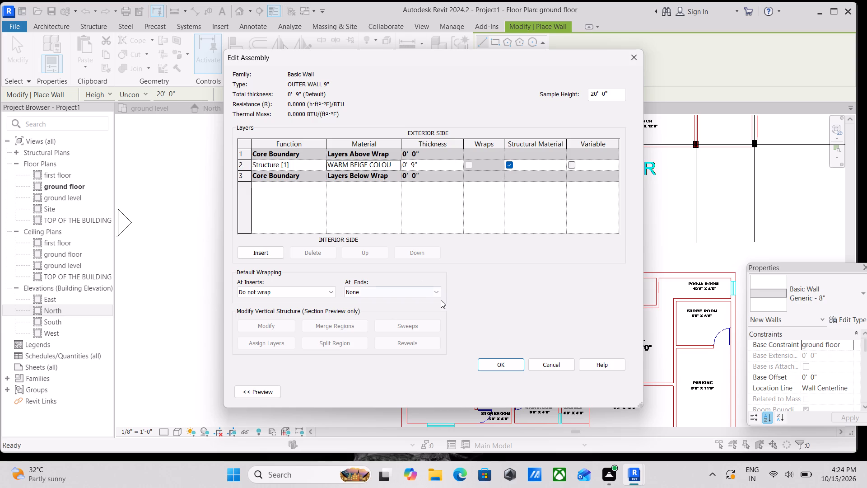
{"action": "left_click", "coordinate": [502, 366]}
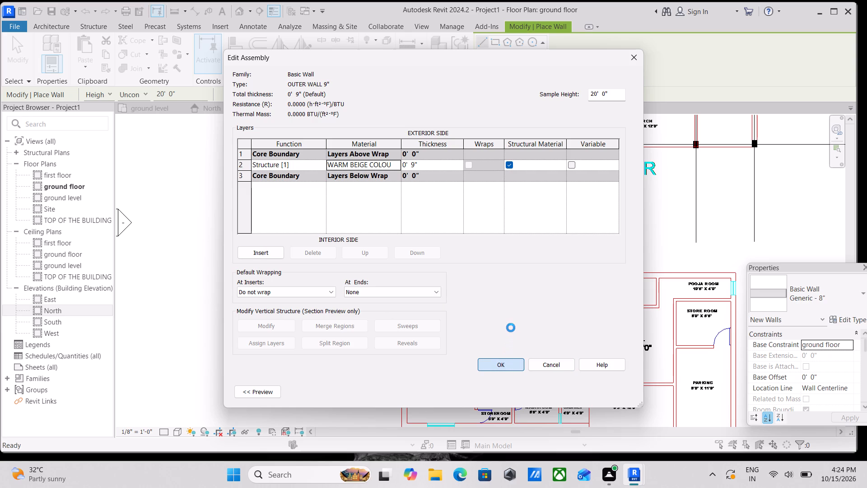
{"action": "left_click", "coordinate": [602, 393]}
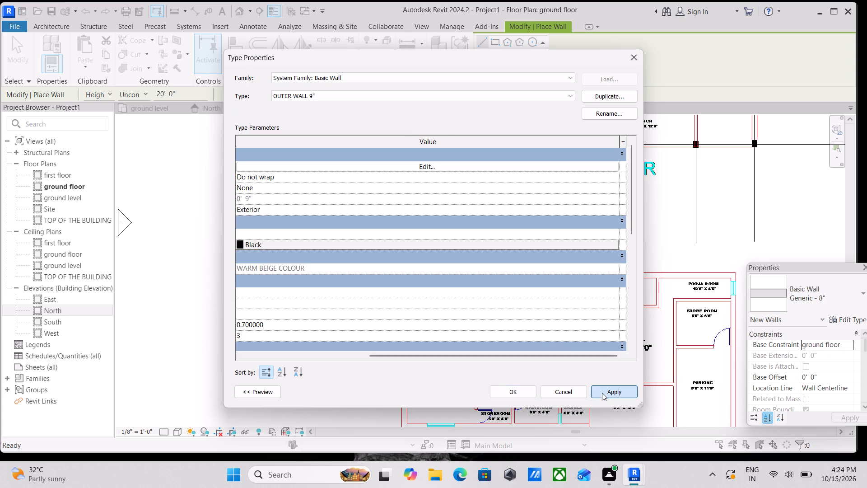
{"action": "left_click", "coordinate": [509, 394]}
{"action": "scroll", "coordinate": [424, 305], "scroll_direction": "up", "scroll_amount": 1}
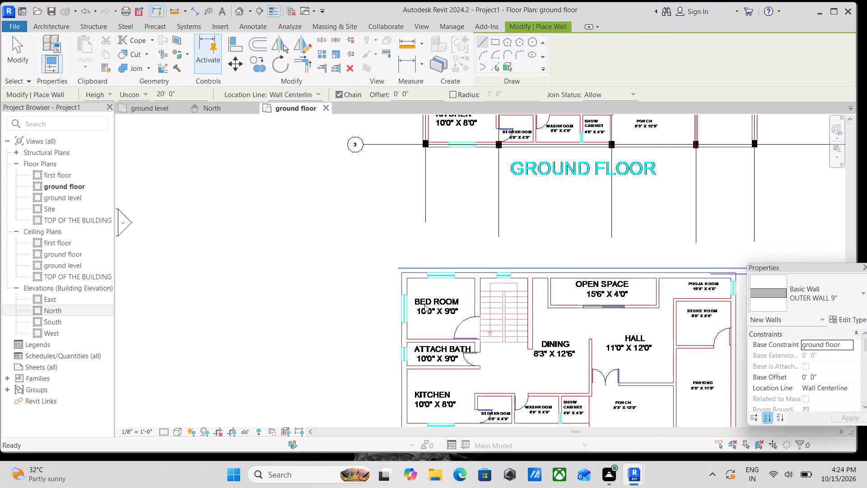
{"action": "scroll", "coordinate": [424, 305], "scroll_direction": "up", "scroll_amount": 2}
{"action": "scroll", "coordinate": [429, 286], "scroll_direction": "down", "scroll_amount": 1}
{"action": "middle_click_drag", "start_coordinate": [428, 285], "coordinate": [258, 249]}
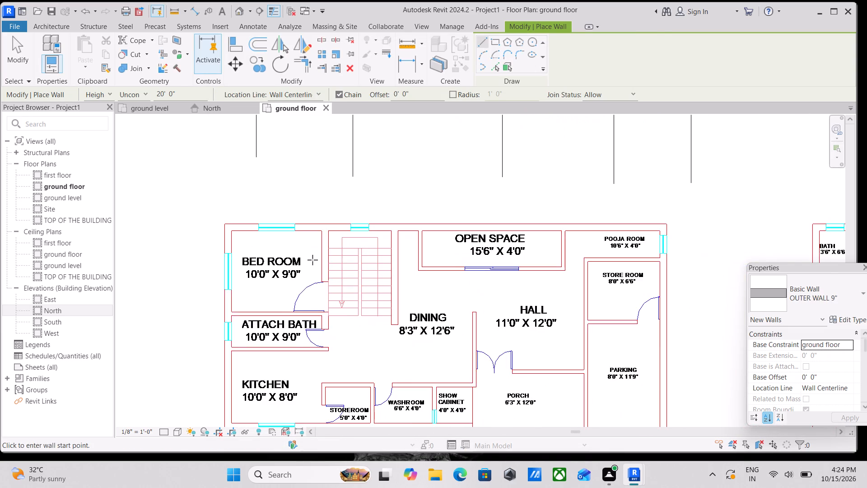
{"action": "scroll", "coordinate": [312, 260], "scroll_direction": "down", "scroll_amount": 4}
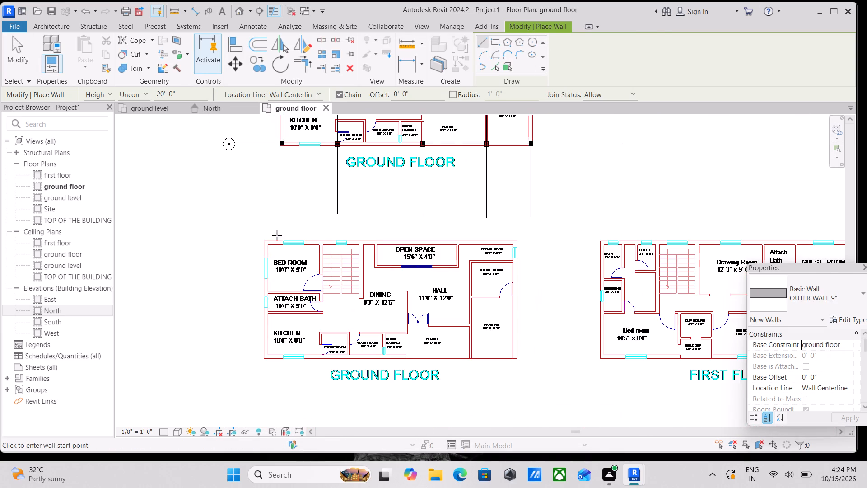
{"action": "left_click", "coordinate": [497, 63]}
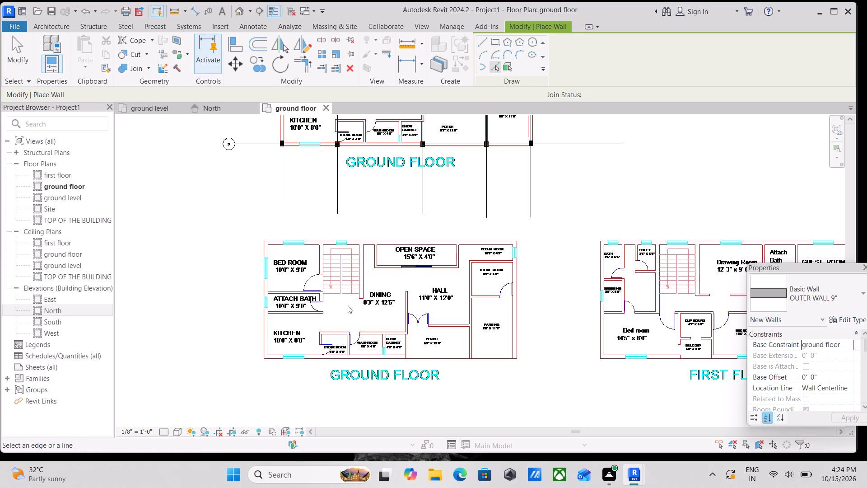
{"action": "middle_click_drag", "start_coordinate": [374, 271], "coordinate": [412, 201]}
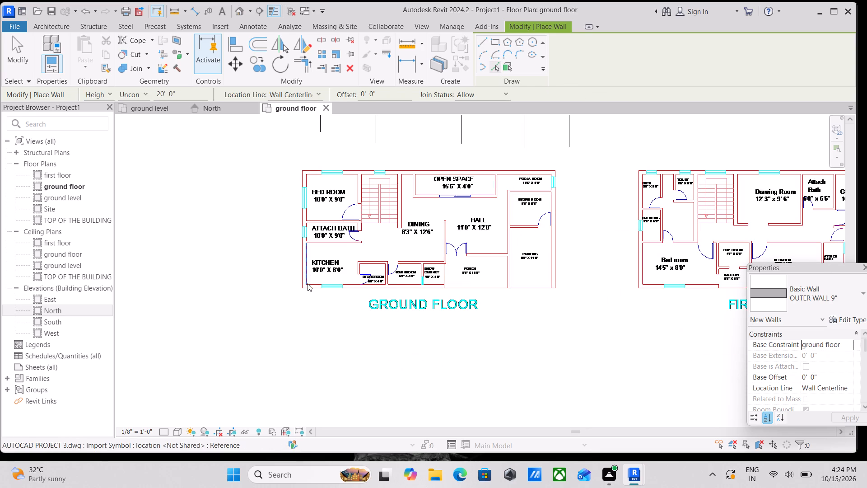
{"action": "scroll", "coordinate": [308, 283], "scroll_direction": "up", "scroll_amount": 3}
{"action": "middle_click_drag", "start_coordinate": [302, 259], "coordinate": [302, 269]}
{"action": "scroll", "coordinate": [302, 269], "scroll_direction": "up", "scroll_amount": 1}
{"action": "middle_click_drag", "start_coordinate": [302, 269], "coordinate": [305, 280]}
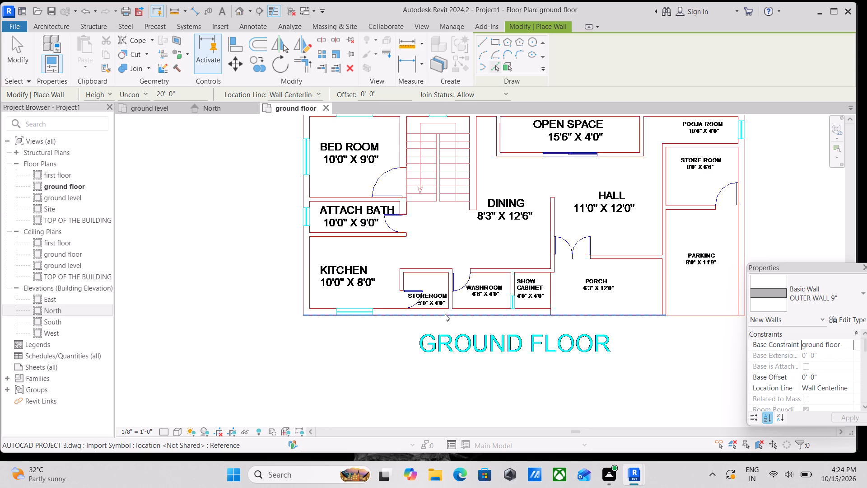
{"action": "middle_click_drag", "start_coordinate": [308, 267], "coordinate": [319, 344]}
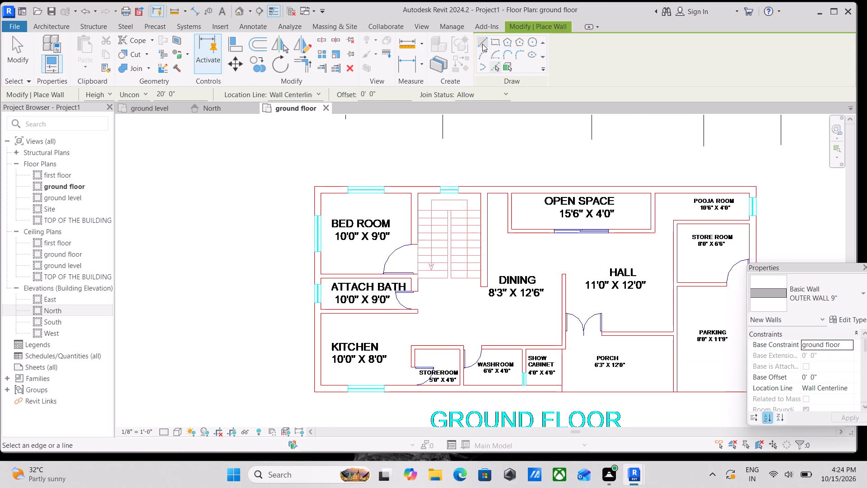
Configure straight wall placement with height up to first floor and location line Finish Face: Interior.
{"action": "left_click", "coordinate": [482, 44]}
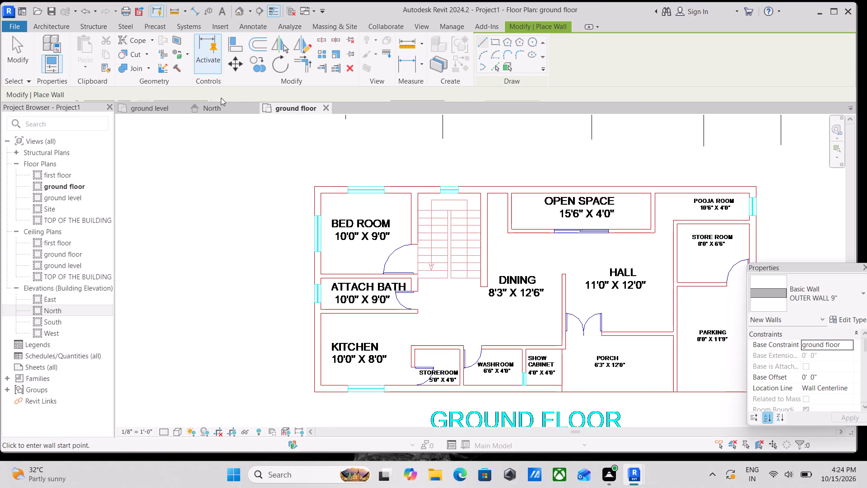
{"action": "left_click", "coordinate": [146, 93]}
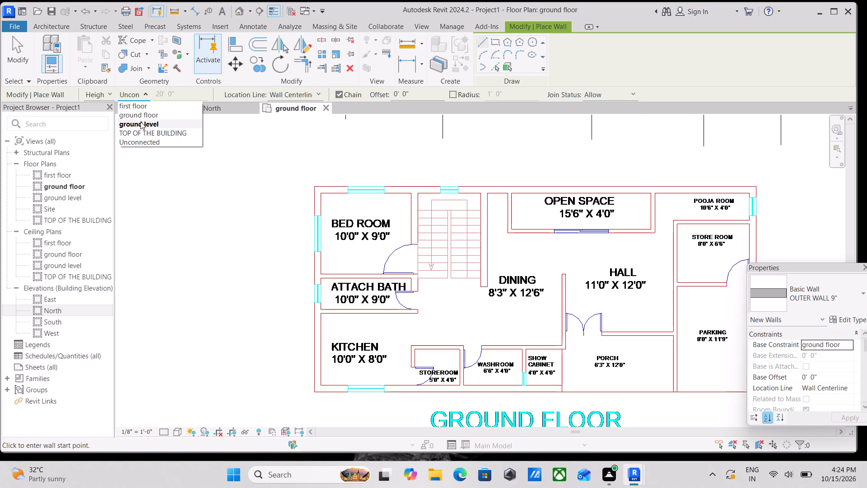
{"action": "left_click", "coordinate": [141, 108]}
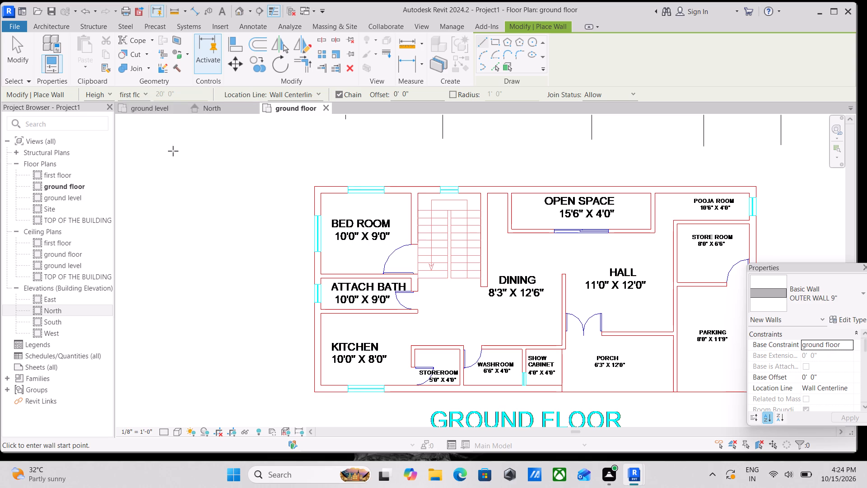
{"action": "scroll", "coordinate": [313, 187], "scroll_direction": "up", "scroll_amount": 2}
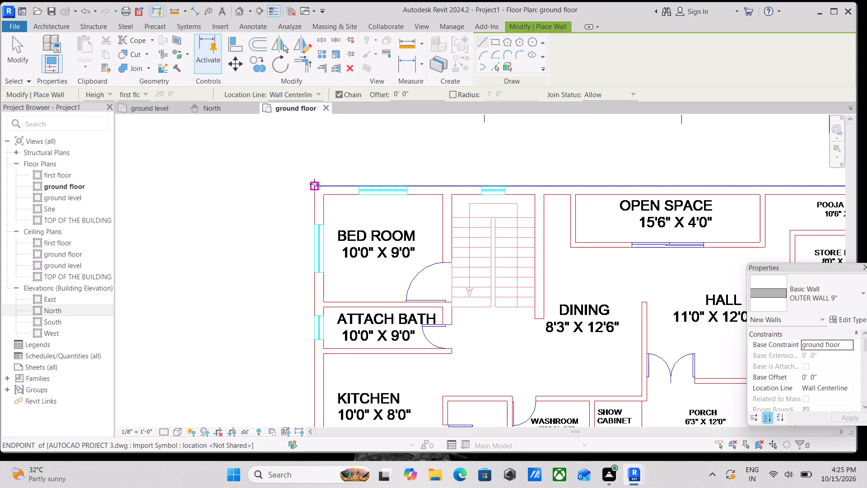
{"action": "left_click", "coordinate": [321, 92]}
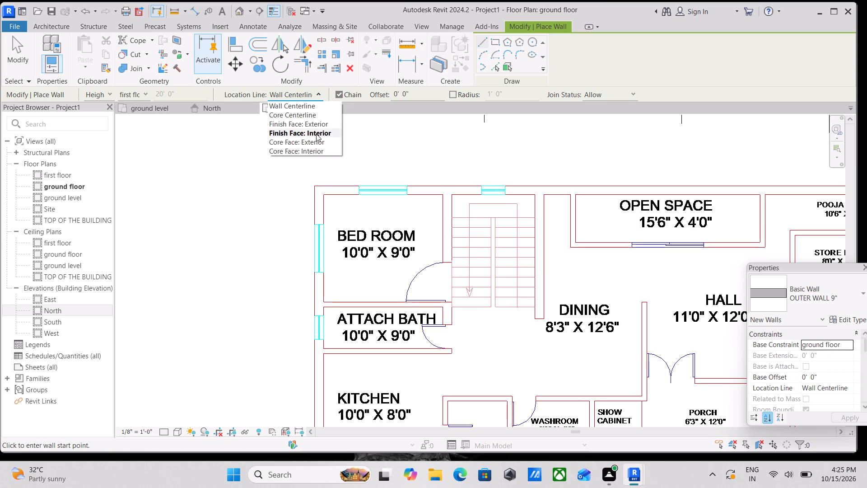
{"action": "left_click", "coordinate": [316, 134]}
Draw OUTER WALL 9" from the bedroom's outer corner down past the kitchen, and along the storeroom side to the start of the porch.
{"action": "left_click", "coordinate": [315, 185]}
{"action": "middle_click_drag", "start_coordinate": [307, 262], "coordinate": [336, 101]}
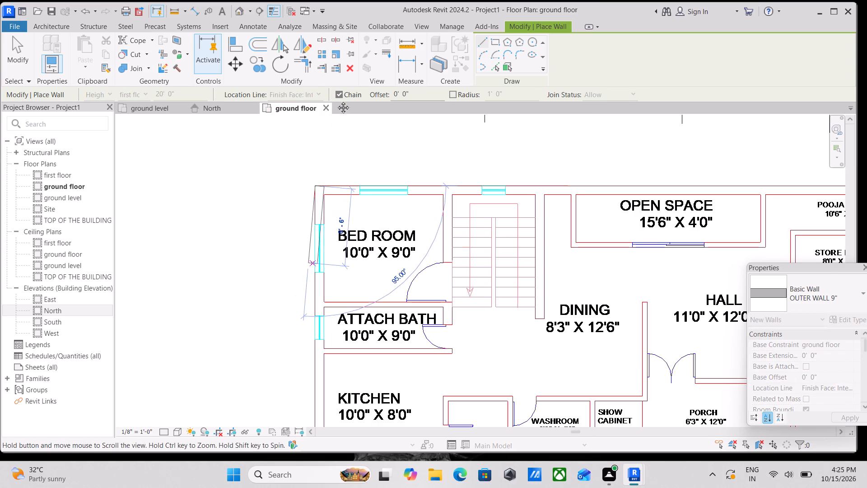
{"action": "middle_click_drag", "start_coordinate": [336, 101], "coordinate": [339, 90]}
{"action": "middle_click_drag", "start_coordinate": [343, 205], "coordinate": [346, 144]}
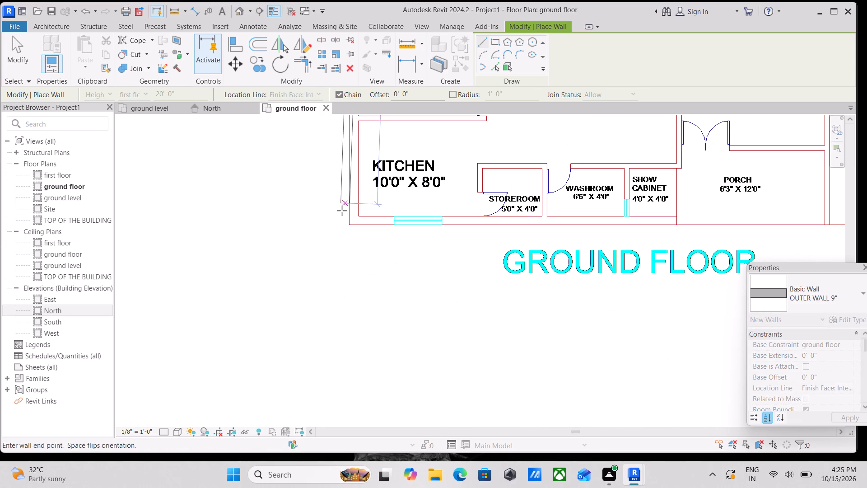
{"action": "left_click", "coordinate": [350, 223]}
{"action": "middle_click_drag", "start_coordinate": [432, 231], "coordinate": [270, 230]}
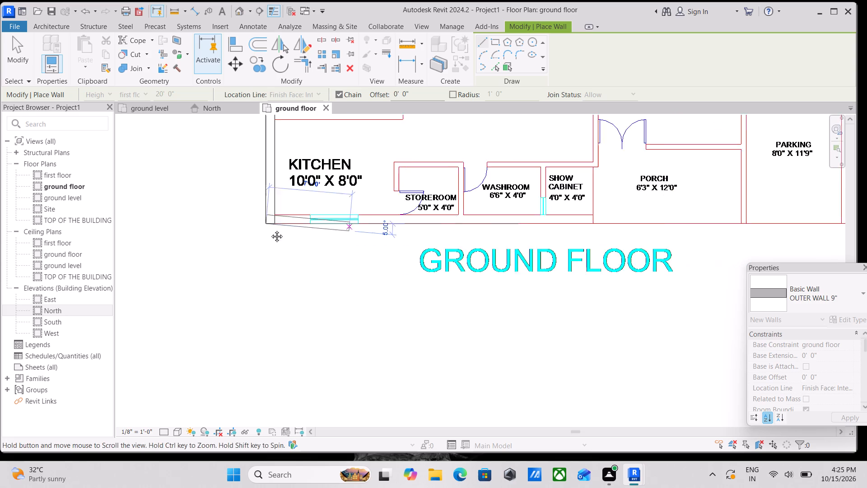
{"action": "middle_click_drag", "start_coordinate": [270, 230], "coordinate": [240, 230]}
{"action": "middle_click_drag", "start_coordinate": [446, 228], "coordinate": [391, 229]}
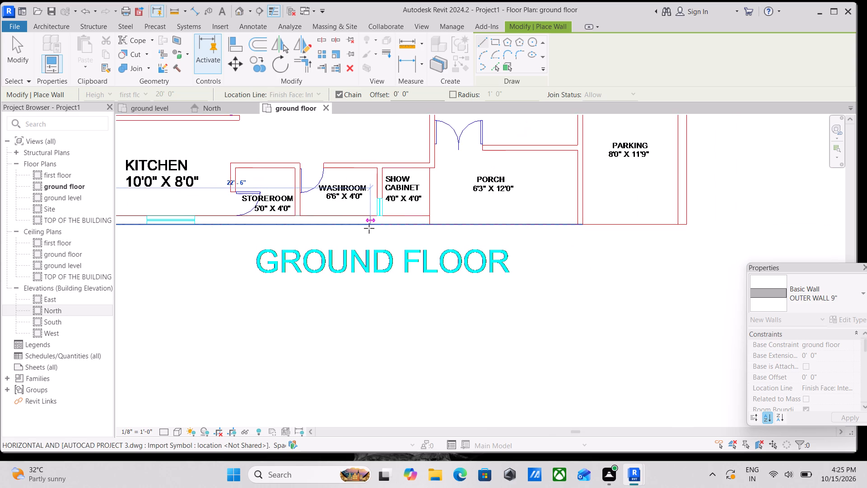
{"action": "left_click", "coordinate": [428, 227]}
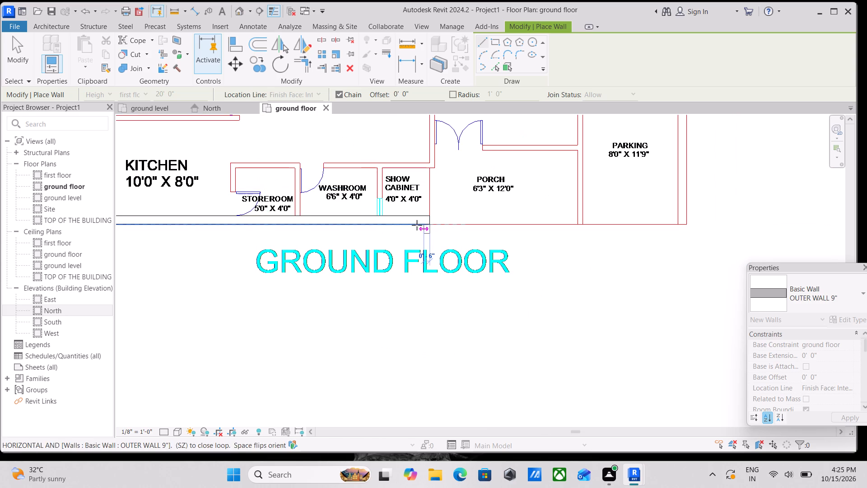
{"action": "key", "text": "Escape"}
Draw the OUTER WALL 9" along the parking and store room side up to the pooja room's inner corner, about 22' long and flipped outward.
{"action": "scroll", "coordinate": [265, 184], "scroll_direction": "down", "scroll_amount": 2}
{"action": "middle_click_drag", "start_coordinate": [265, 184], "coordinate": [273, 258]}
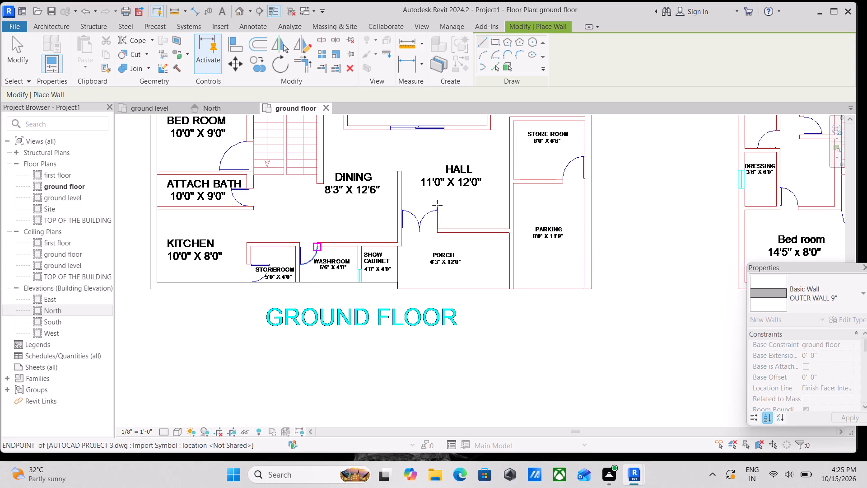
{"action": "scroll", "coordinate": [463, 186], "scroll_direction": "down", "scroll_amount": 1}
{"action": "middle_click_drag", "start_coordinate": [463, 186], "coordinate": [430, 275]}
{"action": "scroll", "coordinate": [524, 345], "scroll_direction": "up", "scroll_amount": 1}
{"action": "middle_click_drag", "start_coordinate": [524, 345], "coordinate": [524, 343]}
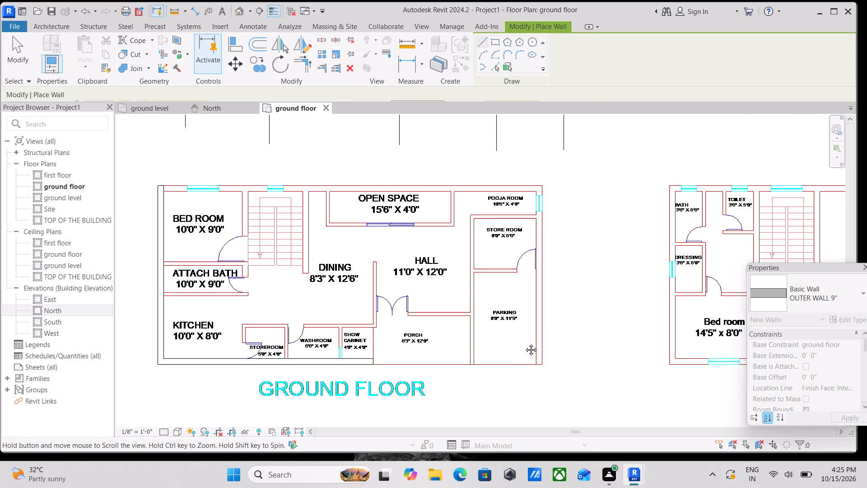
{"action": "middle_click_drag", "start_coordinate": [524, 343], "coordinate": [523, 291]}
{"action": "scroll", "coordinate": [536, 318], "scroll_direction": "up", "scroll_amount": 2}
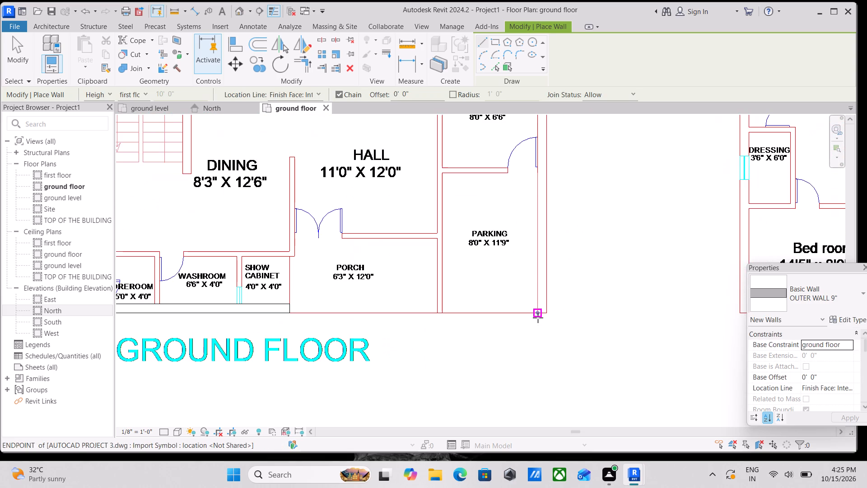
{"action": "left_click", "coordinate": [538, 318]}
{"action": "middle_click_drag", "start_coordinate": [551, 194], "coordinate": [523, 286]}
{"action": "key", "text": "space"}
{"action": "middle_click_drag", "start_coordinate": [515, 245], "coordinate": [496, 309]}
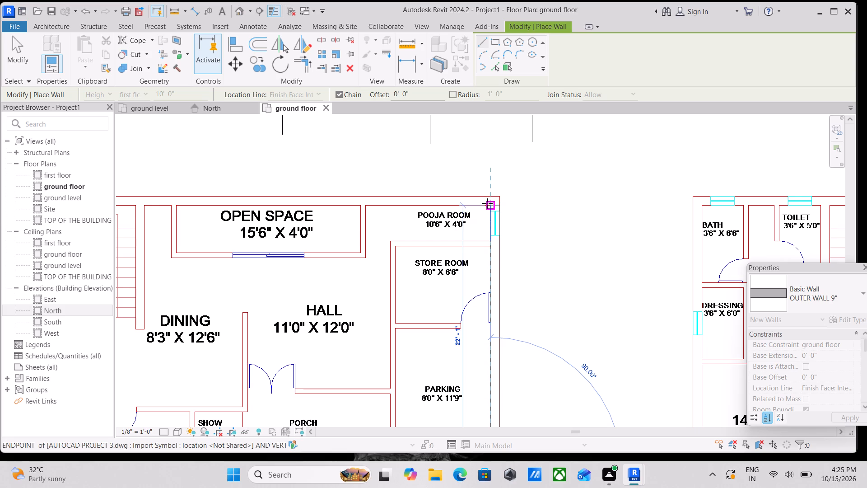
{"action": "left_click", "coordinate": [490, 206]}
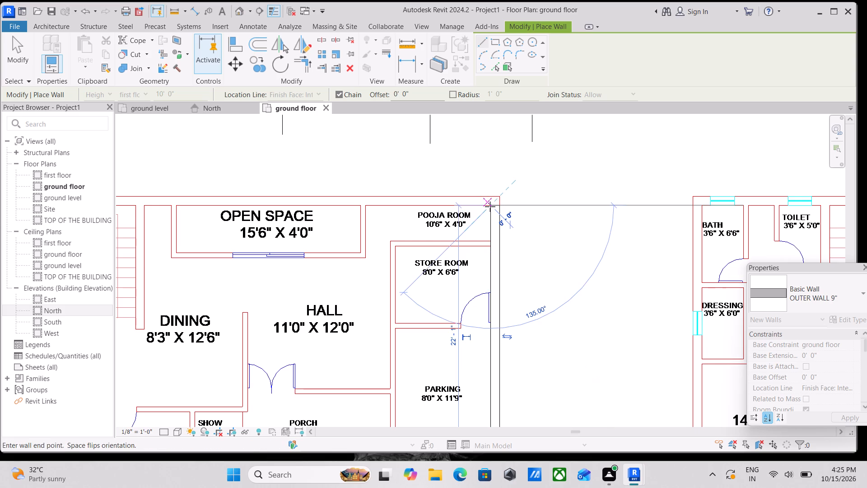
{"action": "key", "text": "grave"}
{"action": "key", "text": "grave"}
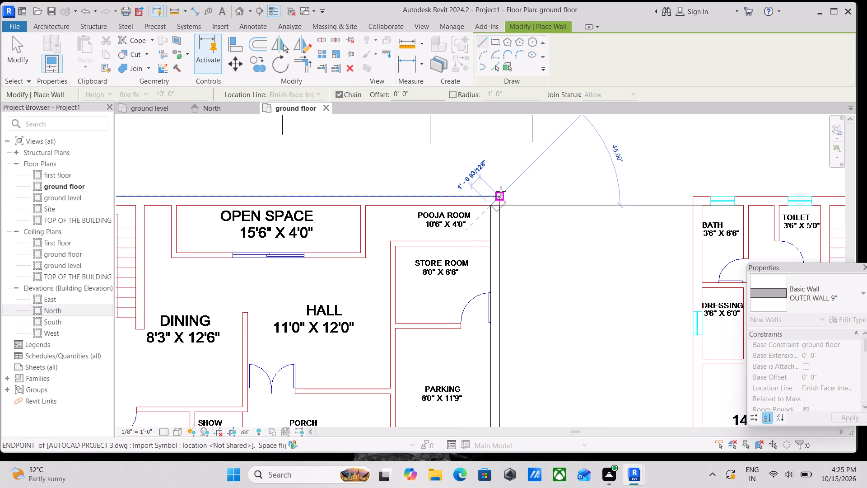
{"action": "key", "text": "Escape"}
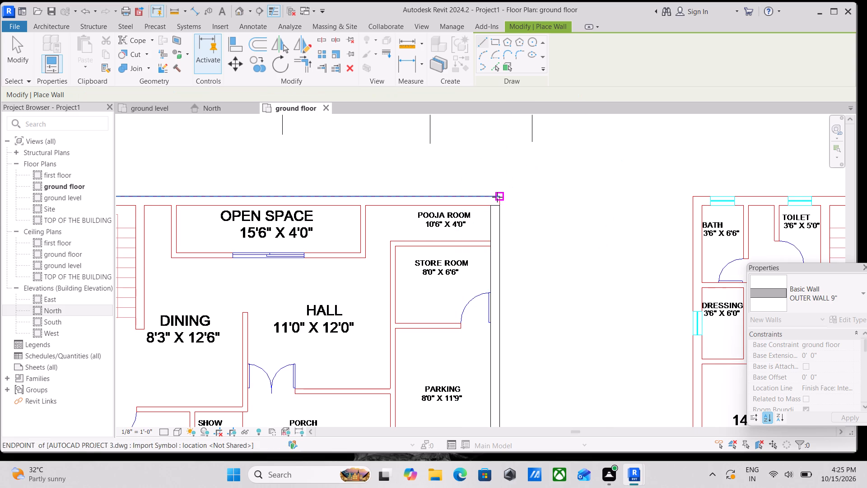
Draw the OUTER WALL 9" along the pooja room's outer edge, from the building corner to the near side of the open space.
{"action": "left_click", "coordinate": [497, 195]}
{"action": "middle_click_drag", "start_coordinate": [401, 192], "coordinate": [668, 222]}
{"action": "scroll", "coordinate": [621, 232], "scroll_direction": "up", "scroll_amount": 2}
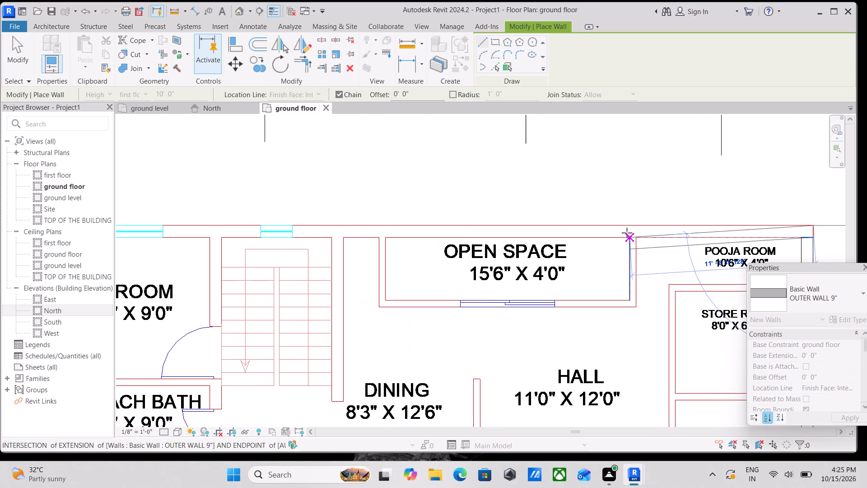
{"action": "scroll", "coordinate": [618, 222], "scroll_direction": "up", "scroll_amount": 3}
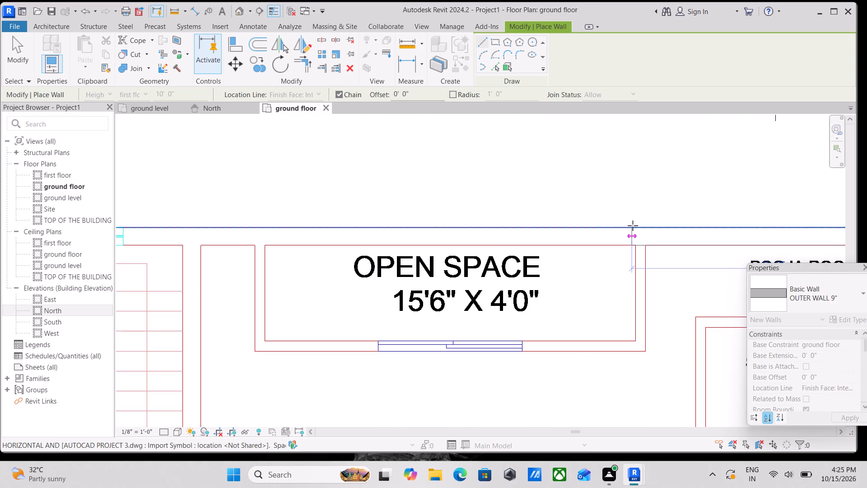
{"action": "left_click", "coordinate": [635, 228]}
{"action": "key", "text": "Escape"}
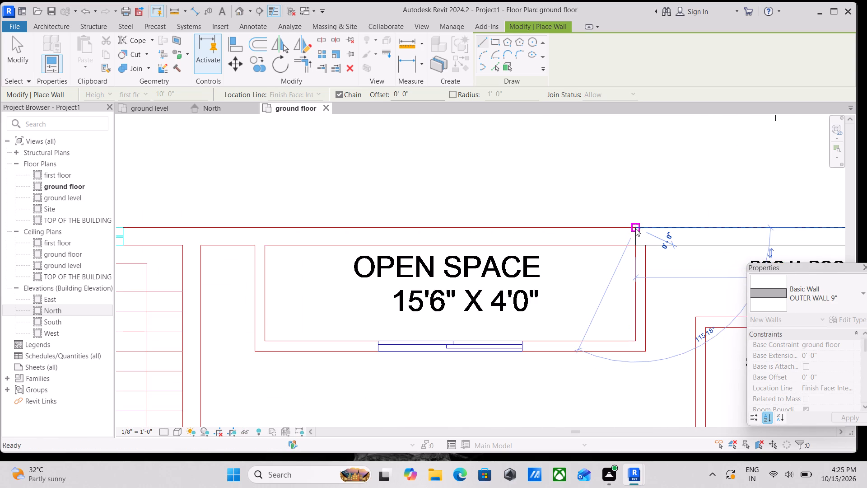
Draw the OUTER WALL 9" along the bedroom and staircase up to the open space, about 20'-9" long, flipped inward onto the plan lines.
{"action": "scroll", "coordinate": [635, 228], "scroll_direction": "down", "scroll_amount": 3}
{"action": "scroll", "coordinate": [423, 260], "scroll_direction": "down", "scroll_amount": 2}
{"action": "scroll", "coordinate": [296, 235], "scroll_direction": "down", "scroll_amount": 1}
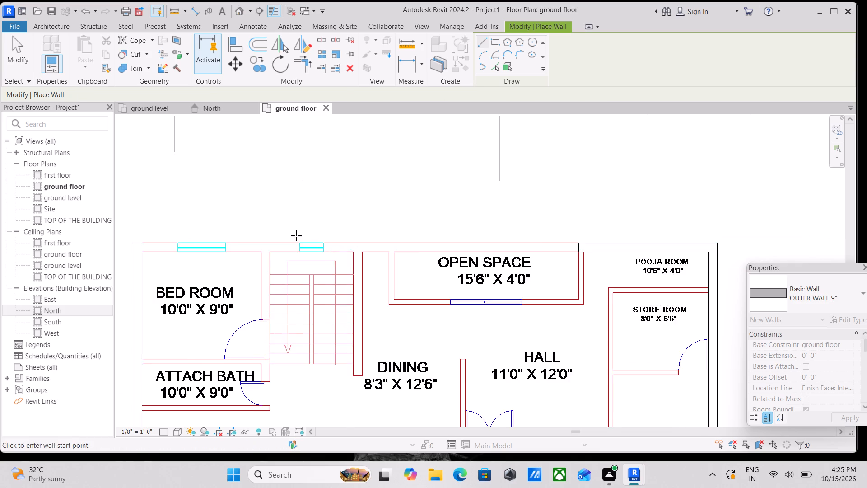
{"action": "scroll", "coordinate": [355, 259], "scroll_direction": "up", "scroll_amount": 1}
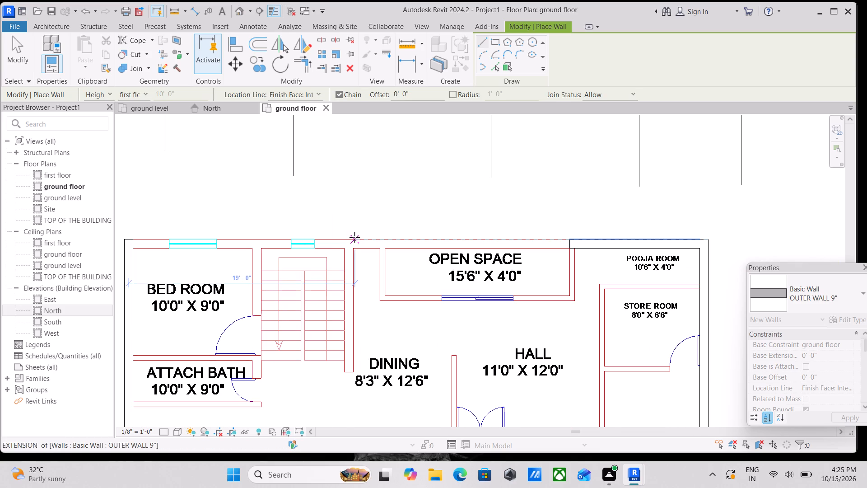
{"action": "middle_click_drag", "start_coordinate": [326, 245], "coordinate": [455, 227]}
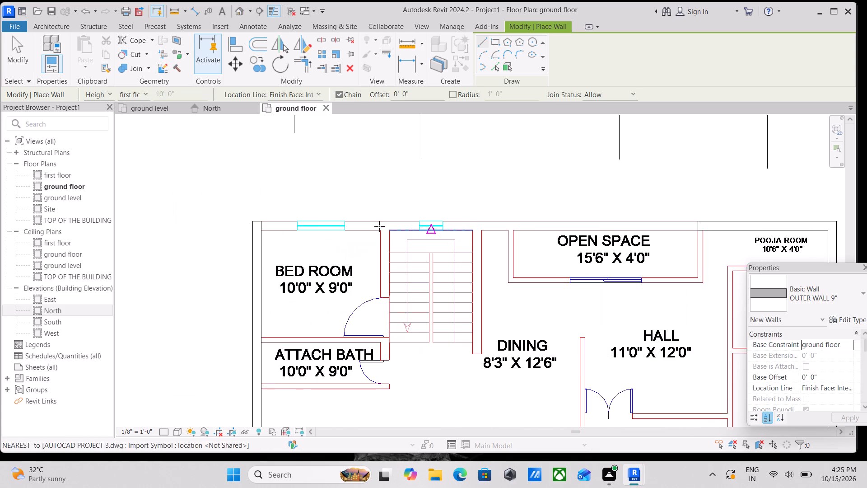
{"action": "left_click", "coordinate": [264, 221]}
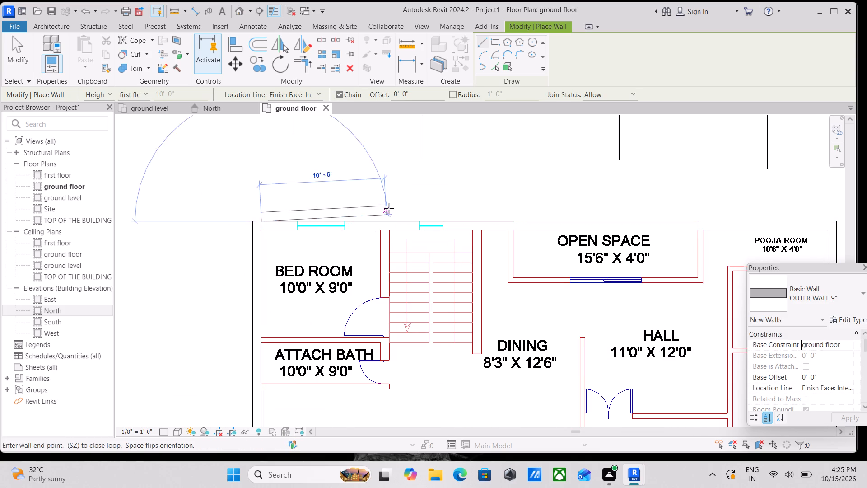
{"action": "key", "text": "space"}
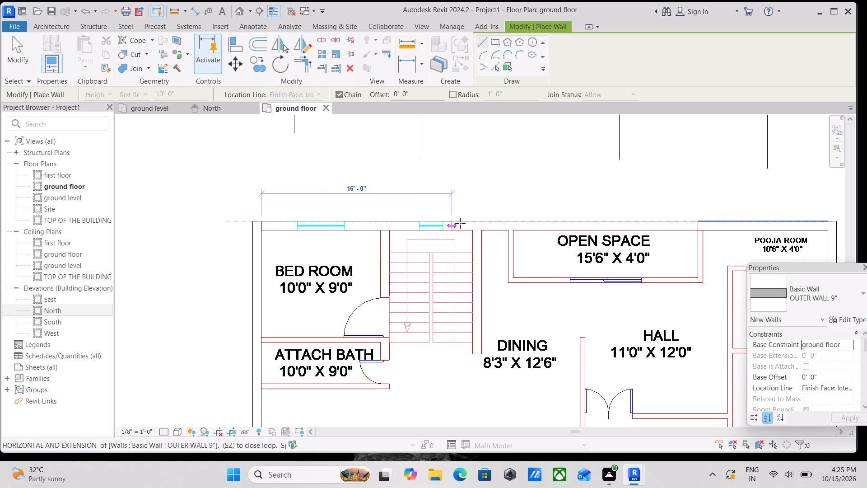
{"action": "scroll", "coordinate": [465, 225], "scroll_direction": "up", "scroll_amount": 3}
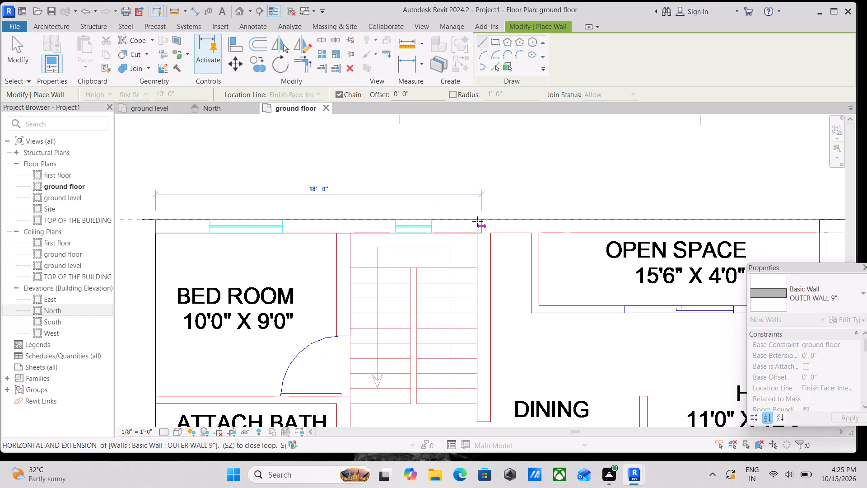
{"action": "scroll", "coordinate": [477, 221], "scroll_direction": "up", "scroll_amount": 3}
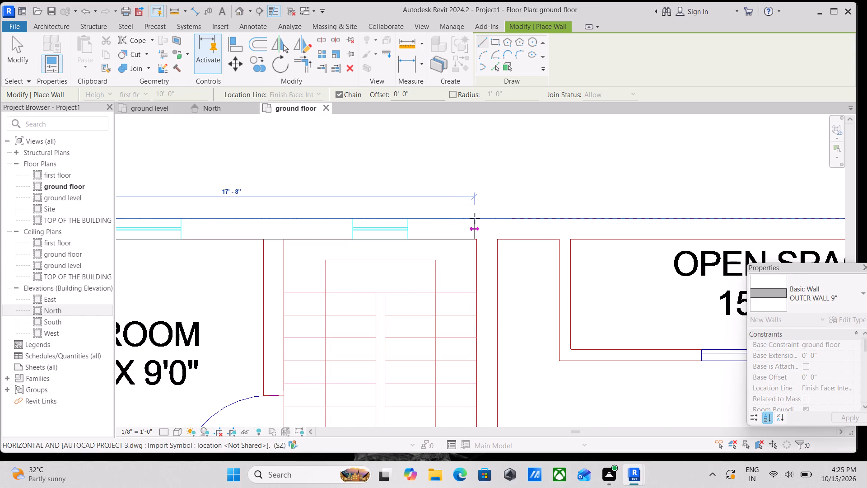
{"action": "left_click", "coordinate": [559, 220]}
{"action": "key", "text": "Escape"}
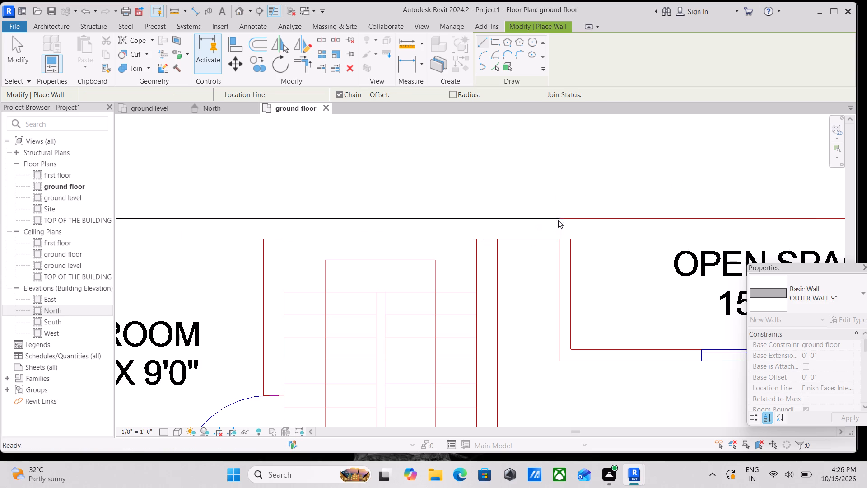
Examine the ground floor plan for the outer walls drawn and the inner walls still missing around the staircase, dining, kitchen and hall.
{"action": "scroll", "coordinate": [558, 220], "scroll_direction": "down", "scroll_amount": 4}
{"action": "middle_click_drag", "start_coordinate": [572, 219], "coordinate": [368, 208]}
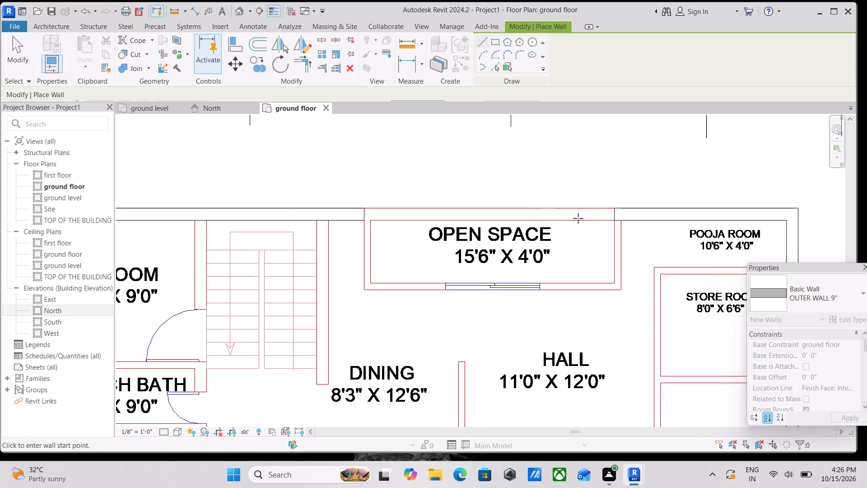
{"action": "key", "text": "Escape"}
{"action": "scroll", "coordinate": [385, 243], "scroll_direction": "down", "scroll_amount": 2}
{"action": "middle_click_drag", "start_coordinate": [386, 243], "coordinate": [431, 196]}
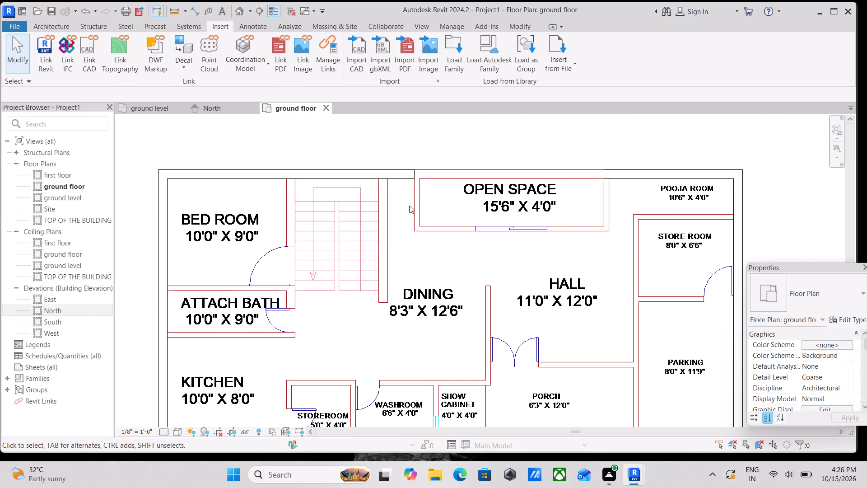
{"action": "scroll", "coordinate": [373, 211], "scroll_direction": "up", "scroll_amount": 2}
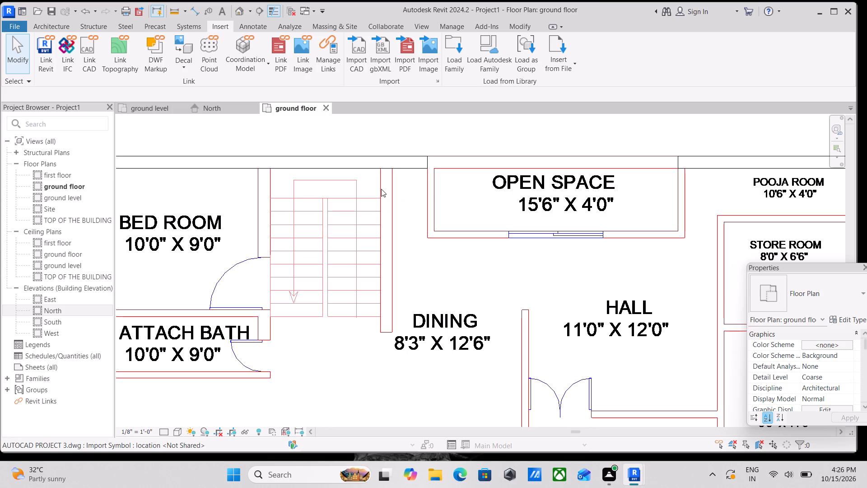
{"action": "scroll", "coordinate": [384, 212], "scroll_direction": "down", "scroll_amount": 2}
{"action": "scroll", "coordinate": [427, 231], "scroll_direction": "down", "scroll_amount": 2}
{"action": "middle_click_drag", "start_coordinate": [423, 221], "coordinate": [424, 160]}
{"action": "scroll", "coordinate": [359, 267], "scroll_direction": "down", "scroll_amount": 4}
{"action": "scroll", "coordinate": [340, 272], "scroll_direction": "up", "scroll_amount": 5}
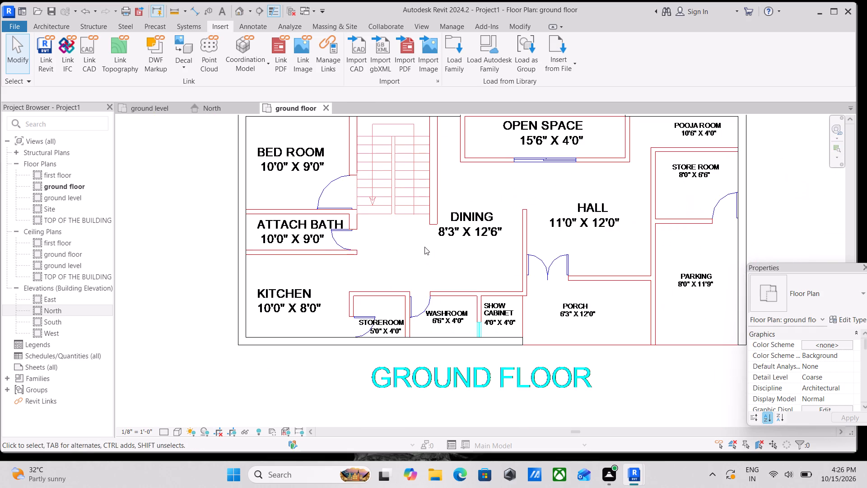
{"action": "middle_click_drag", "start_coordinate": [424, 246], "coordinate": [387, 299]}
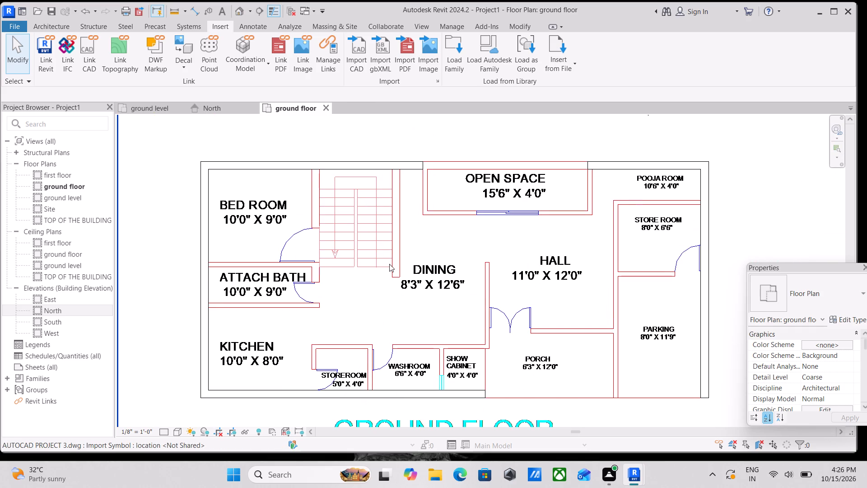
Start a new wall and duplicate the OUTER WALL 9" type as INNER WALL 5".
{"action": "type", "text": "WA"}
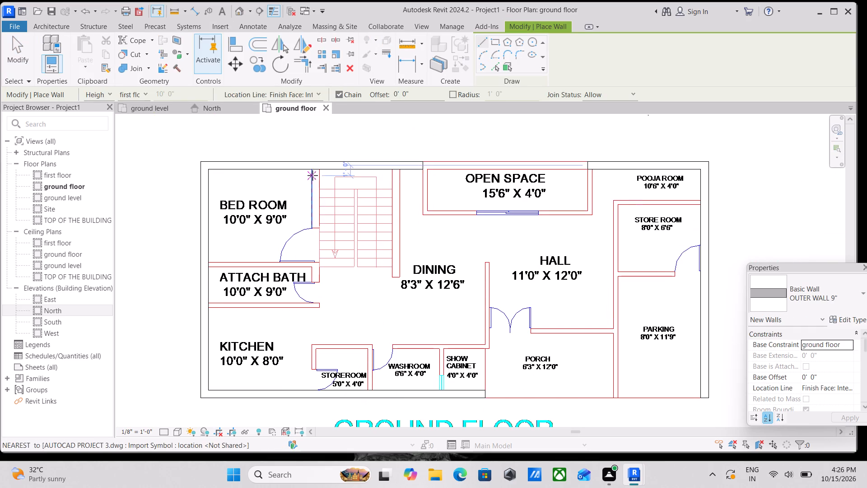
{"action": "left_click", "coordinate": [858, 322]}
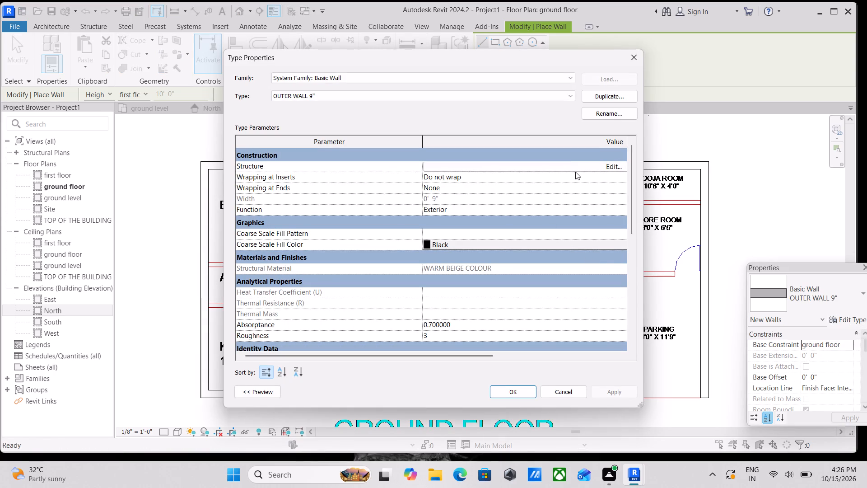
{"action": "left_click", "coordinate": [607, 96]}
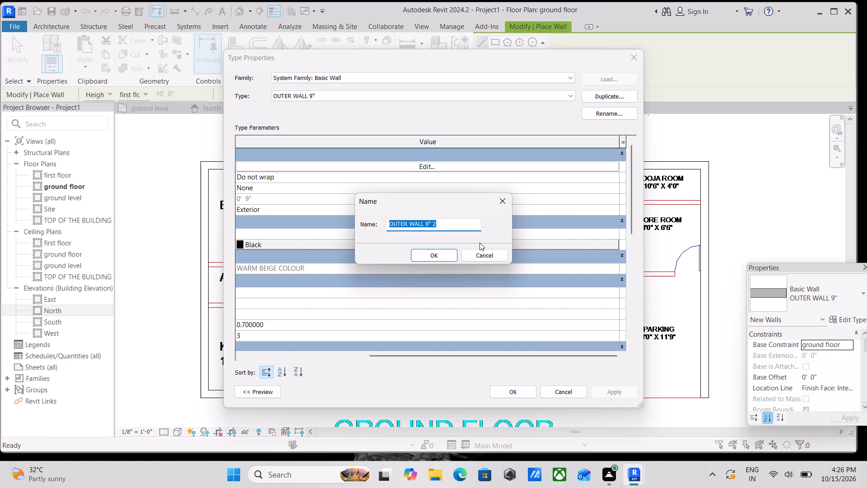
{"action": "key", "text": "BackSpace"}
{"action": "key", "text": "i"}
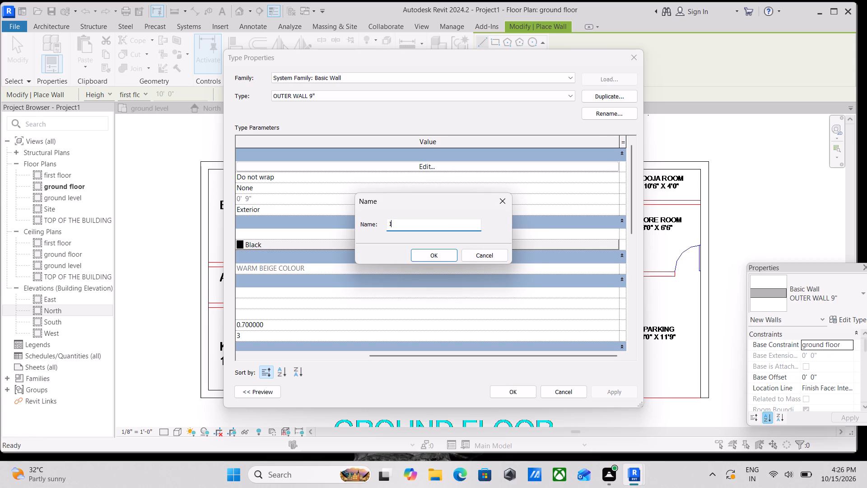
{"action": "type", "text": "NNER"}
{"action": "key", "text": "space"}
{"action": "type", "text": "WALL"}
{"action": "key", "text": "space"}
{"action": "key", "text": "5"}
{"action": "key", "text": "shift+quotedbl"}
{"action": "left_click", "coordinate": [425, 257]}
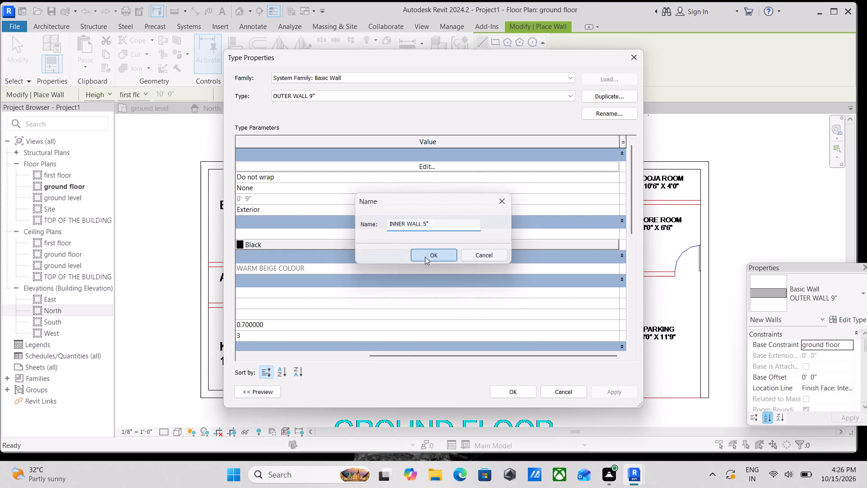
Set the structure layer thickness of INNER WALL 5" to 5" and apply the type.
{"action": "left_click", "coordinate": [429, 166]}
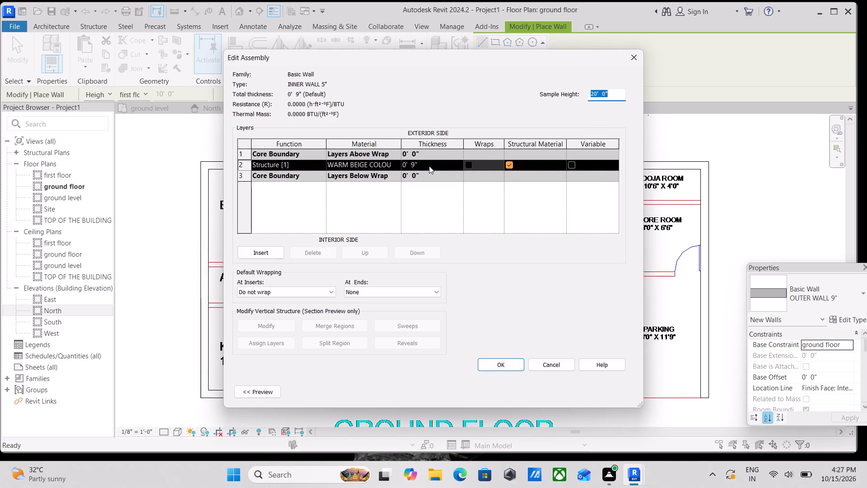
{"action": "left_click", "coordinate": [419, 166]}
{"action": "left_click_drag", "start_coordinate": [419, 166], "coordinate": [373, 165]}
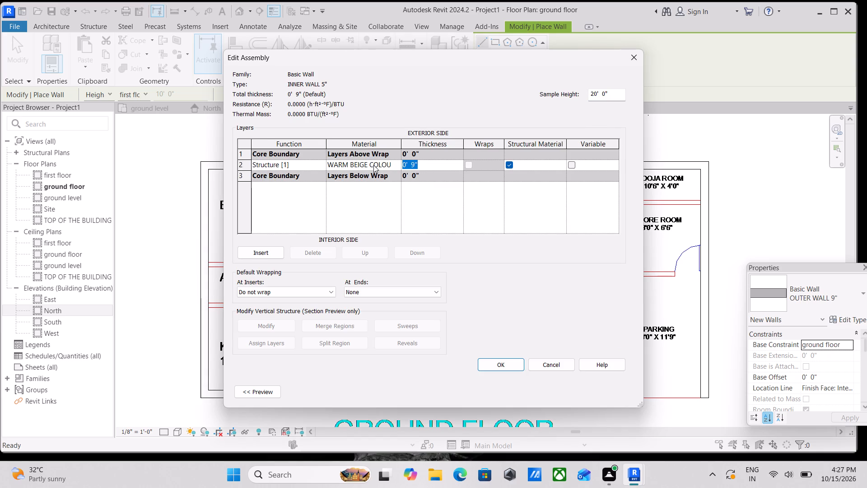
{"action": "key", "text": "5"}
{"action": "key", "text": "shift+quotedbl"}
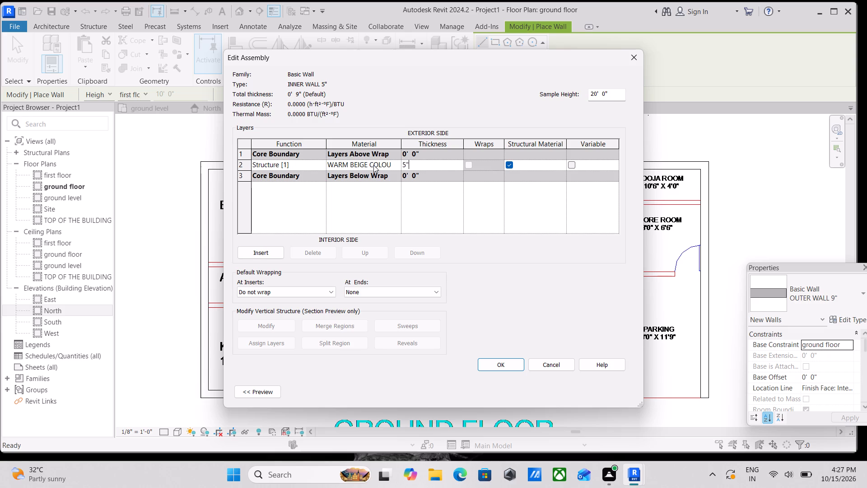
{"action": "left_click", "coordinate": [392, 164]}
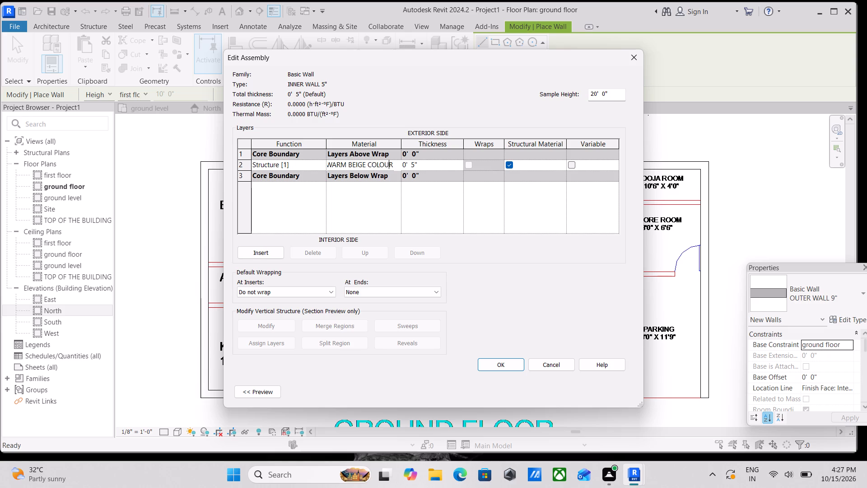
{"action": "left_click", "coordinate": [510, 364]}
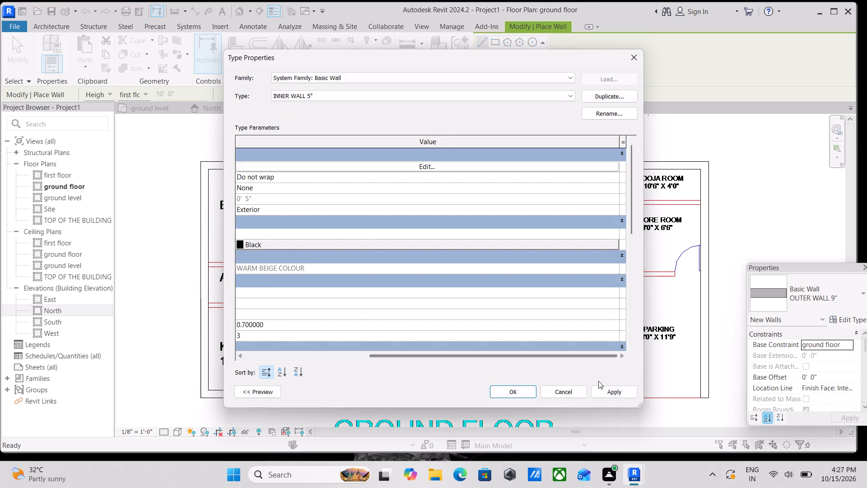
{"action": "left_click", "coordinate": [606, 390]}
{"action": "left_click", "coordinate": [511, 393]}
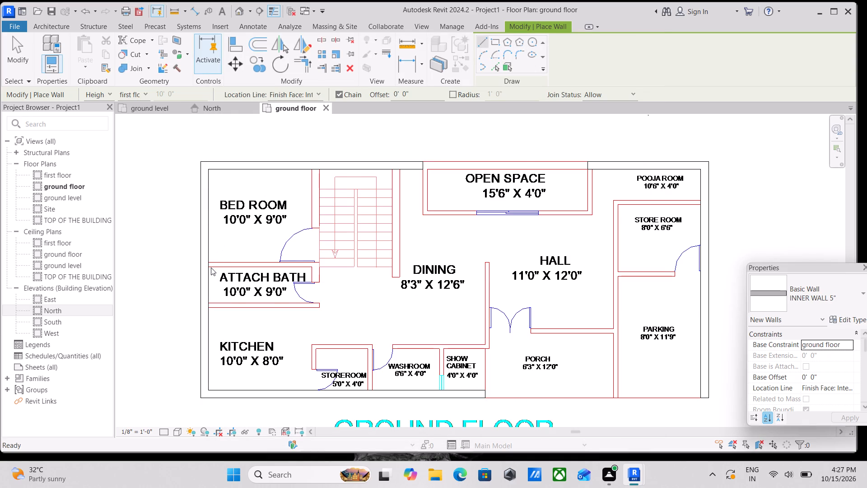
Draw INNER WALL 5" between the bedroom and the attached bath, from the outer wall's inner face to the bath's inner corner.
{"action": "scroll", "coordinate": [211, 267], "scroll_direction": "up", "scroll_amount": 3}
{"action": "middle_click_drag", "start_coordinate": [219, 290], "coordinate": [229, 324]}
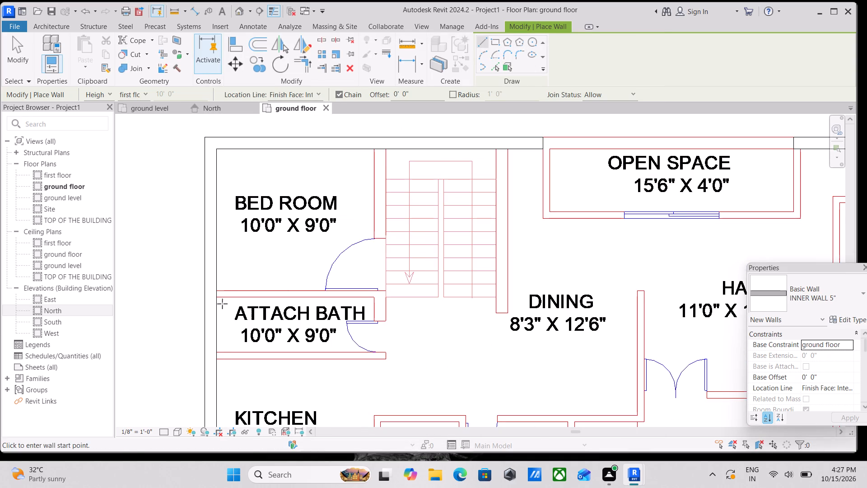
{"action": "scroll", "coordinate": [219, 291], "scroll_direction": "up", "scroll_amount": 2}
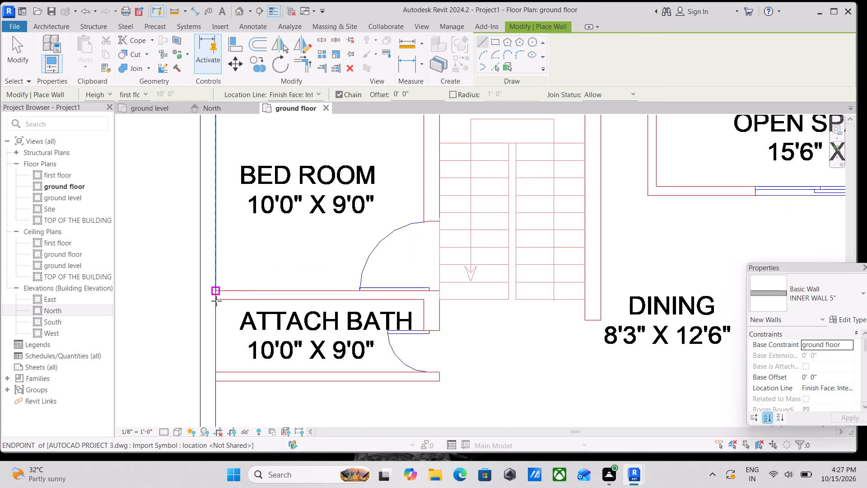
{"action": "left_click", "coordinate": [216, 303]}
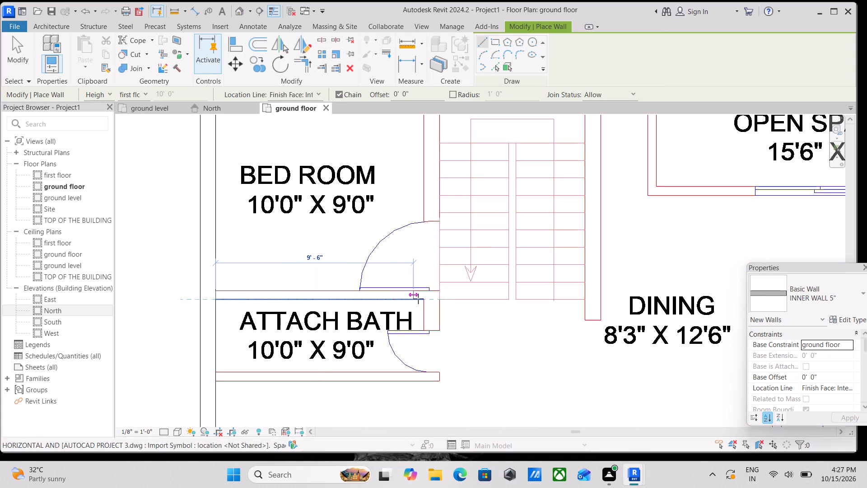
{"action": "left_click", "coordinate": [424, 300]}
{"action": "key", "text": "Escape"}
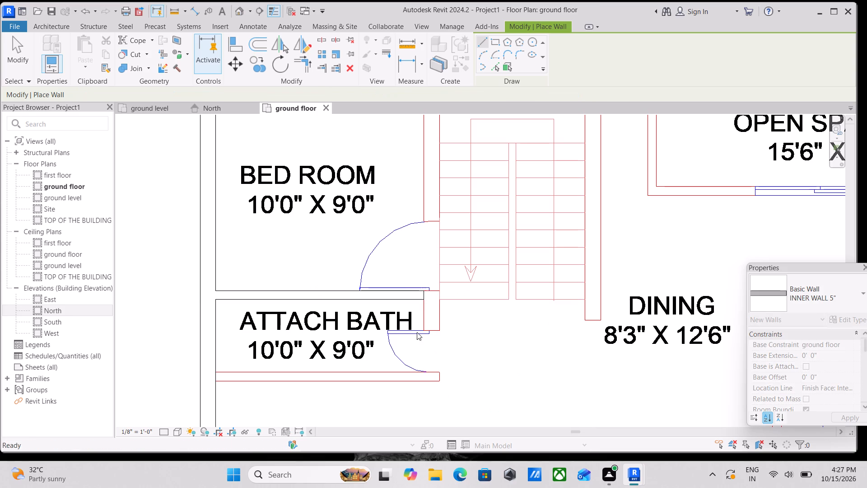
Draw INNER WALL 5" between the attached bath and the kitchen, about 10'-9" long from the outer wall's inner face.
{"action": "middle_click_drag", "start_coordinate": [376, 366], "coordinate": [380, 296]}
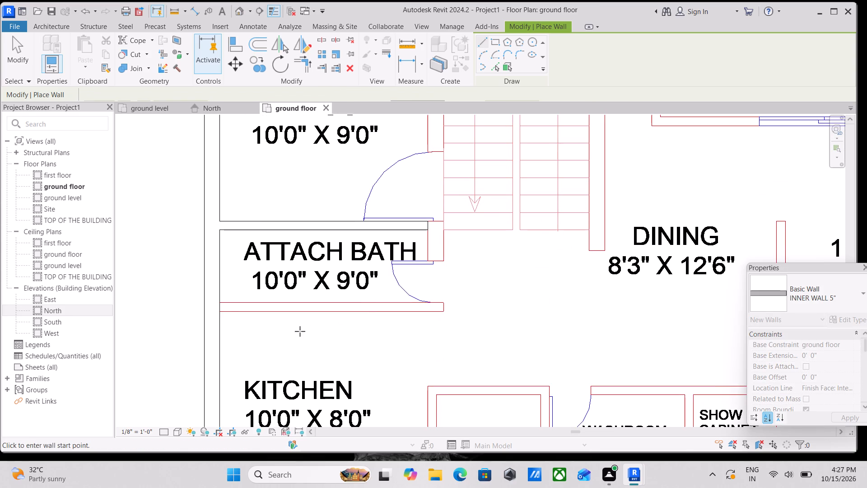
{"action": "left_click", "coordinate": [221, 314]}
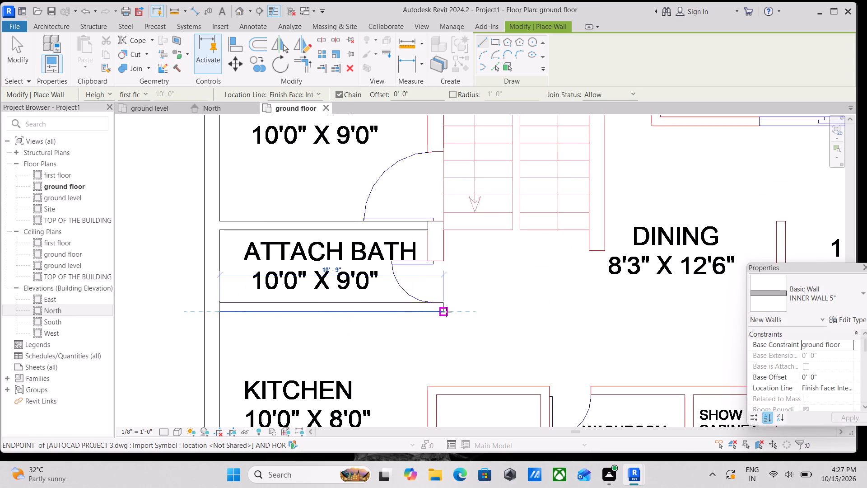
{"action": "left_click", "coordinate": [447, 312]}
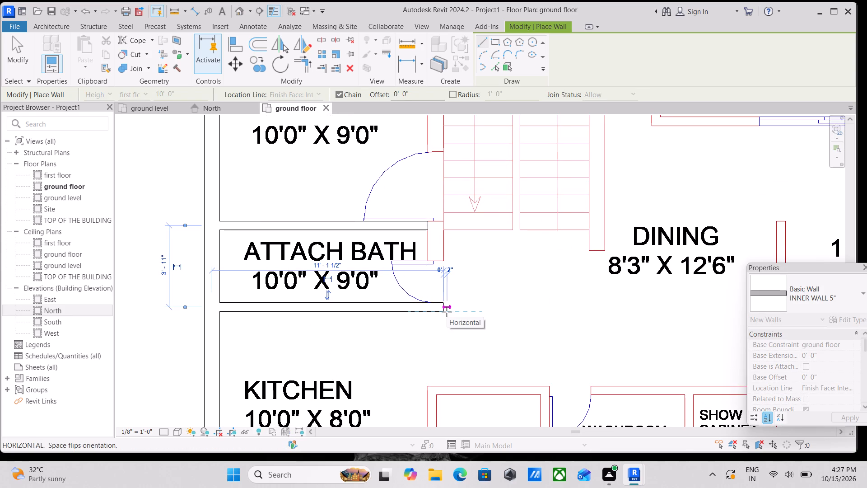
{"action": "key", "text": "Escape"}
Draw an OUTER WALL 9" between the bedroom and staircase, about 12'-11" long, from the outer wall's inner face to the bath-kitchen wall.
{"action": "scroll", "coordinate": [479, 298], "scroll_direction": "down", "scroll_amount": 2}
{"action": "middle_click_drag", "start_coordinate": [479, 298], "coordinate": [461, 285]}
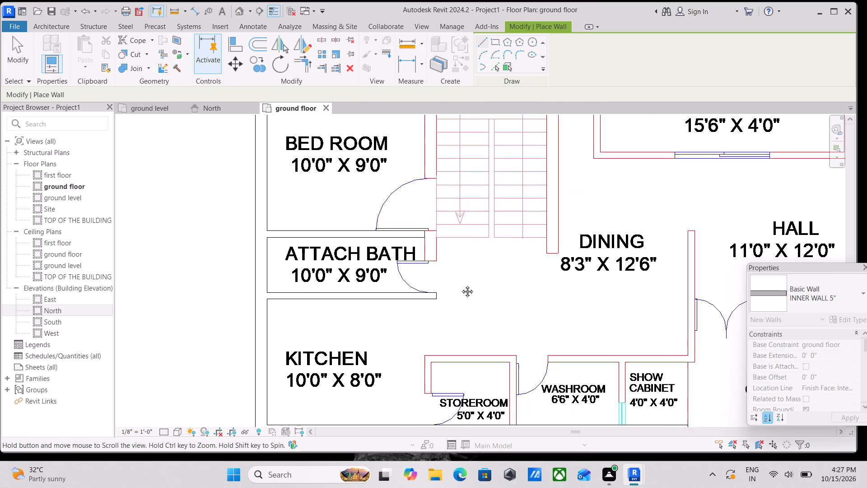
{"action": "middle_click_drag", "start_coordinate": [461, 285], "coordinate": [460, 283]}
{"action": "scroll", "coordinate": [474, 281], "scroll_direction": "down", "scroll_amount": 1}
{"action": "middle_click_drag", "start_coordinate": [474, 281], "coordinate": [459, 300]}
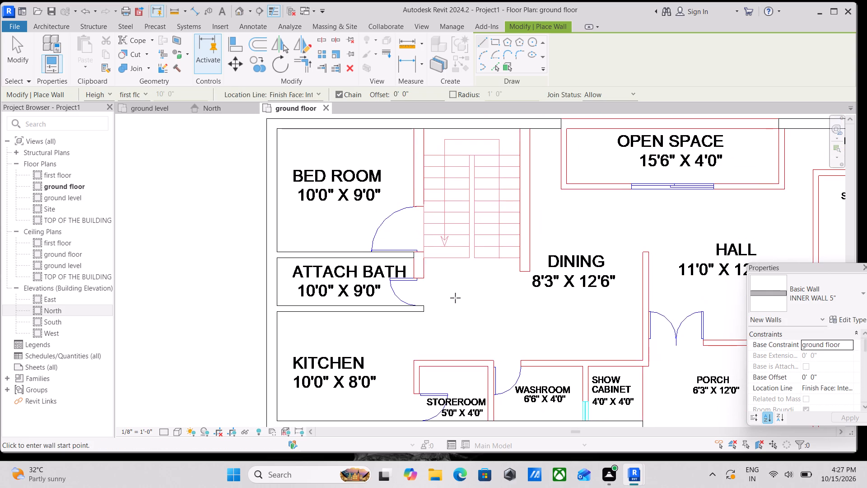
{"action": "left_click", "coordinate": [818, 288]}
{"action": "left_click", "coordinate": [853, 296]}
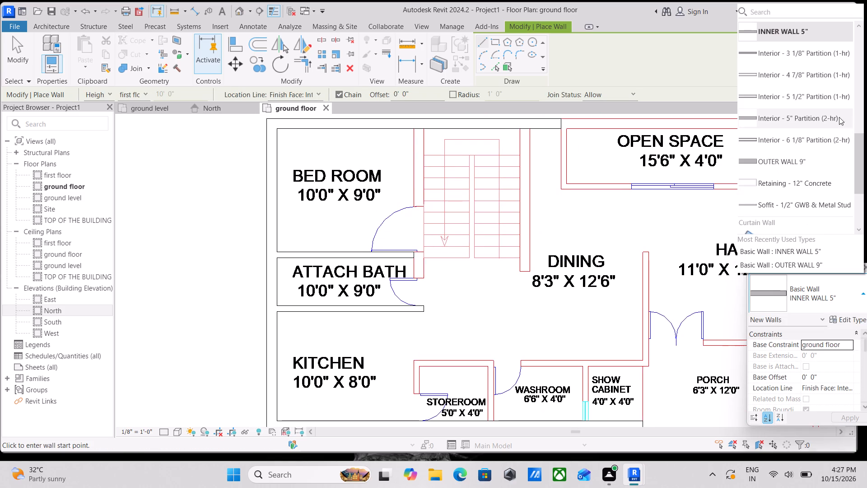
{"action": "left_click", "coordinate": [807, 169]}
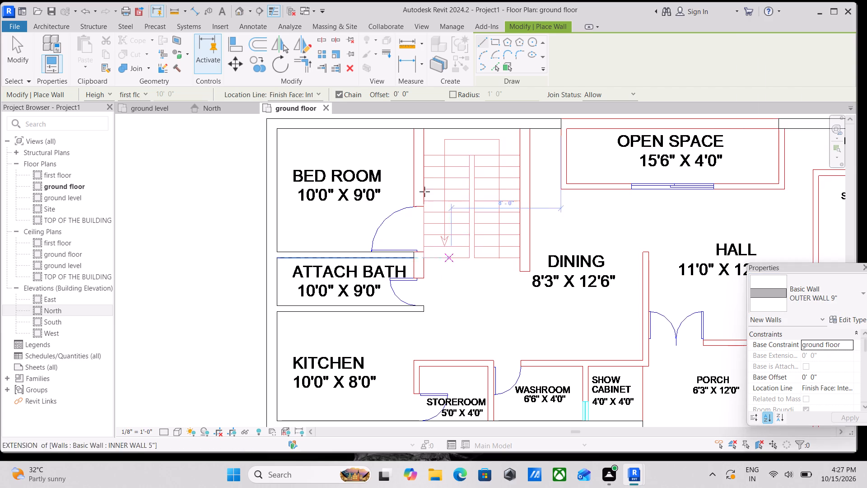
{"action": "scroll", "coordinate": [422, 174], "scroll_direction": "up", "scroll_amount": 2}
{"action": "middle_click_drag", "start_coordinate": [413, 119], "coordinate": [406, 168]}
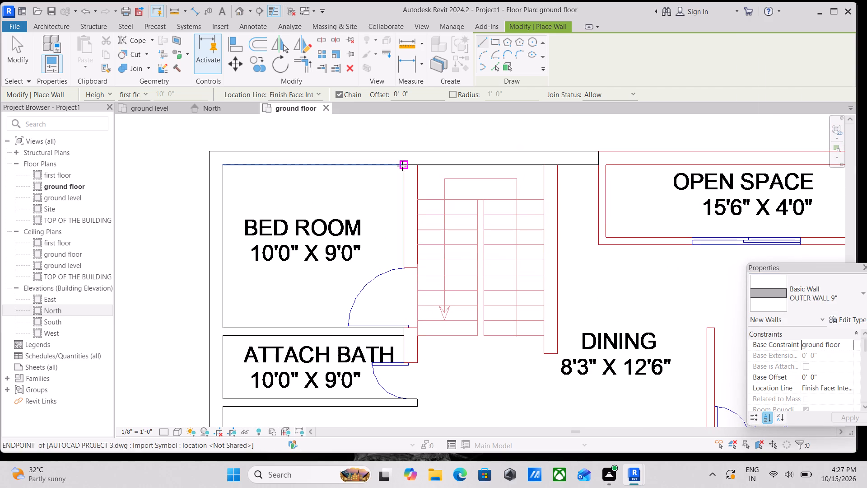
{"action": "left_click", "coordinate": [402, 166]}
{"action": "middle_click_drag", "start_coordinate": [407, 280], "coordinate": [397, 201]}
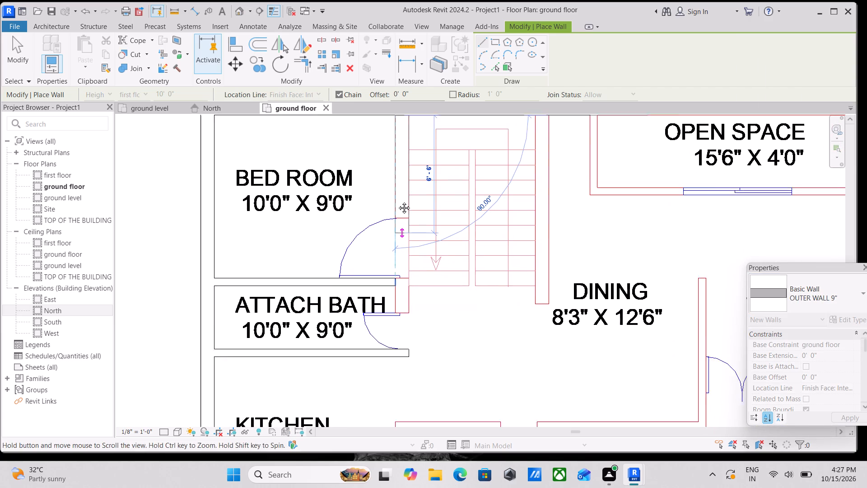
{"action": "middle_click_drag", "start_coordinate": [397, 201], "coordinate": [397, 199]}
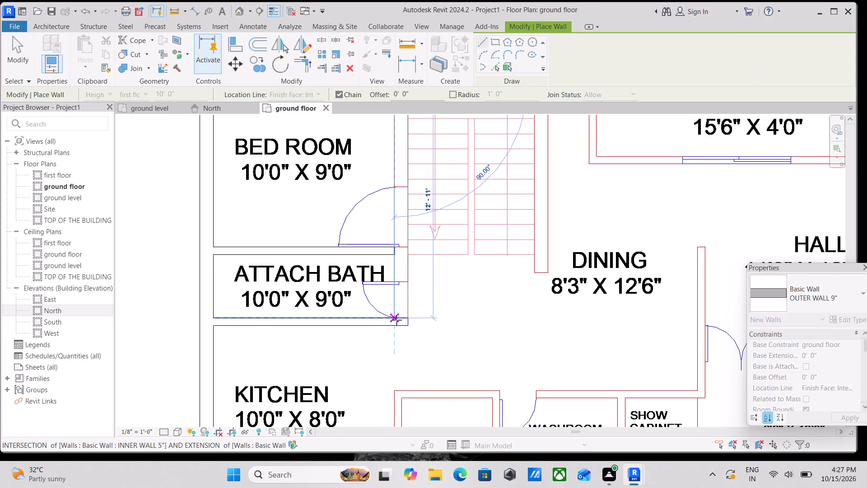
{"action": "left_click", "coordinate": [396, 318]}
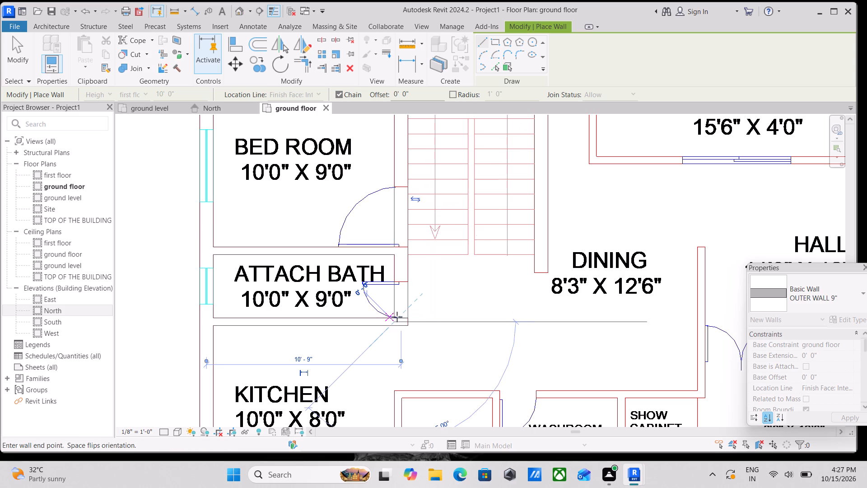
Draw INNER WALL 5" around the storeroom from the outer wall's inner face: washroom side 4'-0", top 5'-0", and kitchen side back to the outer wall.
{"action": "key", "text": "Escape"}
{"action": "scroll", "coordinate": [464, 278], "scroll_direction": "down", "scroll_amount": 3}
{"action": "middle_click_drag", "start_coordinate": [464, 277], "coordinate": [456, 234]}
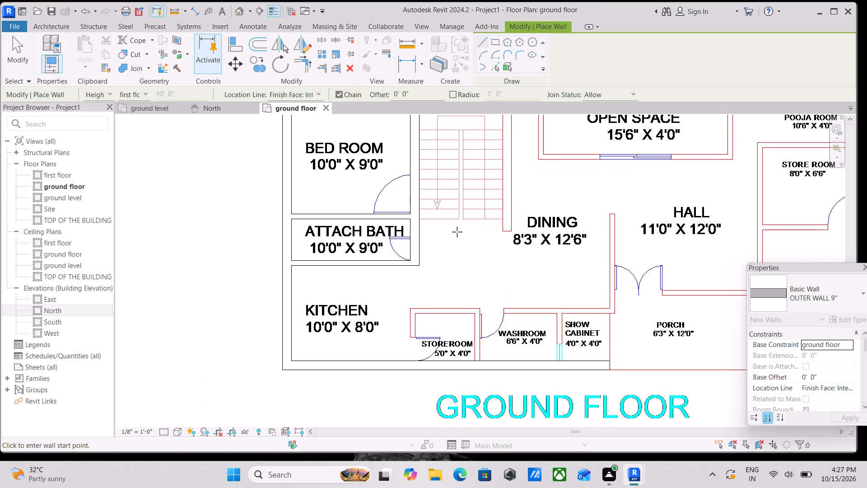
{"action": "scroll", "coordinate": [457, 232], "scroll_direction": "down", "scroll_amount": 2}
{"action": "middle_click_drag", "start_coordinate": [457, 232], "coordinate": [407, 229]}
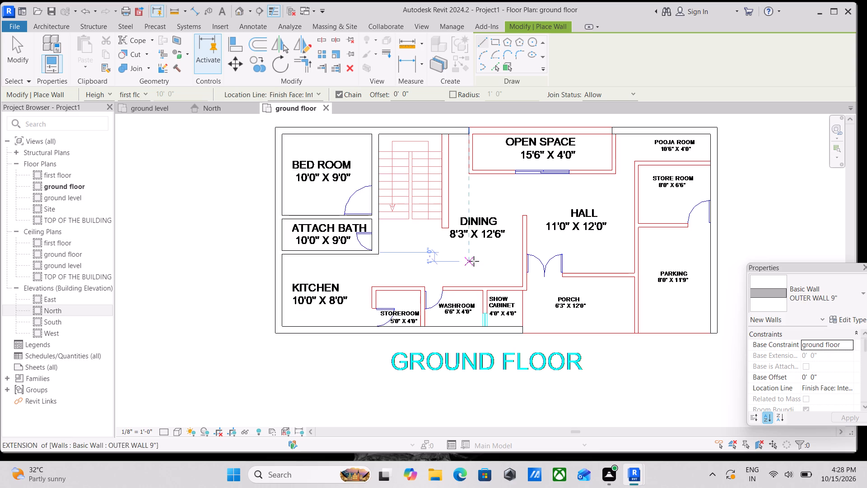
{"action": "scroll", "coordinate": [417, 326], "scroll_direction": "up", "scroll_amount": 3}
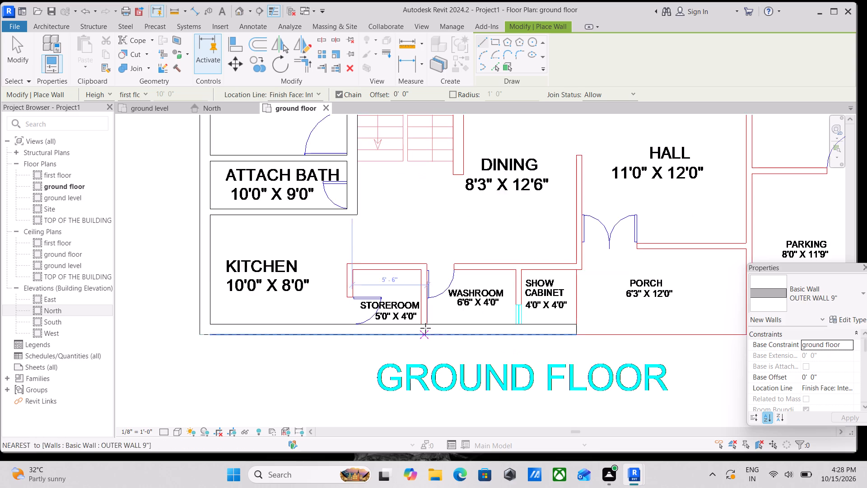
{"action": "scroll", "coordinate": [424, 327], "scroll_direction": "up", "scroll_amount": 2}
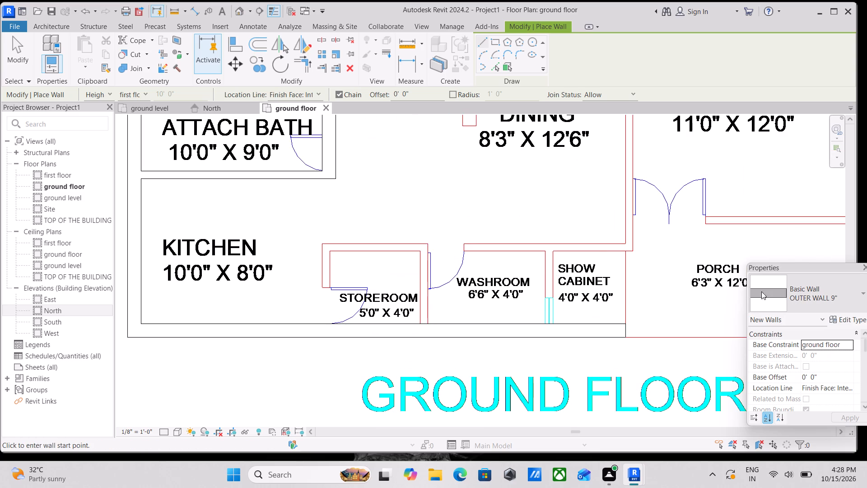
{"action": "scroll", "coordinate": [486, 295], "scroll_direction": "down", "scroll_amount": 6}
{"action": "middle_click_drag", "start_coordinate": [485, 295], "coordinate": [409, 305]}
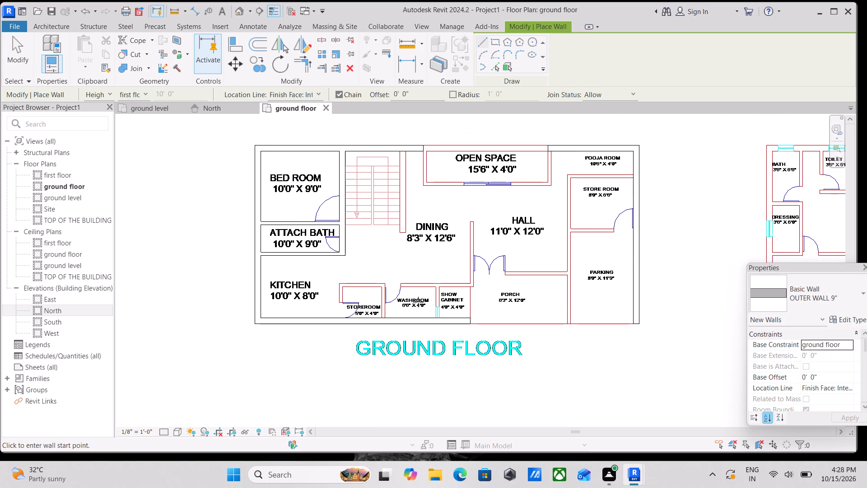
{"action": "left_click", "coordinate": [821, 296]}
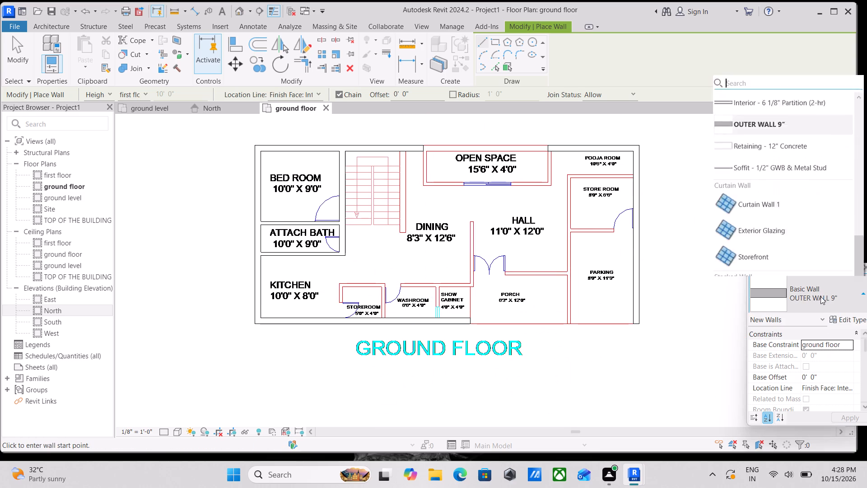
{"action": "scroll", "coordinate": [754, 55], "scroll_direction": "up", "scroll_amount": 3}
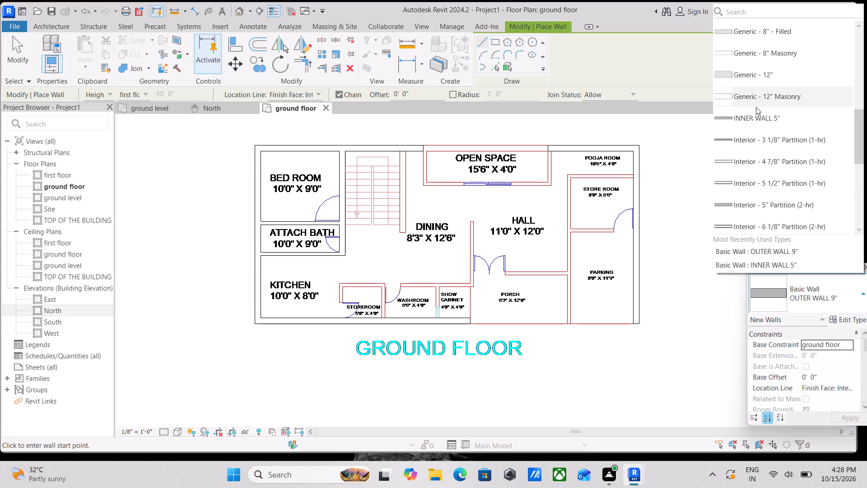
{"action": "scroll", "coordinate": [758, 88], "scroll_direction": "up", "scroll_amount": 2}
{"action": "scroll", "coordinate": [758, 107], "scroll_direction": "down", "scroll_amount": 2}
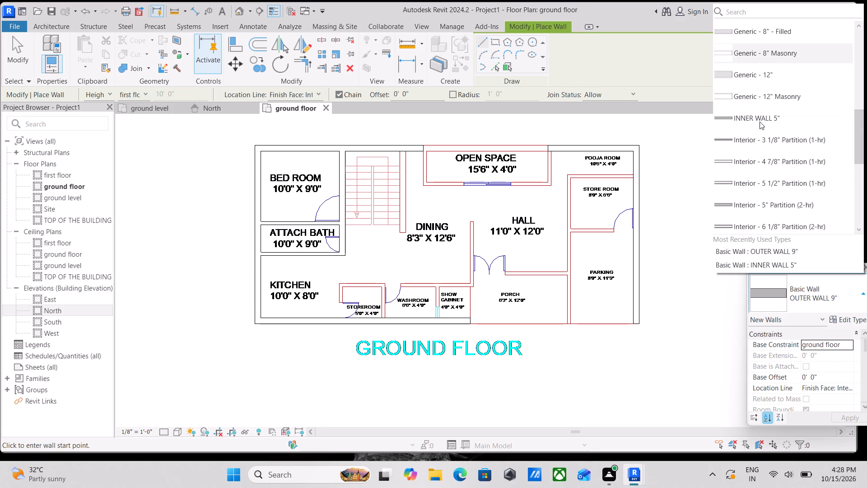
{"action": "left_click", "coordinate": [760, 117]}
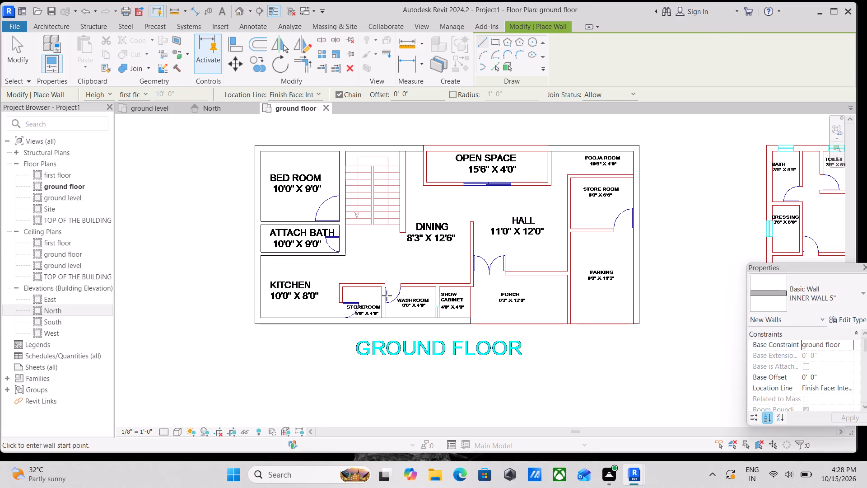
{"action": "scroll", "coordinate": [375, 304], "scroll_direction": "up", "scroll_amount": 7}
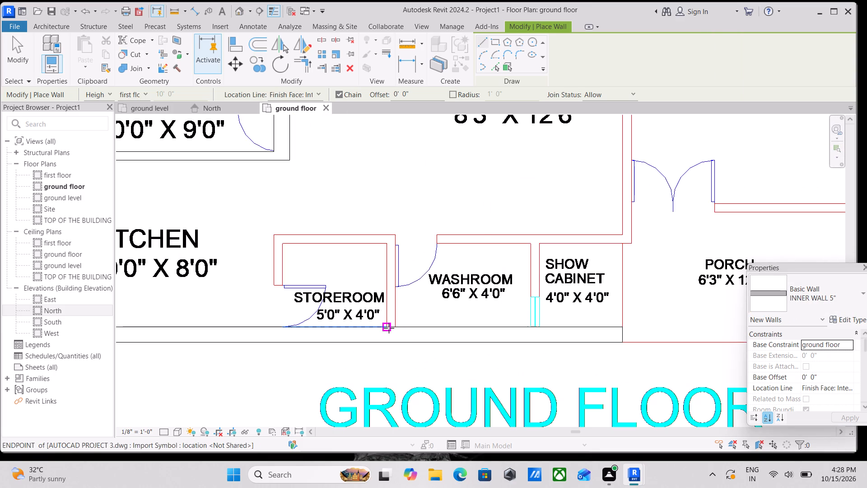
{"action": "left_click", "coordinate": [389, 328]}
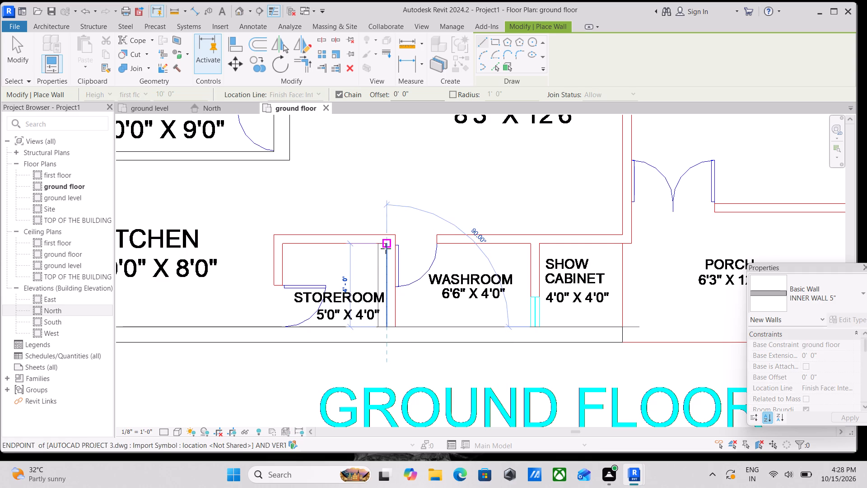
{"action": "key", "text": "space"}
{"action": "left_click", "coordinate": [386, 248]}
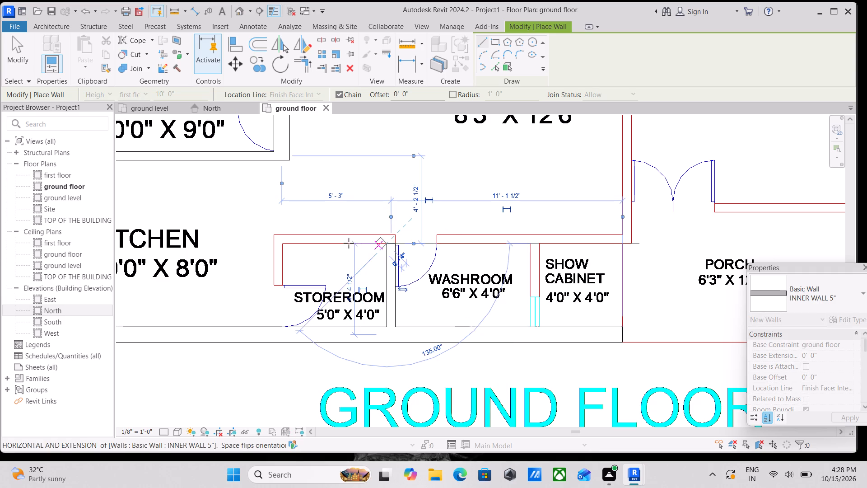
{"action": "left_click", "coordinate": [282, 244]}
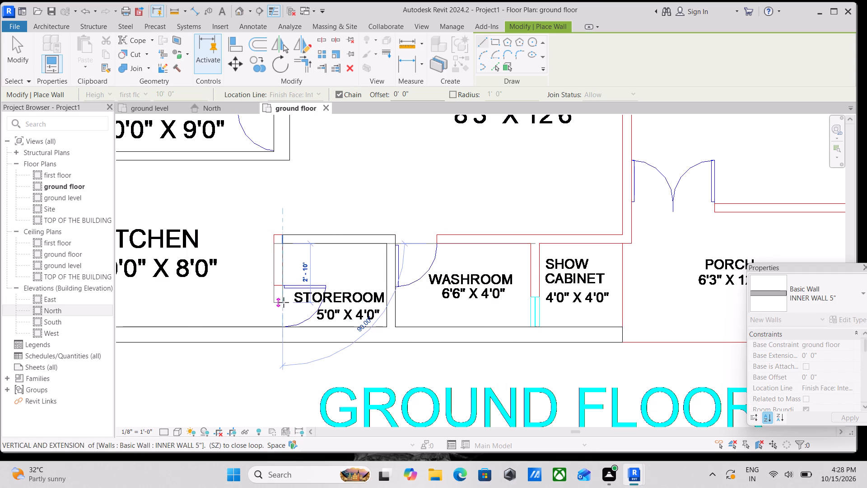
{"action": "left_click", "coordinate": [285, 326]}
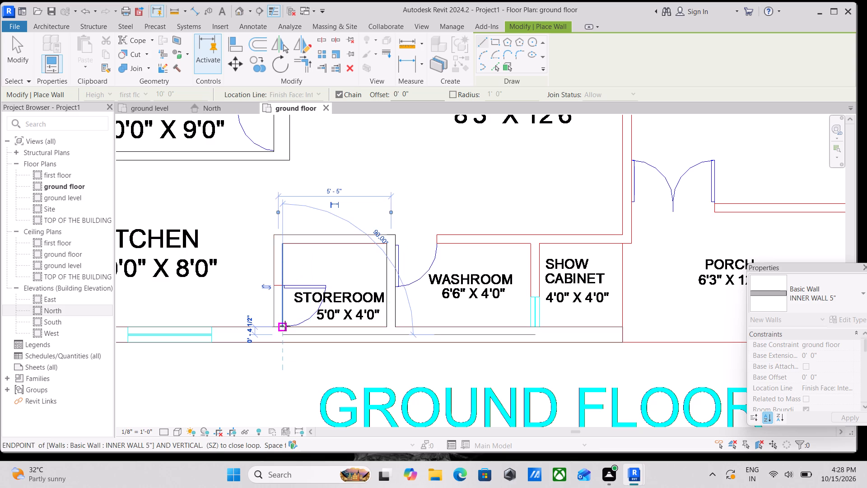
{"action": "key", "text": "Escape"}
Draw INNER WALL 5" between the washroom and show cabinet, from the outer wall's inner face to the washroom's inner corner.
{"action": "scroll", "coordinate": [311, 267], "scroll_direction": "down", "scroll_amount": 2}
{"action": "middle_click_drag", "start_coordinate": [311, 267], "coordinate": [242, 238]}
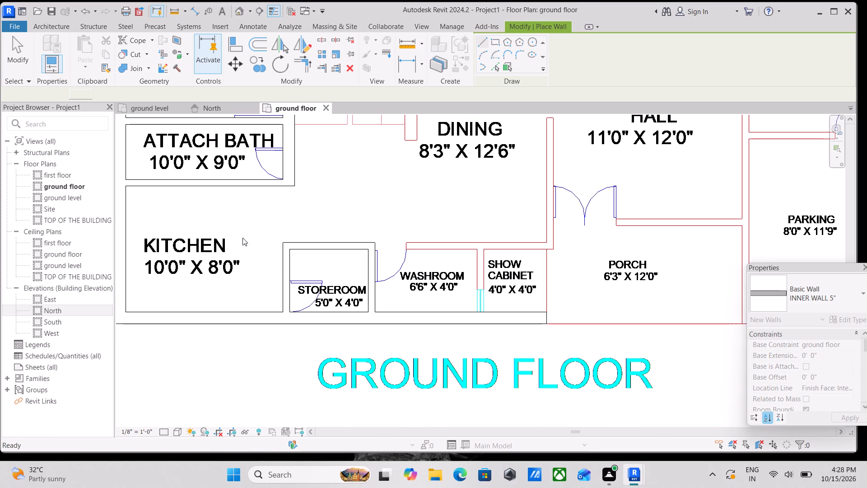
{"action": "middle_click_drag", "start_coordinate": [242, 238], "coordinate": [234, 236]}
{"action": "scroll", "coordinate": [383, 233], "scroll_direction": "up", "scroll_amount": 2}
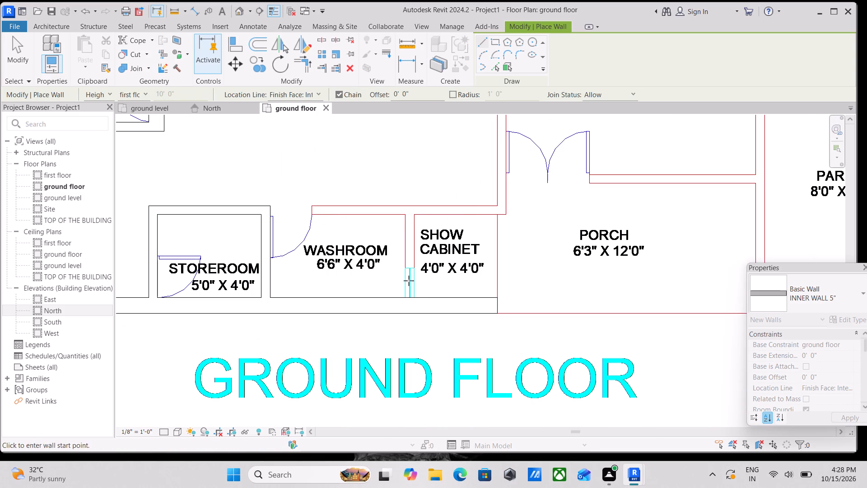
{"action": "left_click", "coordinate": [406, 300]}
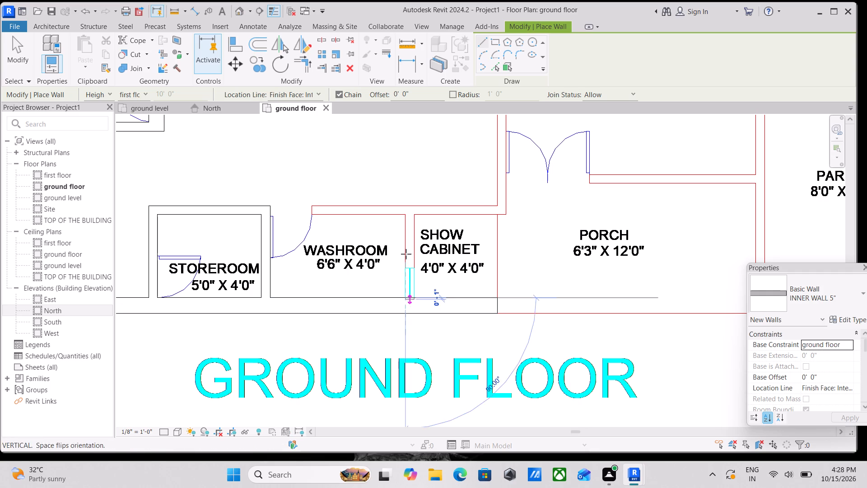
{"action": "key", "text": "space"}
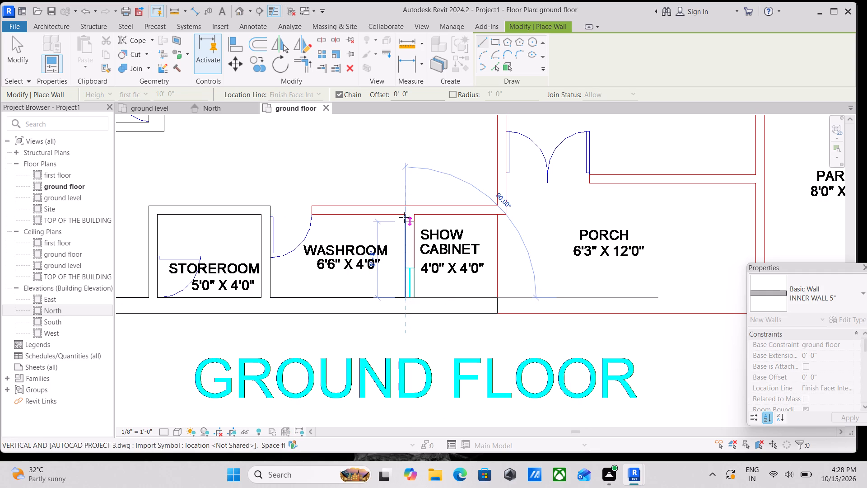
{"action": "left_click", "coordinate": [405, 216]}
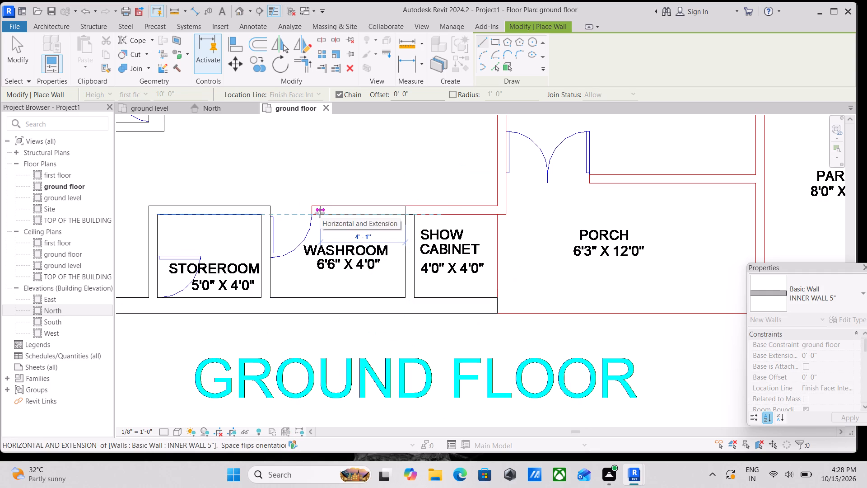
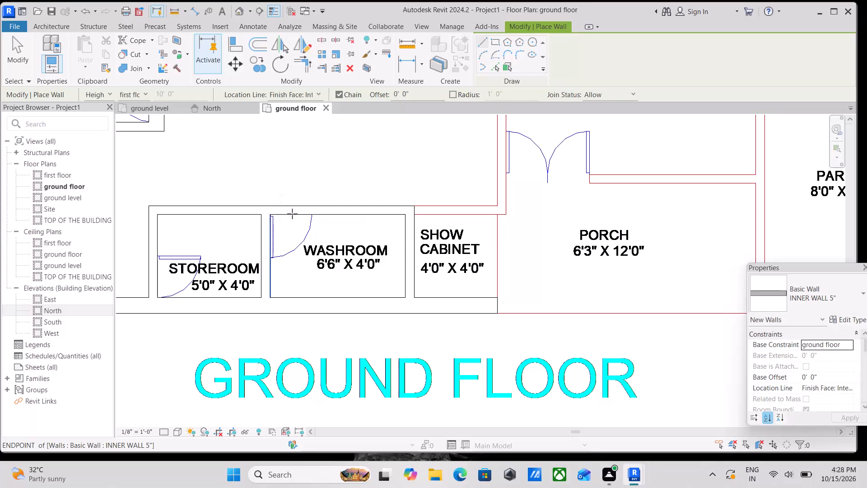
Continue INNER WALL 5" from the washroom corner 4'-0" along the show cabinet, and about 7'-11" up between the dining and hall.
{"action": "left_click", "coordinate": [411, 206]}
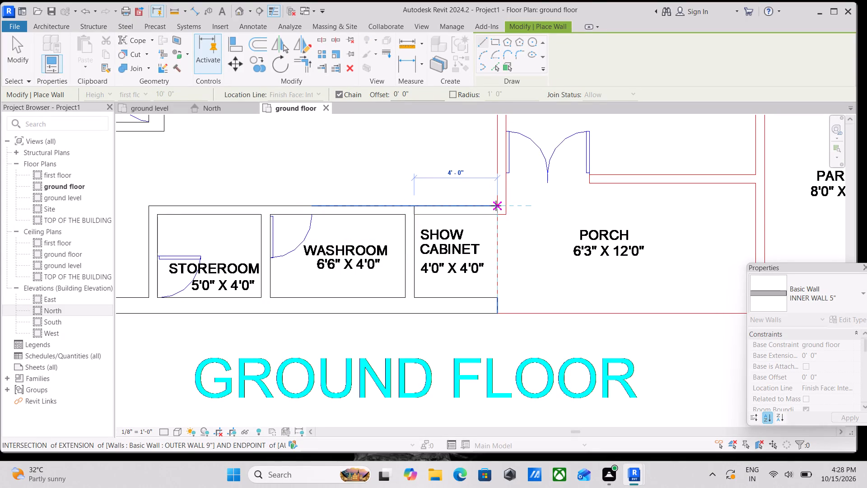
{"action": "left_click", "coordinate": [496, 205]}
{"action": "scroll", "coordinate": [496, 205], "scroll_direction": "down", "scroll_amount": 1}
{"action": "middle_click_drag", "start_coordinate": [496, 205], "coordinate": [440, 291]}
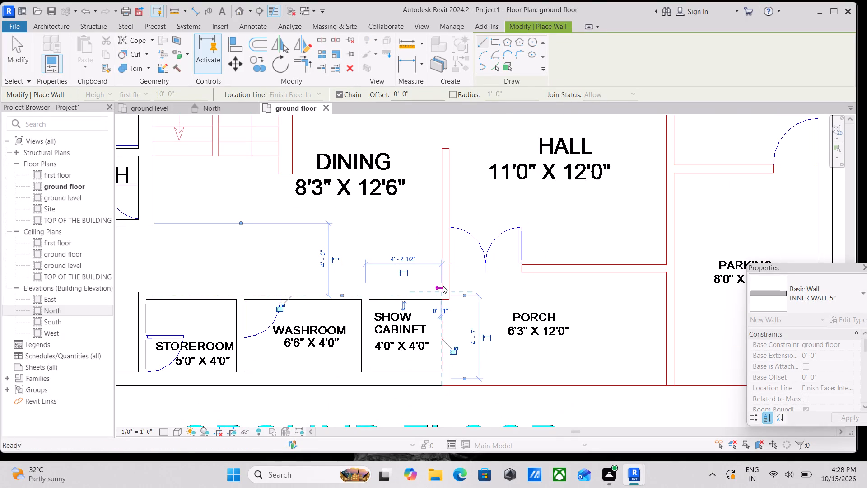
{"action": "scroll", "coordinate": [442, 196], "scroll_direction": "down", "scroll_amount": 1}
{"action": "middle_click_drag", "start_coordinate": [442, 196], "coordinate": [424, 250]}
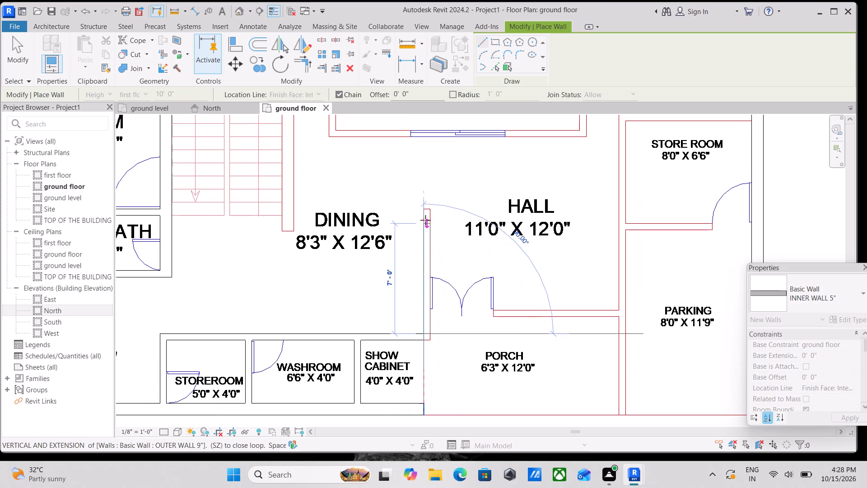
{"action": "scroll", "coordinate": [425, 217], "scroll_direction": "up", "scroll_amount": 3}
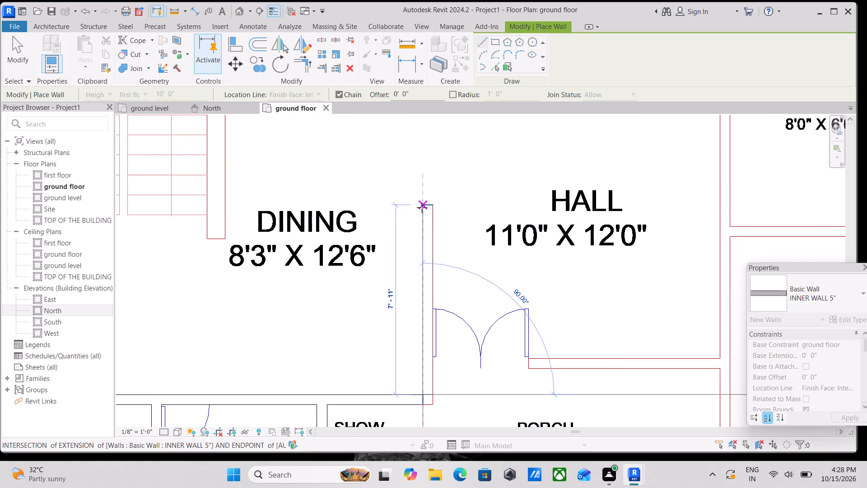
{"action": "left_click", "coordinate": [422, 206]}
{"action": "key", "text": "Escape"}
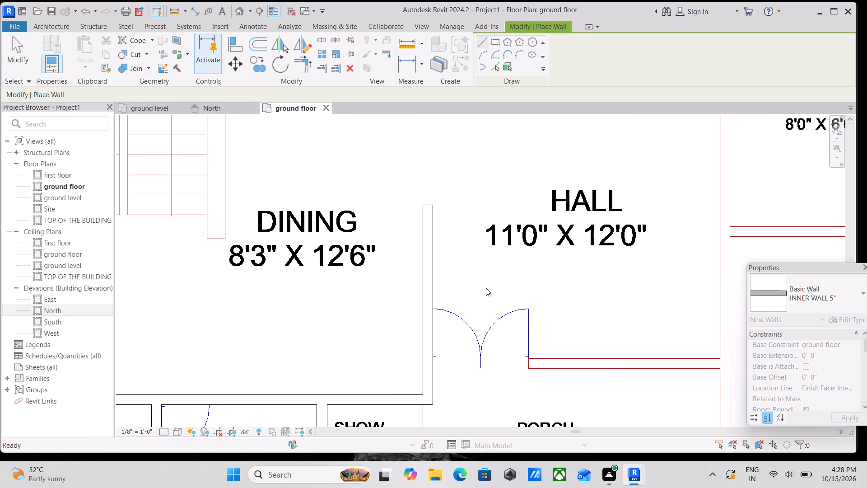
Draw INNER WALL 5" between the hall and porch, 12'-0" long, straight across the double-door opening.
{"action": "scroll", "coordinate": [486, 288], "scroll_direction": "down", "scroll_amount": 3}
{"action": "middle_click_drag", "start_coordinate": [482, 282], "coordinate": [455, 207]}
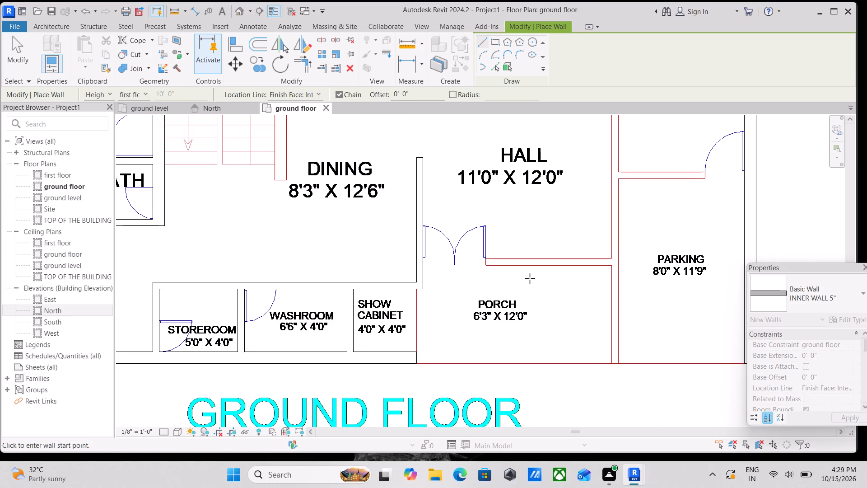
{"action": "middle_click_drag", "start_coordinate": [530, 278], "coordinate": [411, 286]}
{"action": "scroll", "coordinate": [388, 263], "scroll_direction": "up", "scroll_amount": 3}
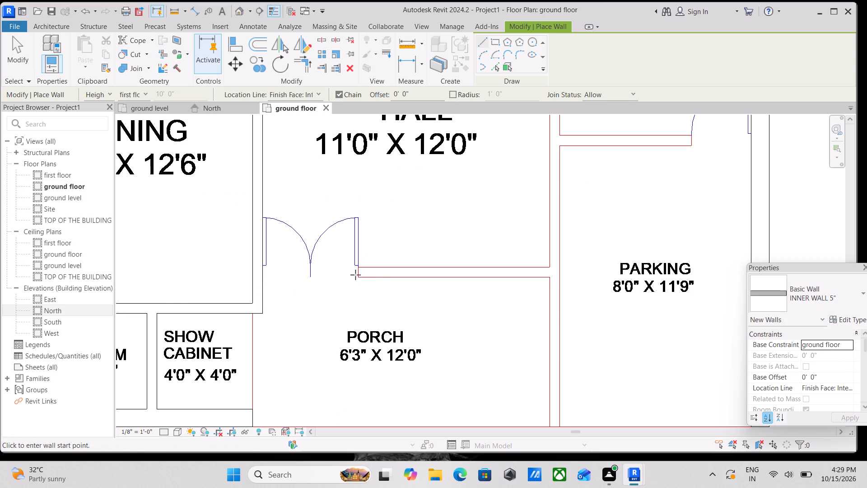
{"action": "left_click", "coordinate": [264, 275]}
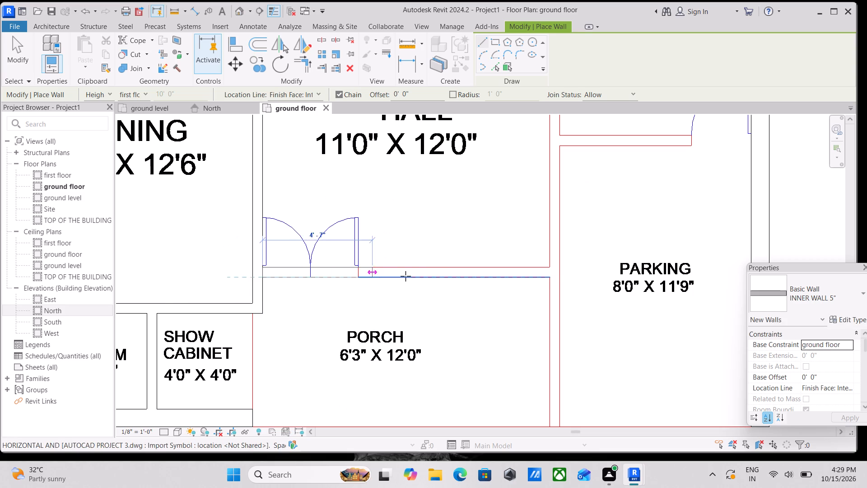
{"action": "middle_click_drag", "start_coordinate": [445, 278], "coordinate": [314, 279]}
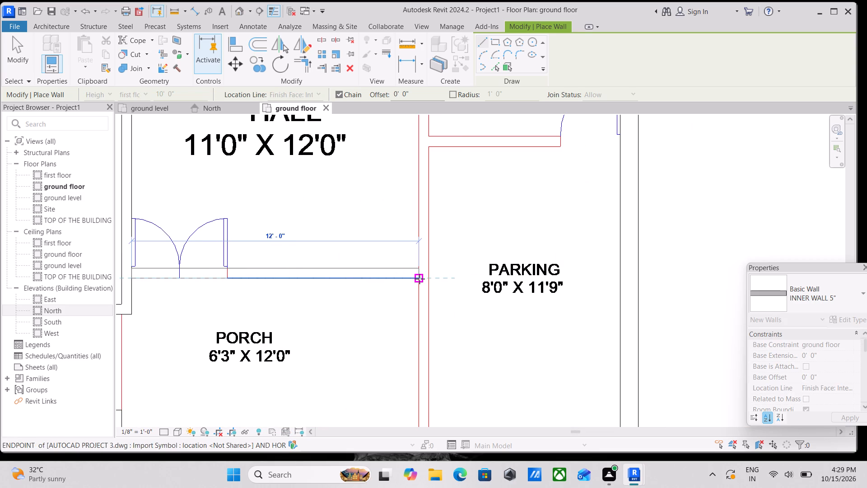
{"action": "left_click", "coordinate": [420, 279]}
{"action": "key", "text": "Escape"}
Draw INNER WALL 5" from the porch-parking front edge up to the pooja room, turning between pooja and store rooms to the outer wall.
{"action": "scroll", "coordinate": [397, 314], "scroll_direction": "down", "scroll_amount": 4}
{"action": "middle_click_drag", "start_coordinate": [397, 313], "coordinate": [395, 293]}
{"action": "scroll", "coordinate": [409, 370], "scroll_direction": "up", "scroll_amount": 3}
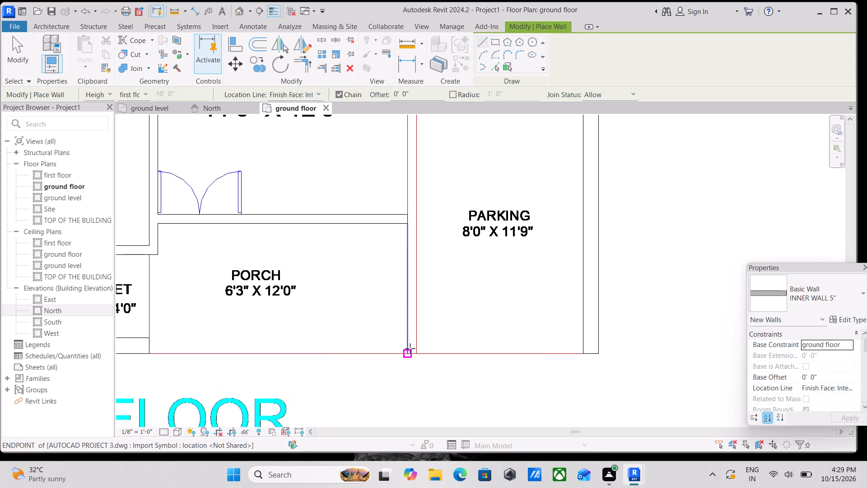
{"action": "left_click", "coordinate": [409, 356]}
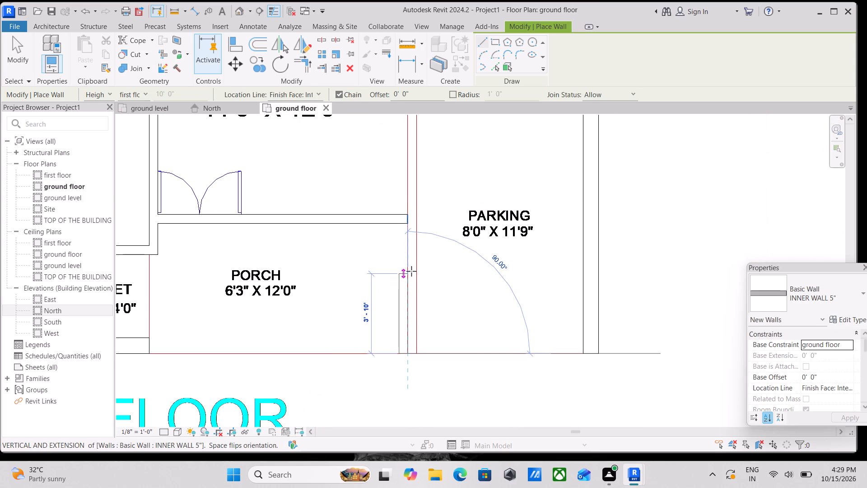
{"action": "key", "text": "space"}
{"action": "middle_click_drag", "start_coordinate": [410, 270], "coordinate": [395, 316]}
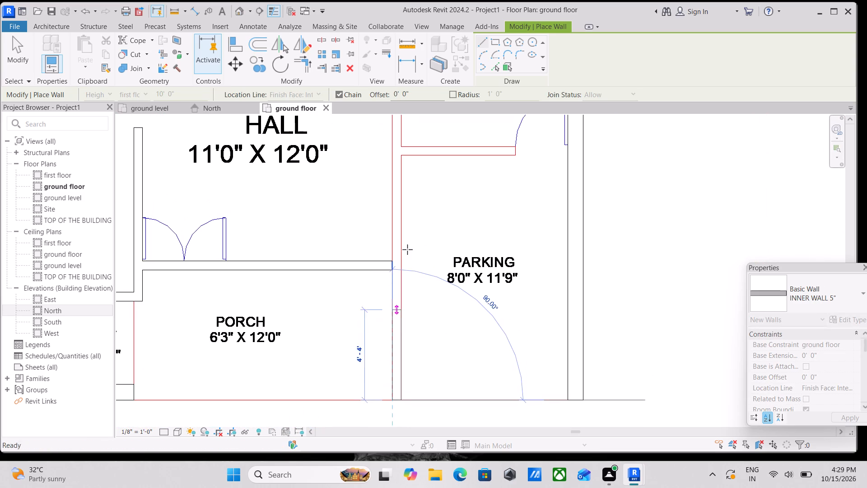
{"action": "middle_click_drag", "start_coordinate": [393, 214], "coordinate": [384, 339]}
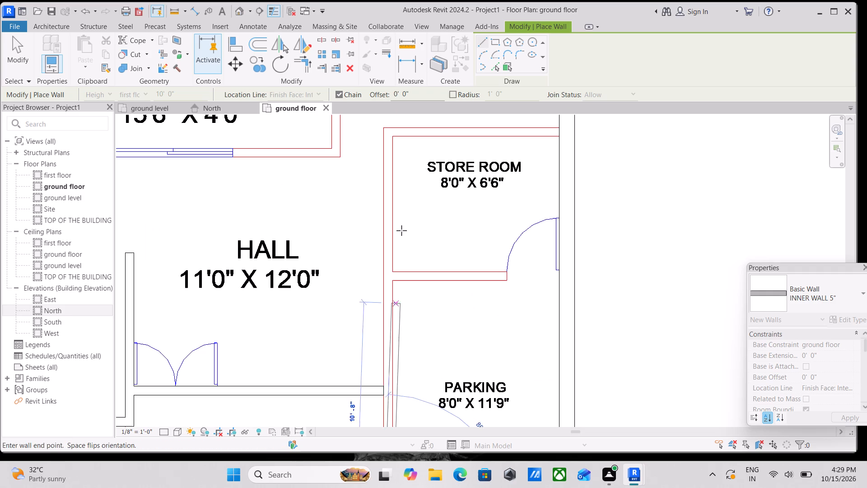
{"action": "middle_click_drag", "start_coordinate": [391, 205], "coordinate": [387, 287]}
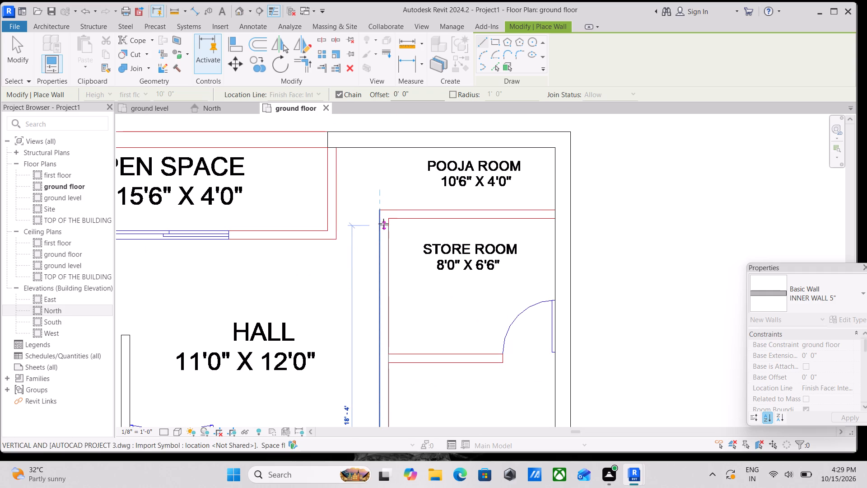
{"action": "left_click", "coordinate": [381, 212]}
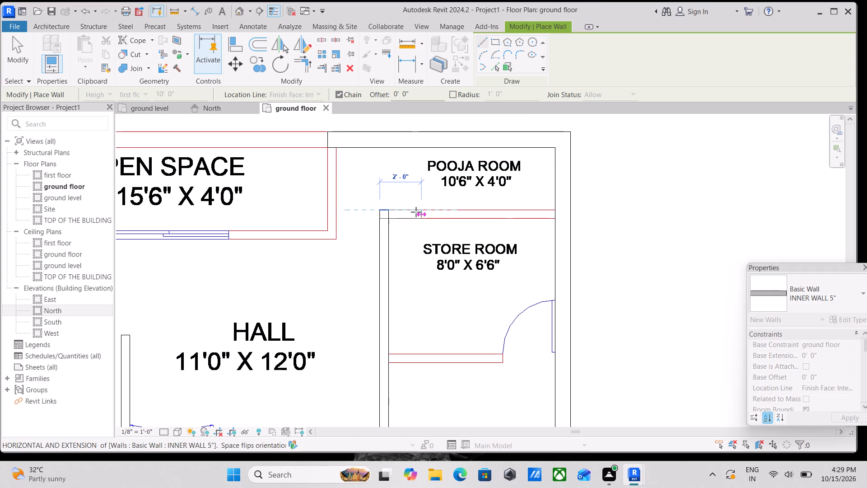
{"action": "left_click", "coordinate": [554, 209]}
{"action": "key", "text": "Escape"}
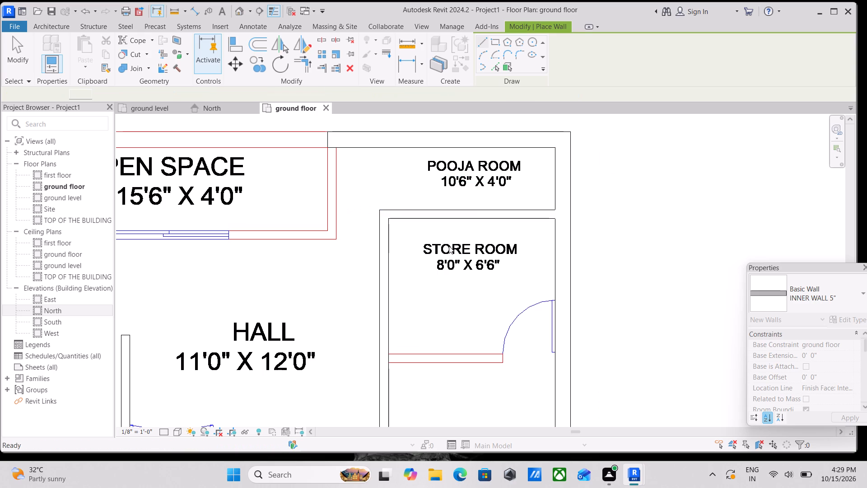
Draw INNER WALL 5" between the store room and parking, 8'-0" long to the outer wall's inner face.
{"action": "scroll", "coordinate": [461, 253], "scroll_direction": "down", "scroll_amount": 2}
{"action": "middle_click_drag", "start_coordinate": [462, 269], "coordinate": [467, 240]}
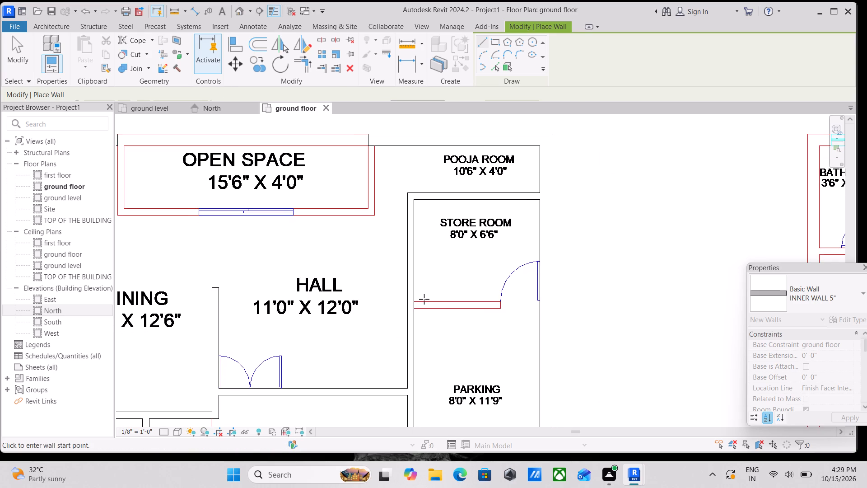
{"action": "scroll", "coordinate": [418, 299], "scroll_direction": "up", "scroll_amount": 3}
{"action": "left_click", "coordinate": [413, 304]}
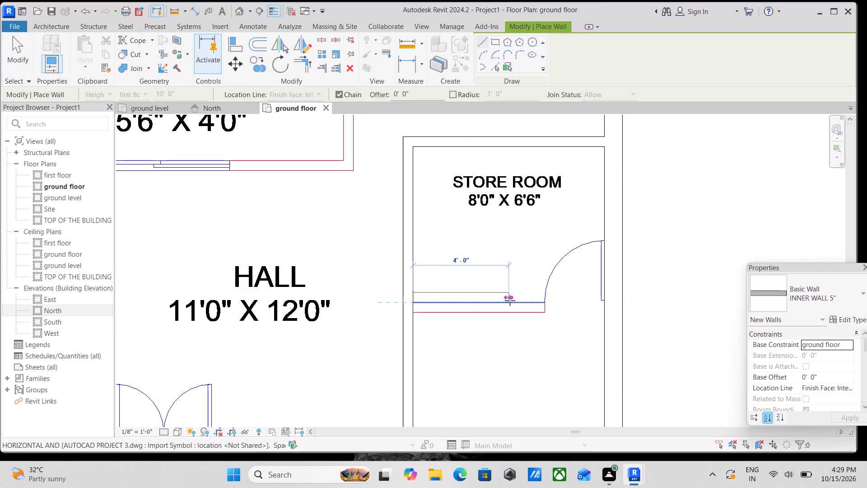
{"action": "key", "text": "space"}
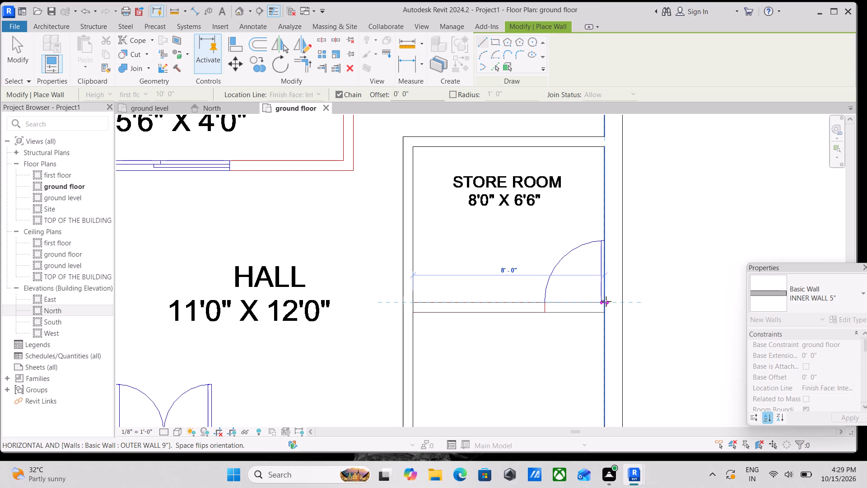
{"action": "left_click", "coordinate": [606, 301]}
{"action": "key", "text": "Escape"}
Draw an OUTER WALL 9" between the staircase and dining, about 10'-9" long from the outer wall's inner face.
{"action": "scroll", "coordinate": [468, 304], "scroll_direction": "down", "scroll_amount": 2}
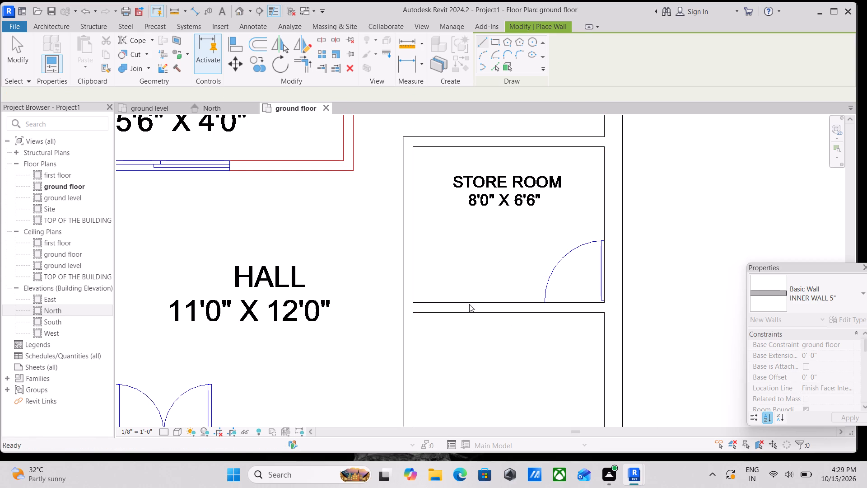
{"action": "scroll", "coordinate": [469, 304], "scroll_direction": "down", "scroll_amount": 9}
{"action": "scroll", "coordinate": [498, 328], "scroll_direction": "down", "scroll_amount": 1}
{"action": "middle_click_drag", "start_coordinate": [498, 328], "coordinate": [490, 308]}
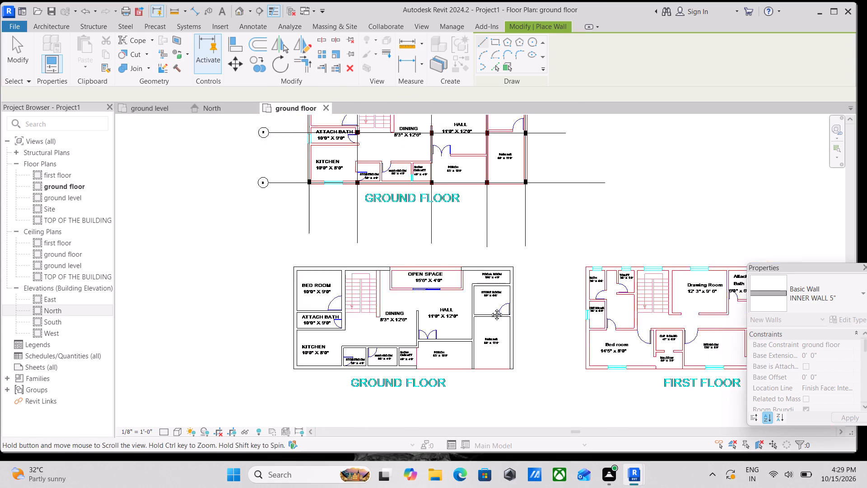
{"action": "middle_click_drag", "start_coordinate": [490, 308], "coordinate": [490, 302]}
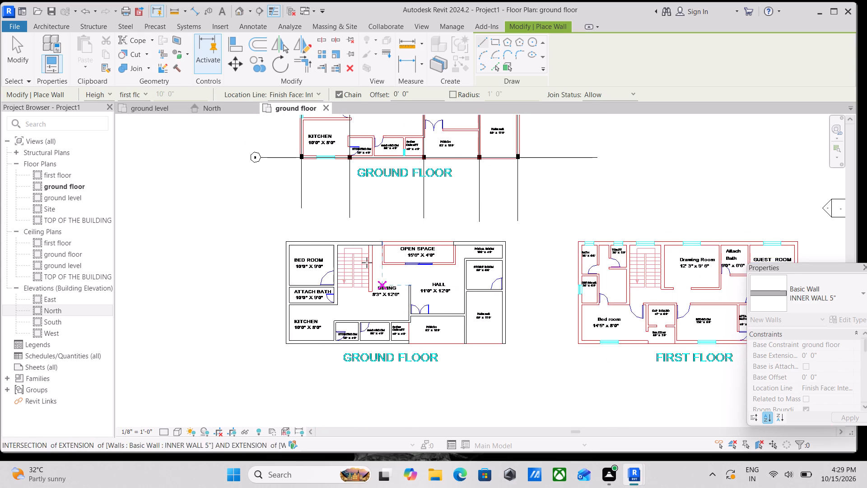
{"action": "scroll", "coordinate": [379, 254], "scroll_direction": "up", "scroll_amount": 6}
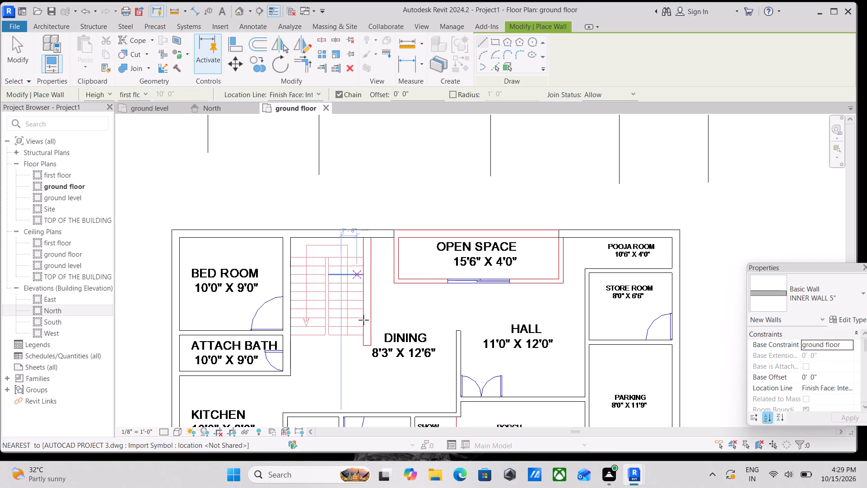
{"action": "left_click", "coordinate": [841, 300]}
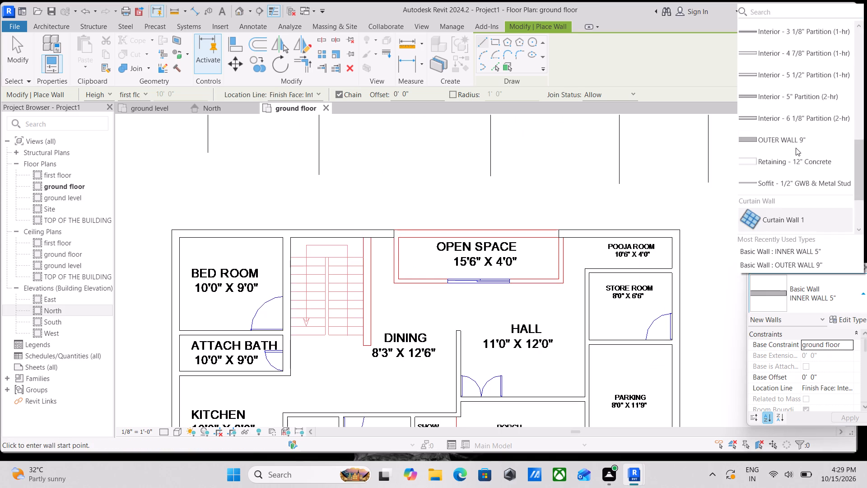
{"action": "scroll", "coordinate": [792, 162], "scroll_direction": "up", "scroll_amount": 2}
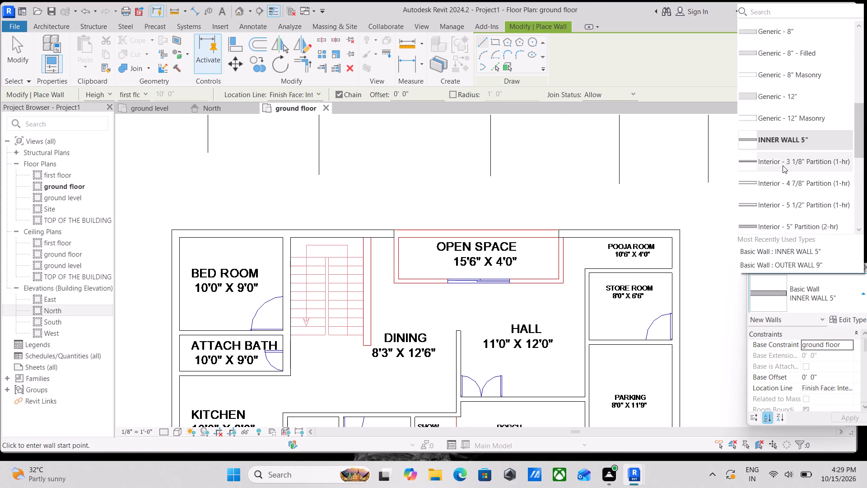
{"action": "scroll", "coordinate": [783, 166], "scroll_direction": "down", "scroll_amount": 4}
{"action": "scroll", "coordinate": [782, 171], "scroll_direction": "up", "scroll_amount": 2}
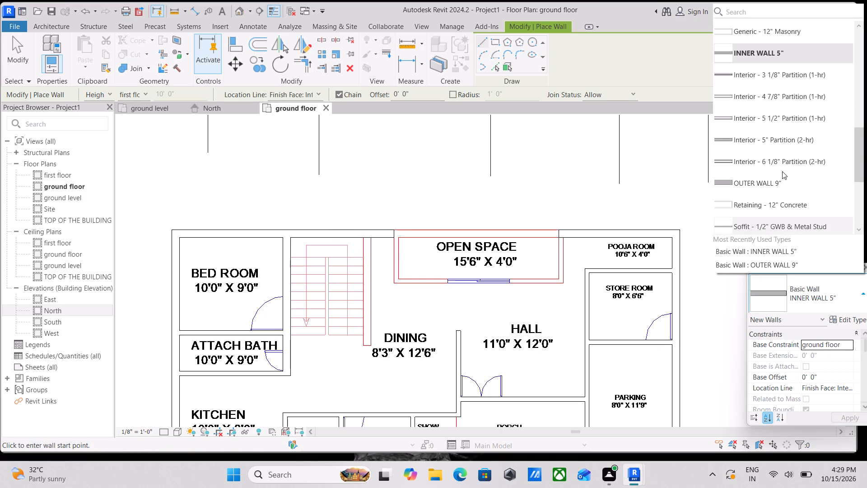
{"action": "left_click", "coordinate": [777, 181]}
{"action": "scroll", "coordinate": [366, 242], "scroll_direction": "up", "scroll_amount": 3}
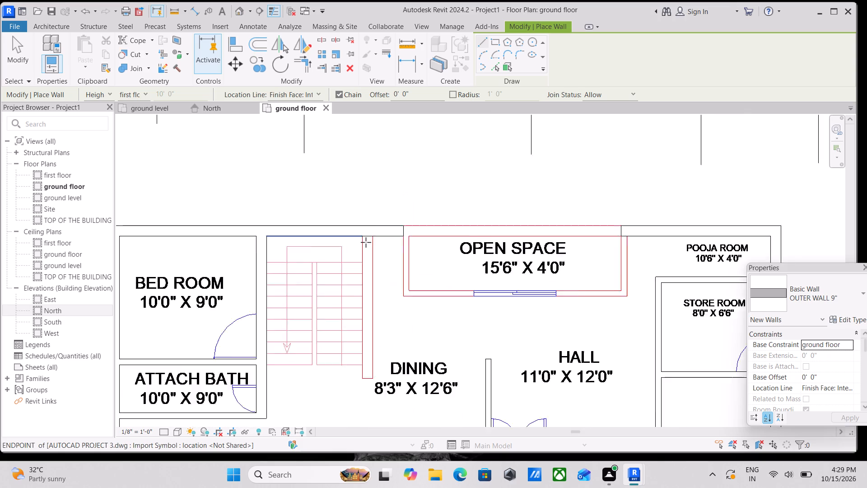
{"action": "scroll", "coordinate": [366, 242], "scroll_direction": "up", "scroll_amount": 3}
{"action": "left_click", "coordinate": [361, 228]}
{"action": "middle_click_drag", "start_coordinate": [369, 319], "coordinate": [359, 227]}
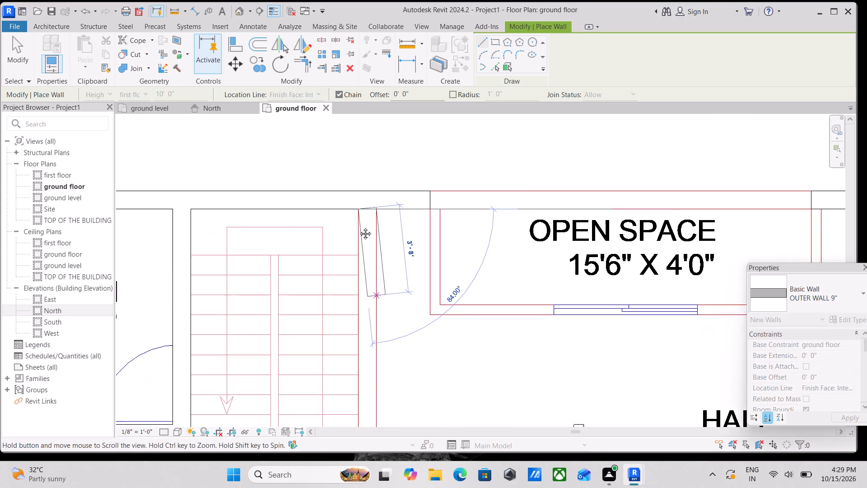
{"action": "middle_click_drag", "start_coordinate": [359, 227], "coordinate": [351, 133]}
{"action": "left_click", "coordinate": [343, 296]}
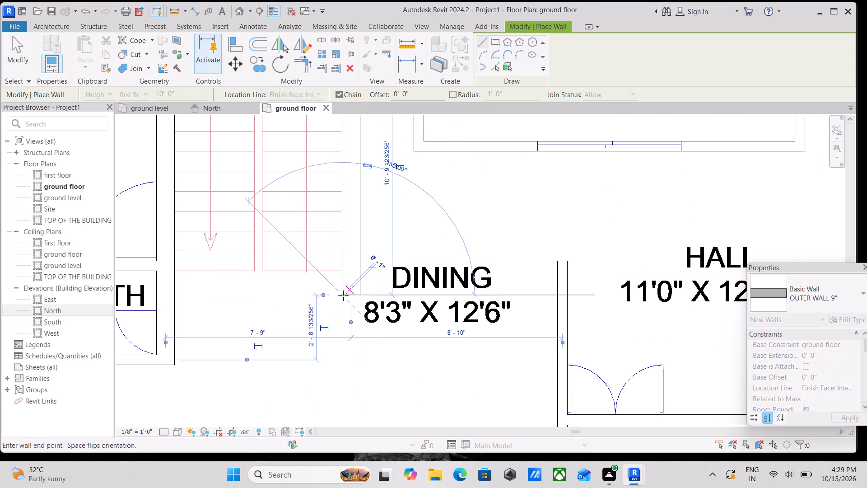
{"action": "key", "text": "Escape"}
Draw an INNER WALL 5" along the open space's staircase-side edge, from the outer wall's outer face to the open space's inner corner.
{"action": "scroll", "coordinate": [373, 278], "scroll_direction": "down", "scroll_amount": 4}
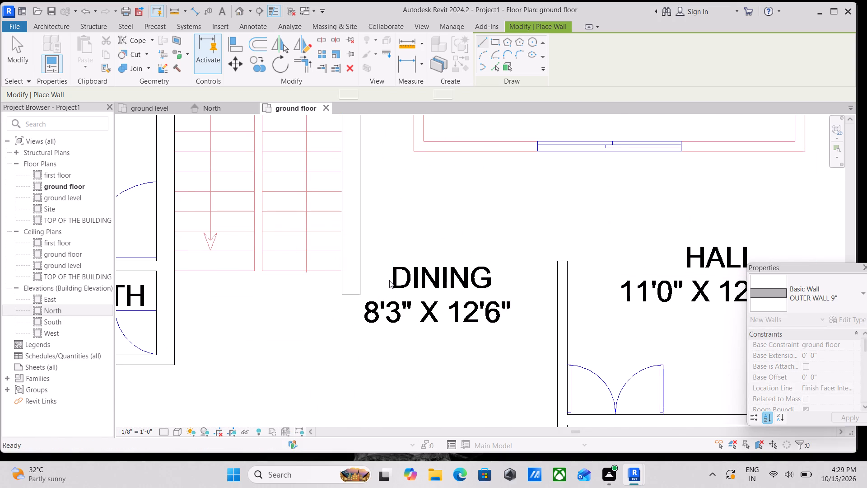
{"action": "scroll", "coordinate": [390, 280], "scroll_direction": "down", "scroll_amount": 2}
{"action": "middle_click_drag", "start_coordinate": [456, 241], "coordinate": [437, 270]}
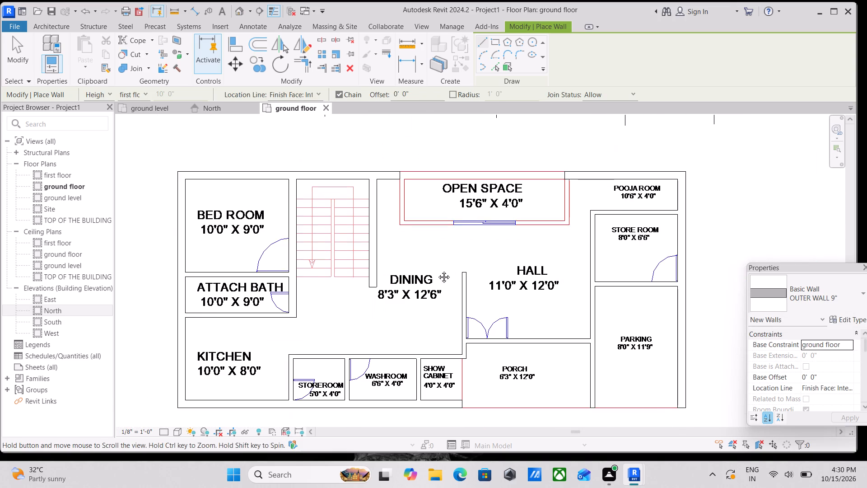
{"action": "middle_click_drag", "start_coordinate": [437, 270], "coordinate": [429, 279]}
{"action": "scroll", "coordinate": [376, 212], "scroll_direction": "up", "scroll_amount": 4}
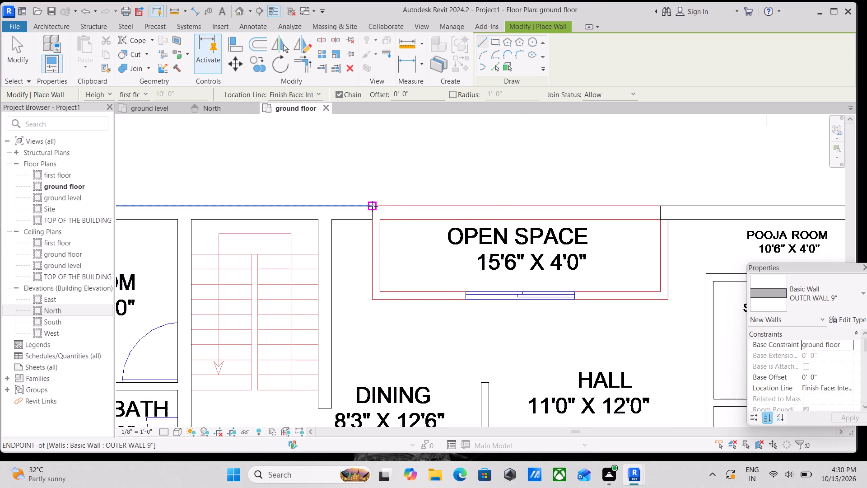
{"action": "left_click", "coordinate": [373, 206]}
{"action": "key", "text": "Escape"}
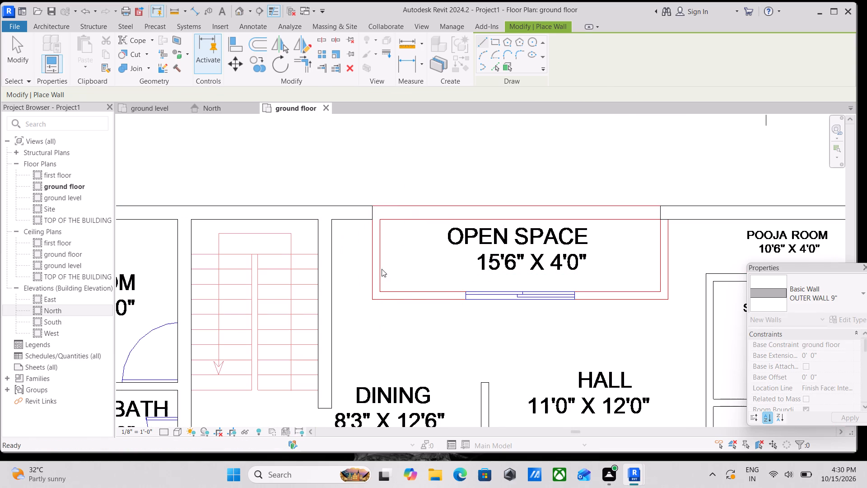
{"action": "left_click", "coordinate": [843, 292]}
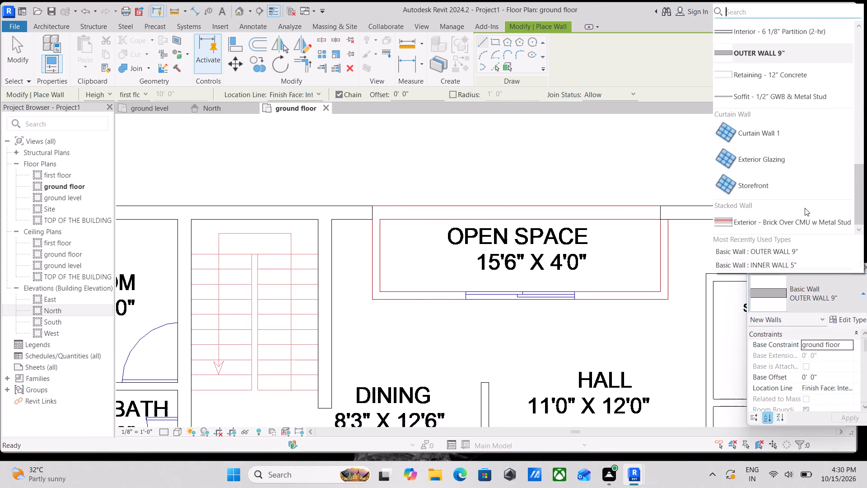
{"action": "scroll", "coordinate": [771, 134], "scroll_direction": "up", "scroll_amount": 3}
{"action": "left_click", "coordinate": [770, 117]}
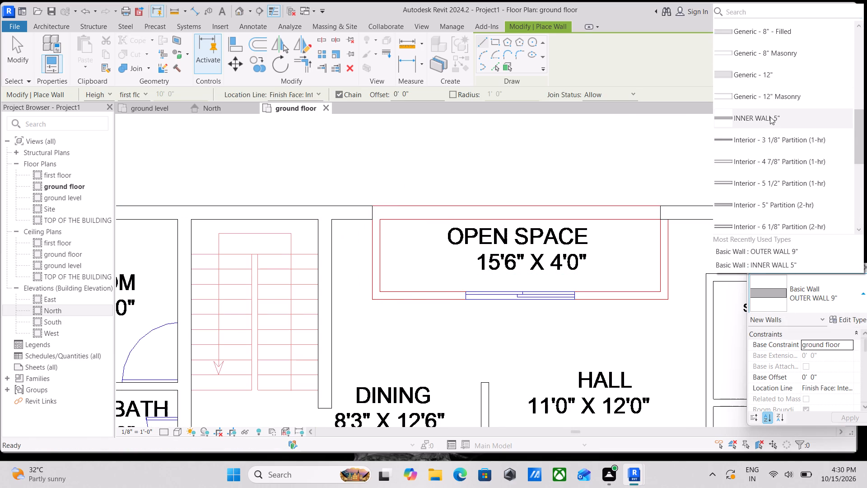
{"action": "scroll", "coordinate": [377, 212], "scroll_direction": "up", "scroll_amount": 2}
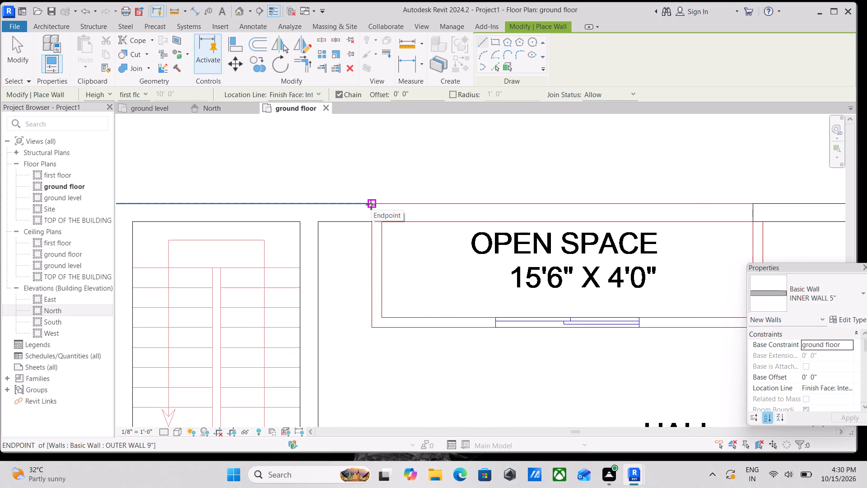
{"action": "left_click", "coordinate": [371, 205]}
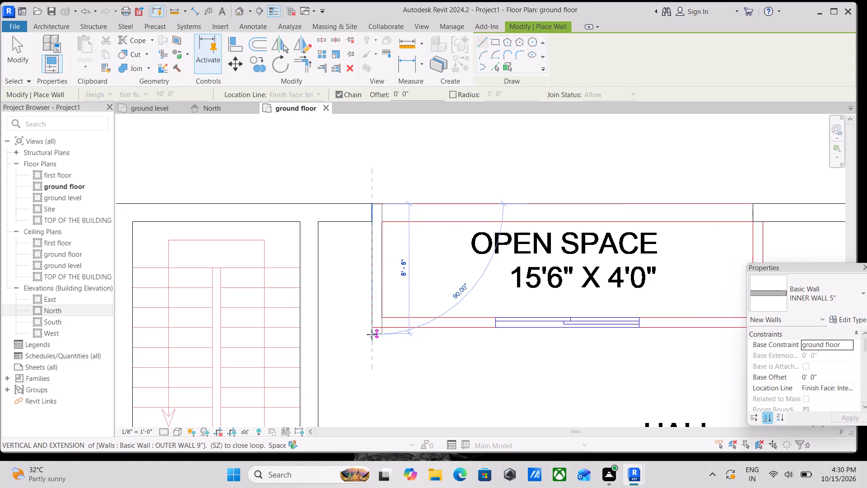
{"action": "left_click", "coordinate": [372, 327]}
{"action": "key", "text": "Escape"}
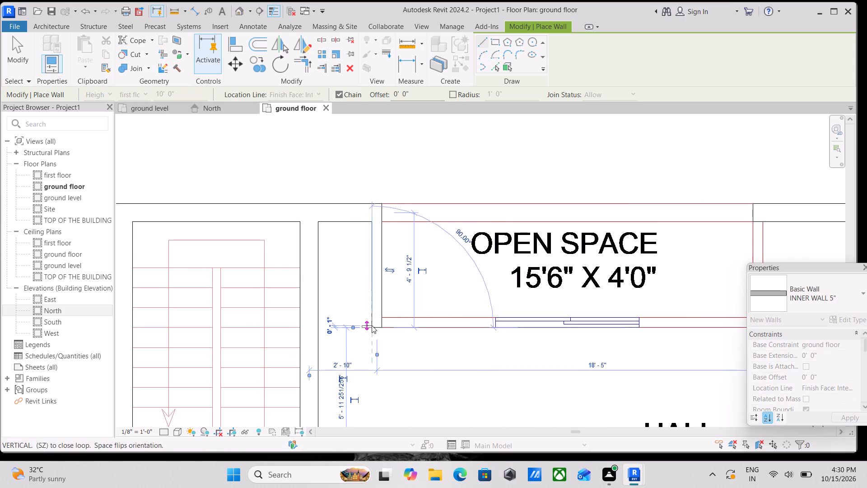
Draw an INNER WALL 5" 15'-6" long between the open space and the dining-hall area, straight across the sliding window opening.
{"action": "scroll", "coordinate": [444, 323], "scroll_direction": "down", "scroll_amount": 3}
{"action": "middle_click_drag", "start_coordinate": [443, 323], "coordinate": [371, 317]}
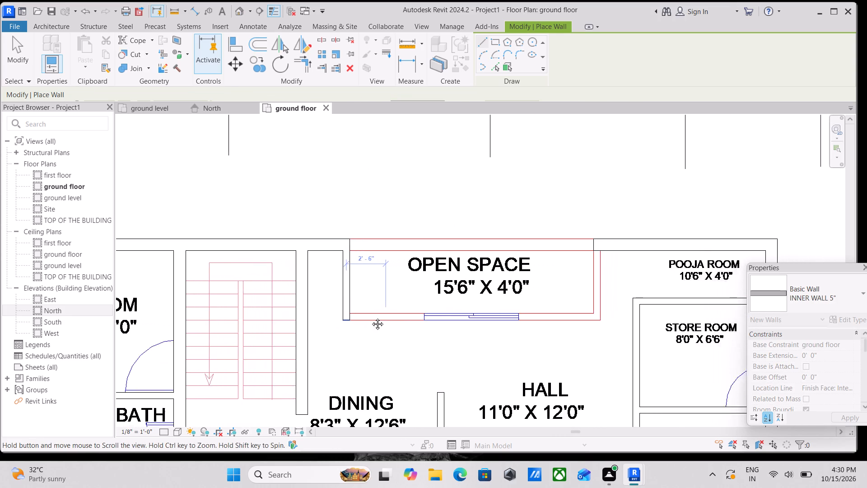
{"action": "middle_click_drag", "start_coordinate": [371, 317], "coordinate": [364, 317]}
{"action": "scroll", "coordinate": [330, 302], "scroll_direction": "up", "scroll_amount": 3}
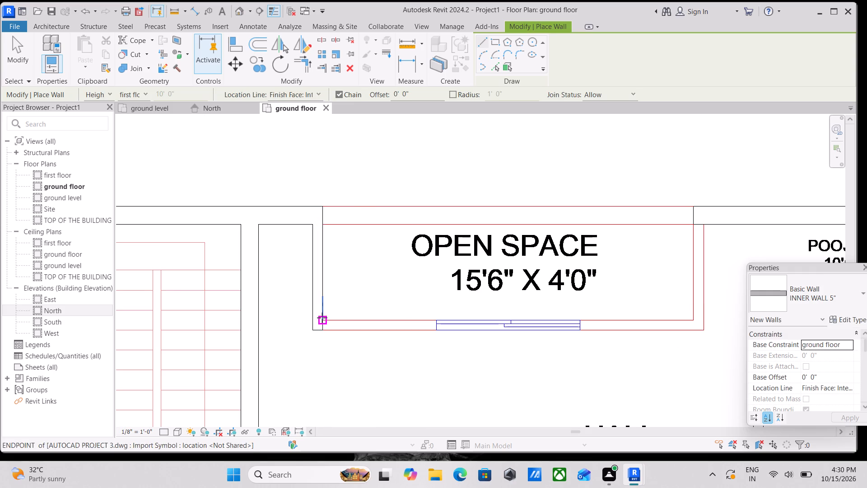
{"action": "left_click", "coordinate": [322, 318]}
{"action": "middle_click_drag", "start_coordinate": [429, 317], "coordinate": [294, 324]}
{"action": "key", "text": "space"}
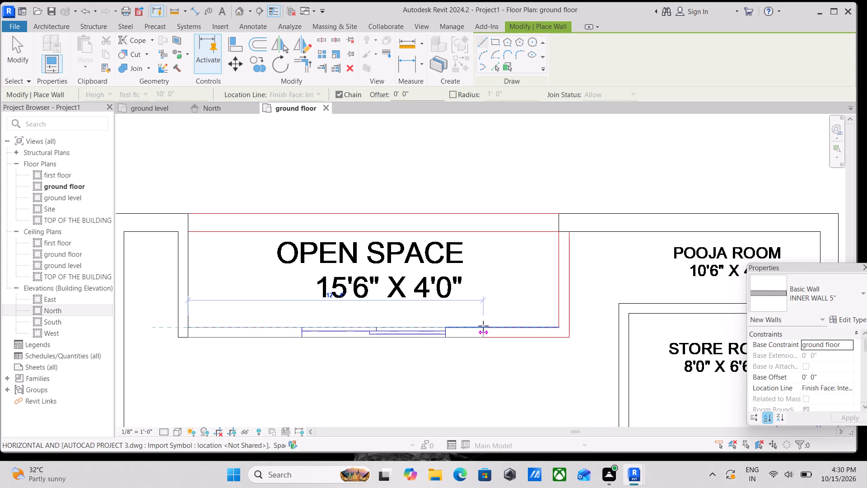
{"action": "middle_click_drag", "start_coordinate": [483, 326], "coordinate": [429, 331]}
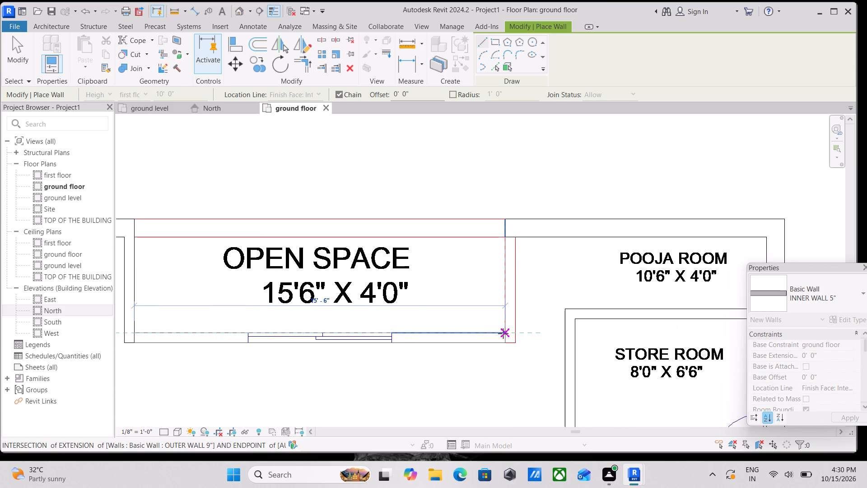
{"action": "left_click", "coordinate": [502, 332]}
{"action": "key", "text": "Escape"}
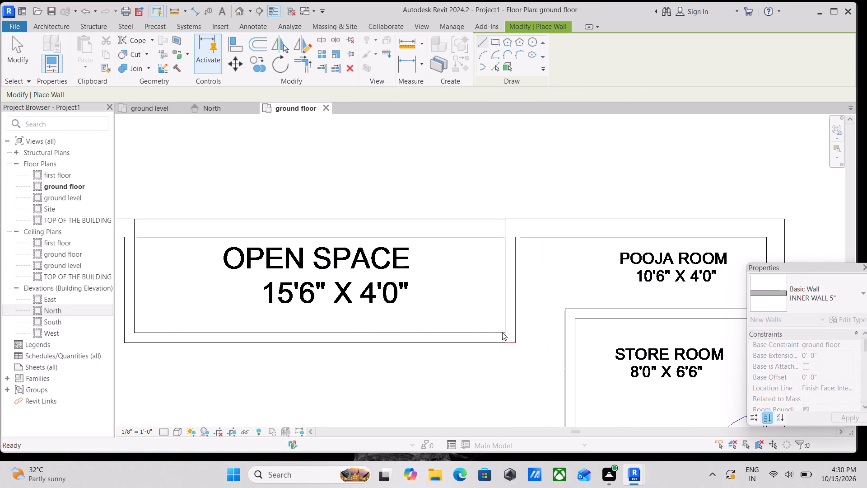
Draw an INNER WALL 5" along the open space's pooja-room side, from the window wall's end up to the outer wall's inner face.
{"action": "scroll", "coordinate": [505, 335], "scroll_direction": "up", "scroll_amount": 3}
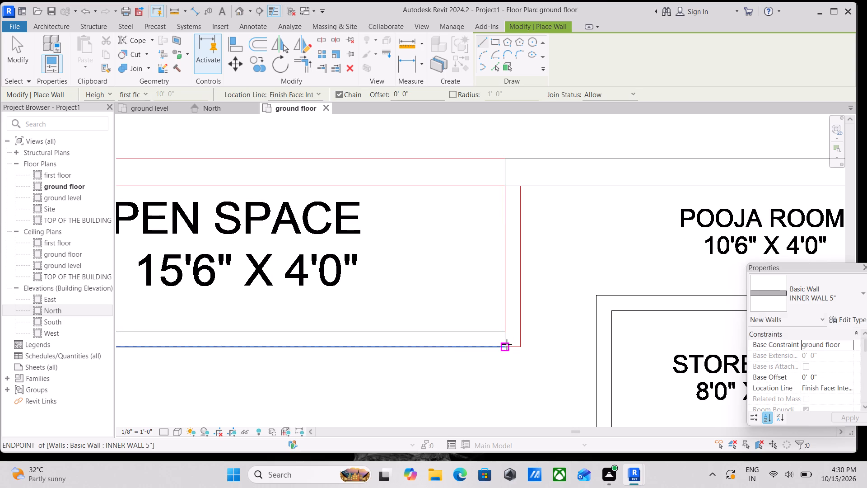
{"action": "left_click", "coordinate": [508, 348]}
{"action": "key", "text": "space"}
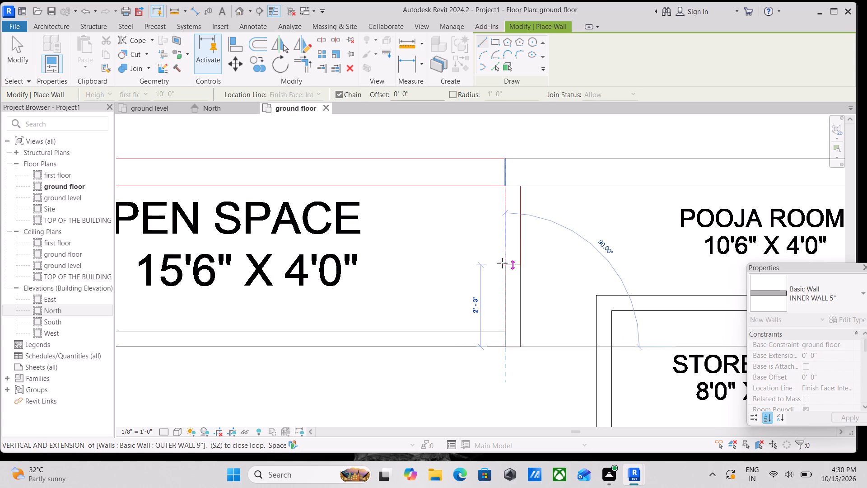
{"action": "middle_click_drag", "start_coordinate": [505, 262], "coordinate": [497, 322]}
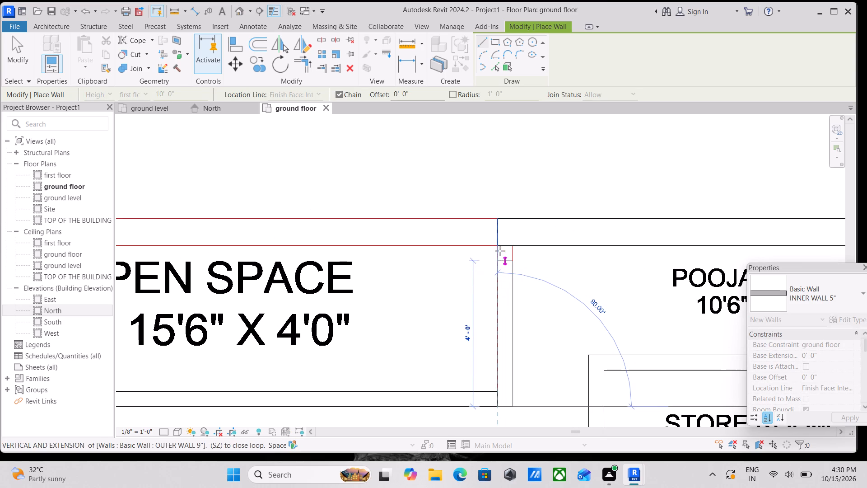
{"action": "left_click", "coordinate": [499, 246]}
{"action": "key", "text": "Escape"}
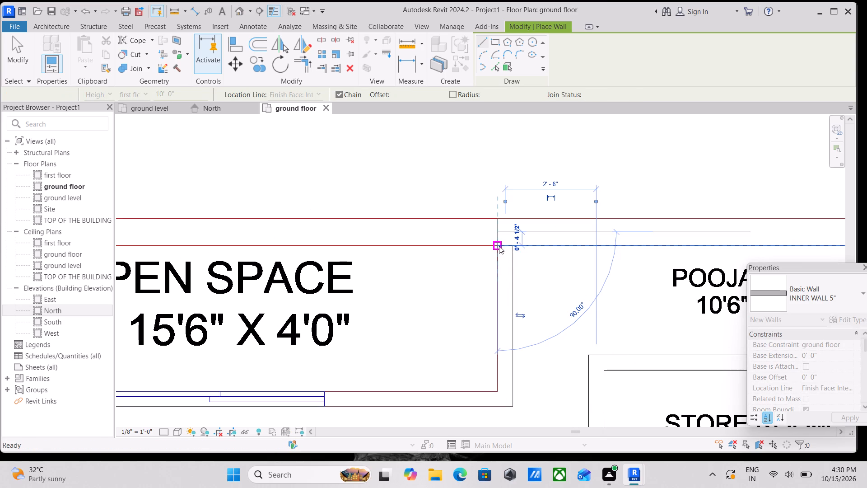
Leave wall placement and examine the drawn ground-floor walls against the plan, from the open space across to the bedroom and staircase.
{"action": "scroll", "coordinate": [419, 288], "scroll_direction": "down", "scroll_amount": 7}
{"action": "scroll", "coordinate": [407, 338], "scroll_direction": "down", "scroll_amount": 1}
{"action": "middle_click_drag", "start_coordinate": [406, 347], "coordinate": [413, 328]}
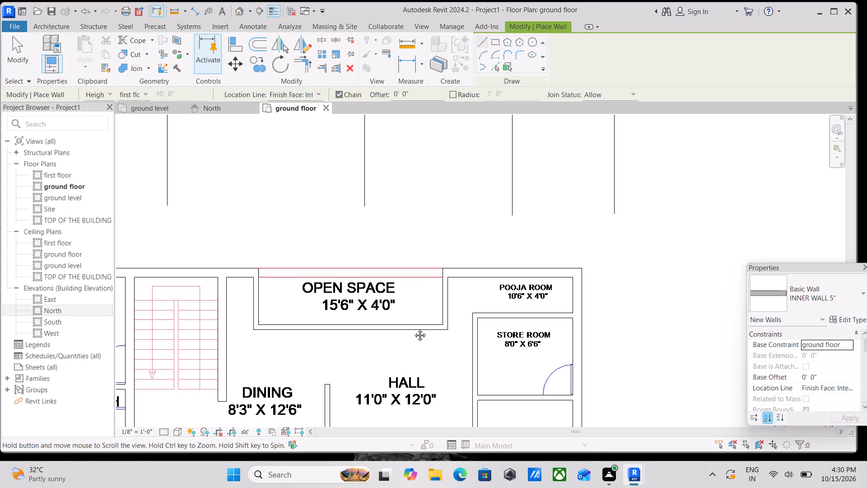
{"action": "middle_click_drag", "start_coordinate": [413, 328], "coordinate": [431, 301]}
{"action": "scroll", "coordinate": [431, 301], "scroll_direction": "down", "scroll_amount": 2}
{"action": "middle_click_drag", "start_coordinate": [435, 299], "coordinate": [454, 291]}
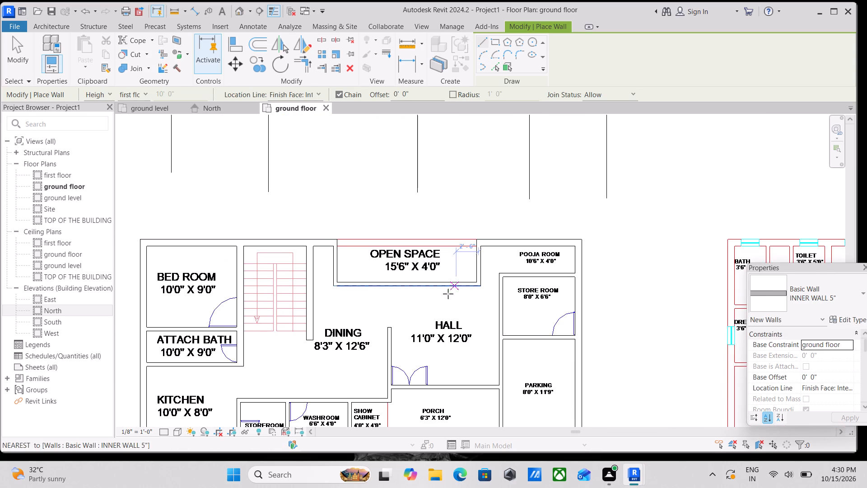
{"action": "middle_click_drag", "start_coordinate": [420, 313], "coordinate": [439, 227]}
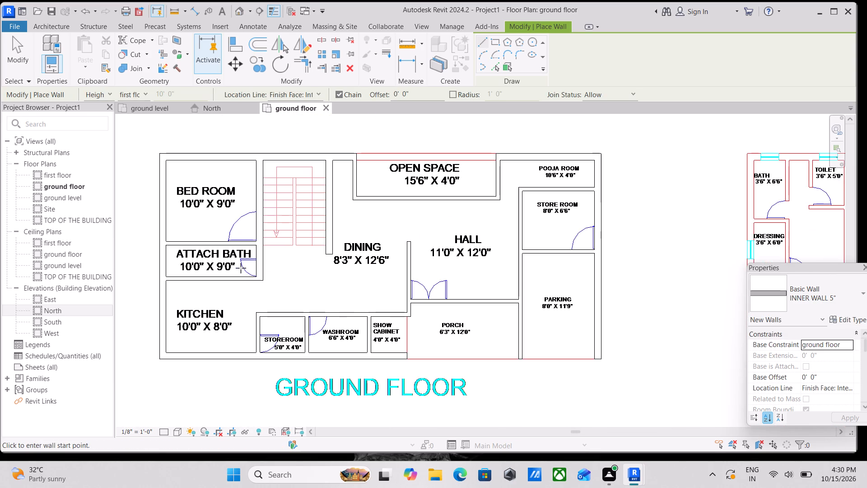
{"action": "scroll", "coordinate": [198, 252], "scroll_direction": "up", "scroll_amount": 3}
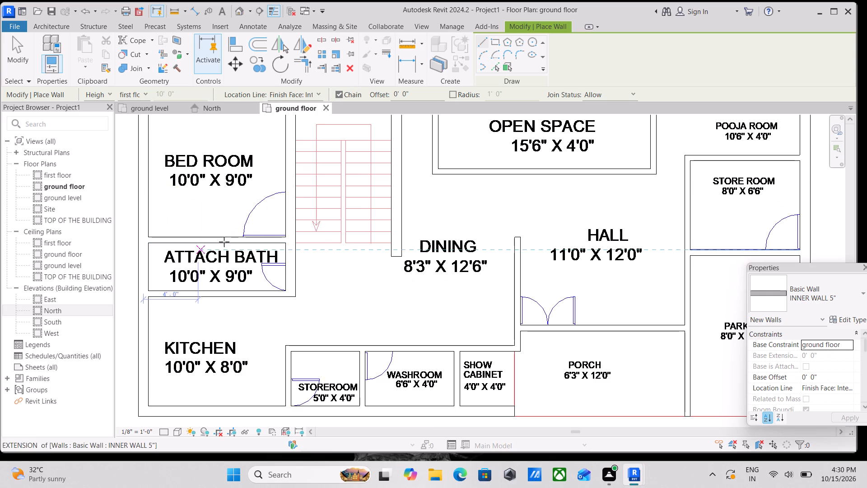
{"action": "middle_click_drag", "start_coordinate": [320, 258], "coordinate": [316, 333]}
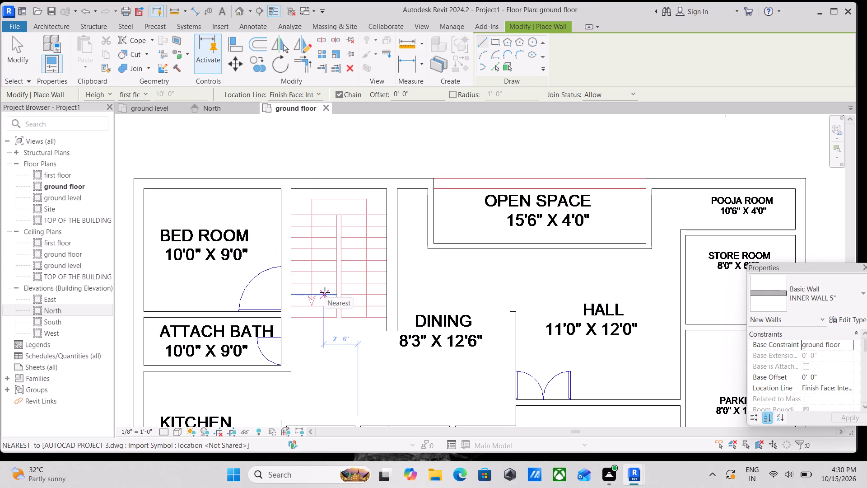
{"action": "scroll", "coordinate": [393, 222], "scroll_direction": "down", "scroll_amount": 2}
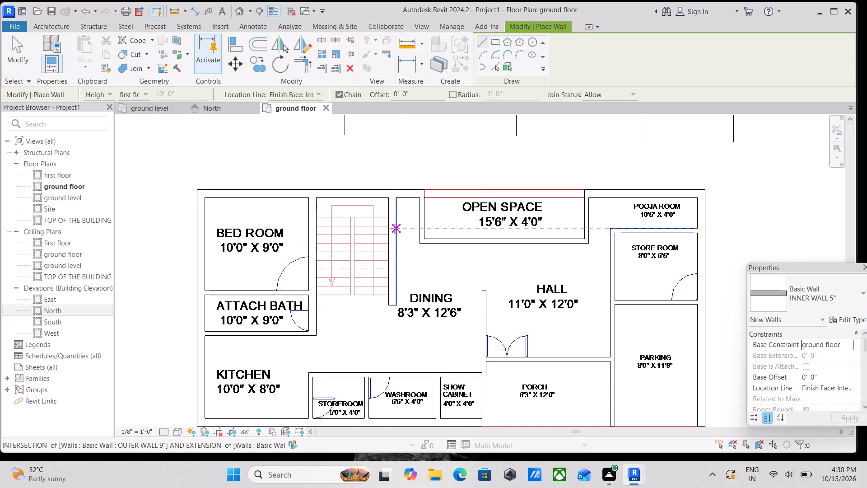
{"action": "key", "text": "Escape"}
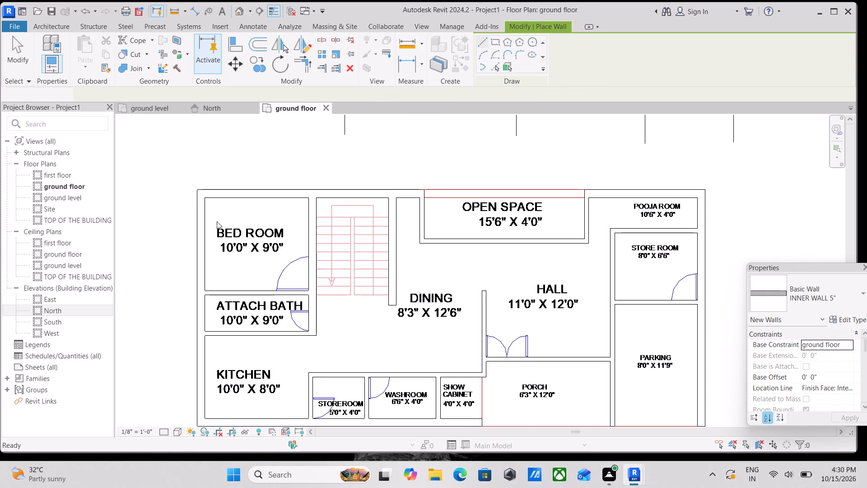
{"action": "scroll", "coordinate": [323, 188], "scroll_direction": "down", "scroll_amount": 1}
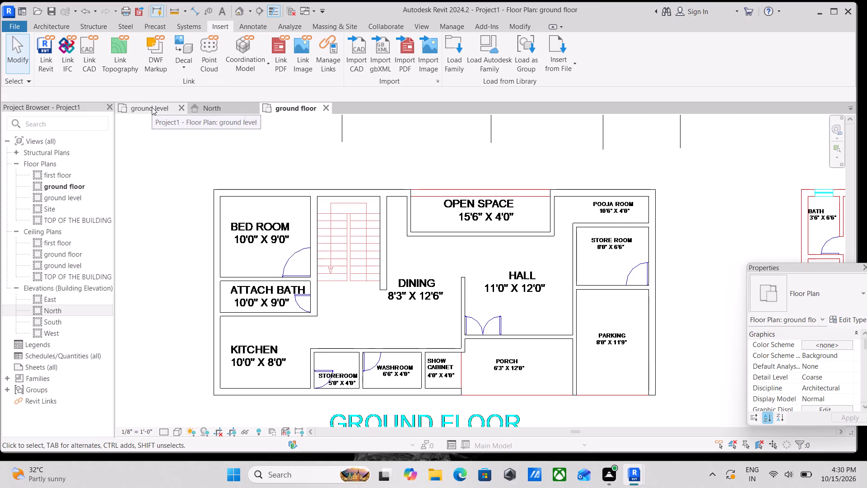
{"action": "scroll", "coordinate": [236, 229], "scroll_direction": "up", "scroll_amount": 2}
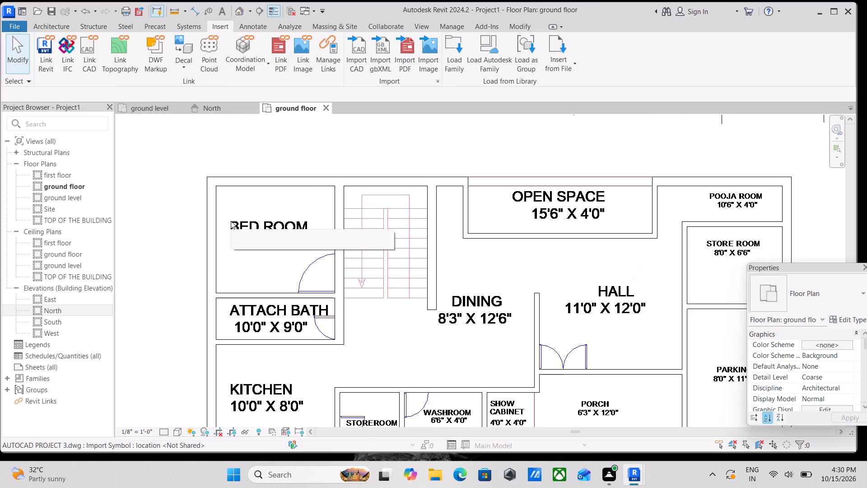
{"action": "middle_click_drag", "start_coordinate": [233, 204], "coordinate": [240, 266]}
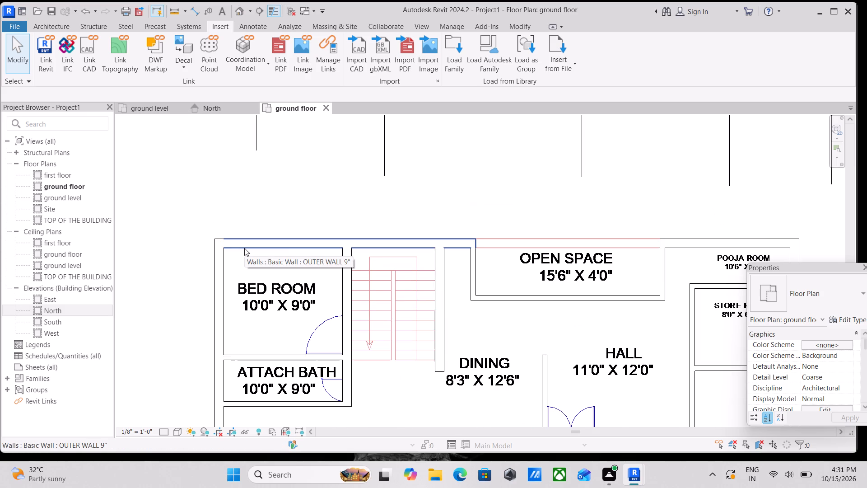
{"action": "scroll", "coordinate": [244, 248], "scroll_direction": "down", "scroll_amount": 1}
{"action": "middle_click_drag", "start_coordinate": [244, 264], "coordinate": [243, 210]}
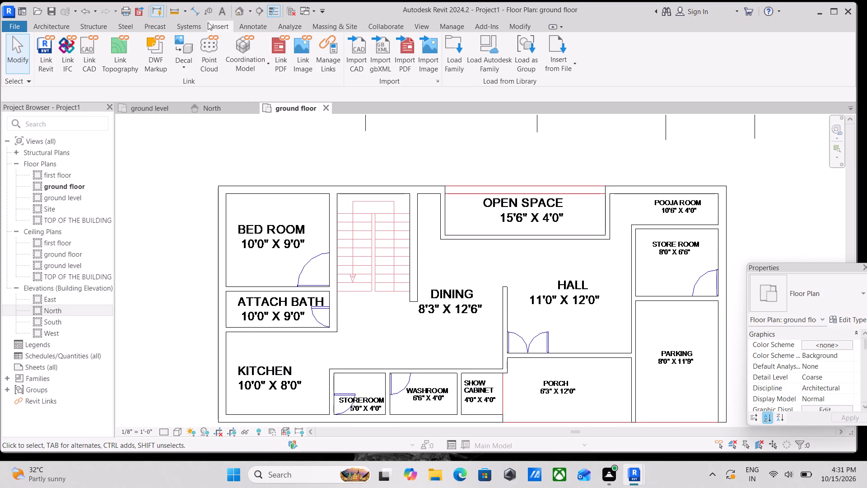
Start an architectural floor and sketch a rectangular boundary around the ground-floor plan, between diagonally opposite outer corners of the outer walls.
{"action": "left_click", "coordinate": [57, 26]}
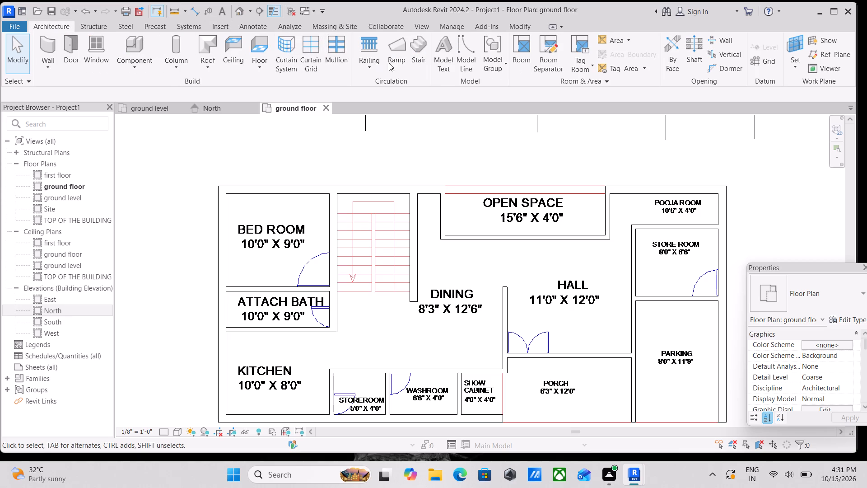
{"action": "left_click", "coordinate": [255, 64]}
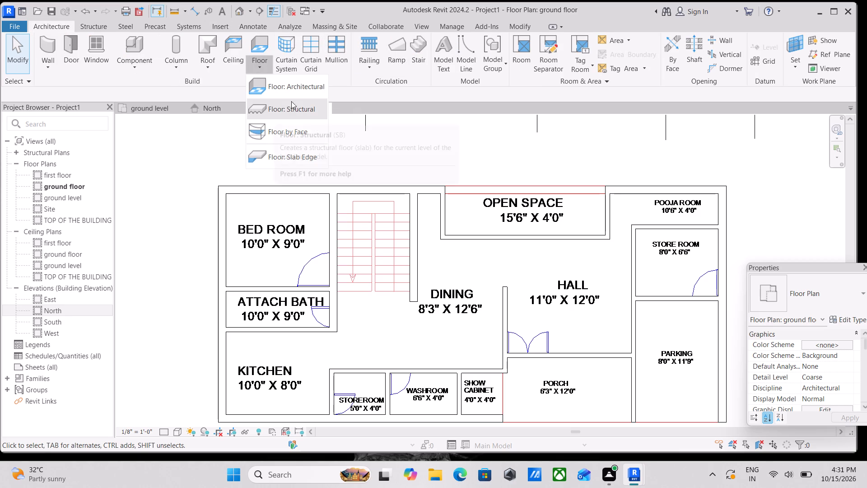
{"action": "left_click", "coordinate": [312, 86]}
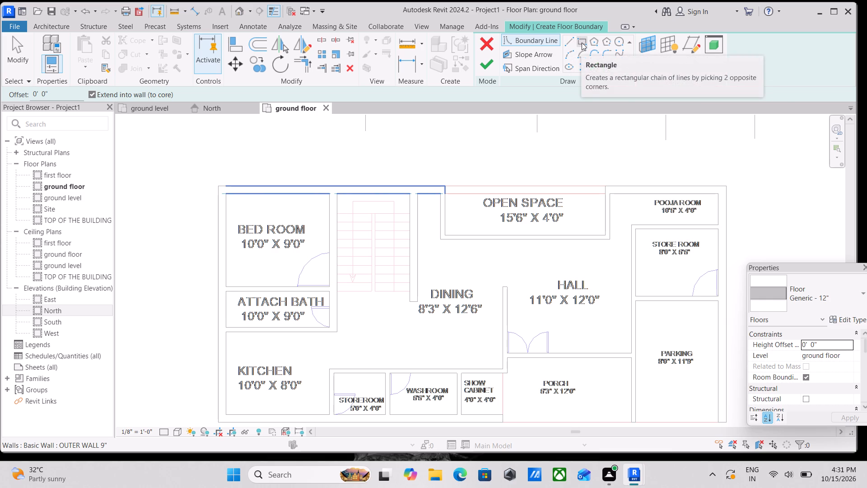
{"action": "left_click", "coordinate": [582, 42]}
{"action": "scroll", "coordinate": [216, 190], "scroll_direction": "down", "scroll_amount": 2}
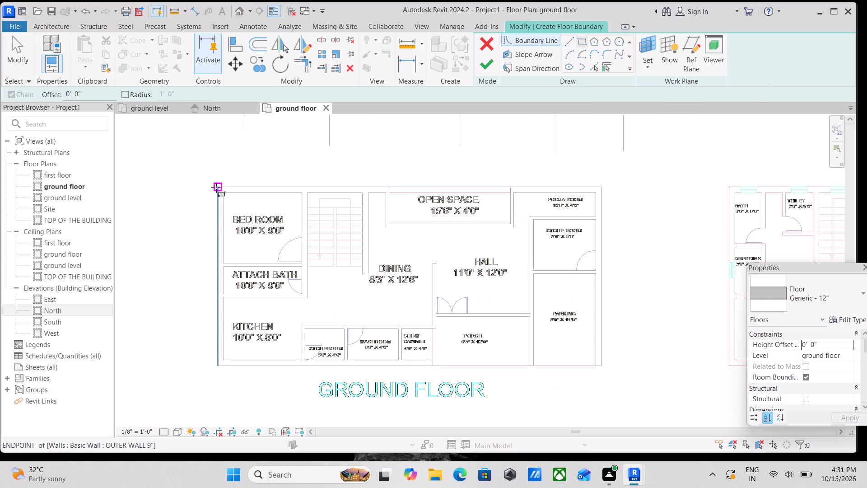
{"action": "left_click", "coordinate": [216, 185]}
{"action": "middle_click_drag", "start_coordinate": [380, 319], "coordinate": [294, 262]}
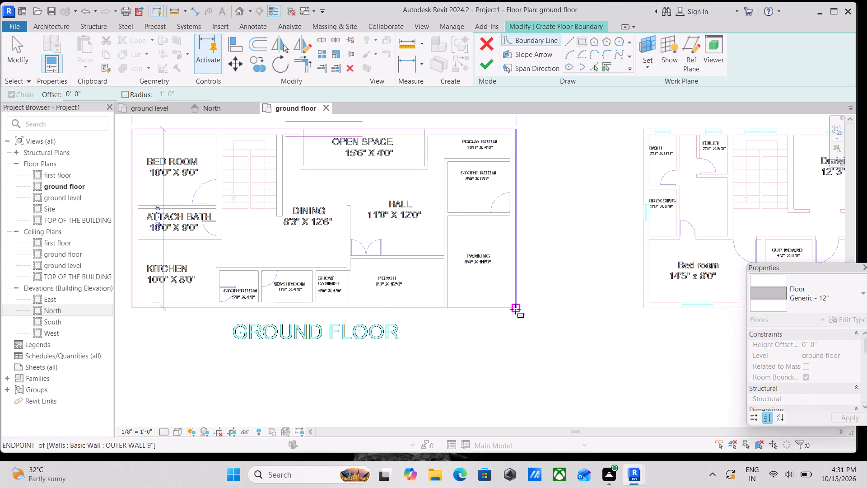
{"action": "scroll", "coordinate": [515, 309], "scroll_direction": "up", "scroll_amount": 2}
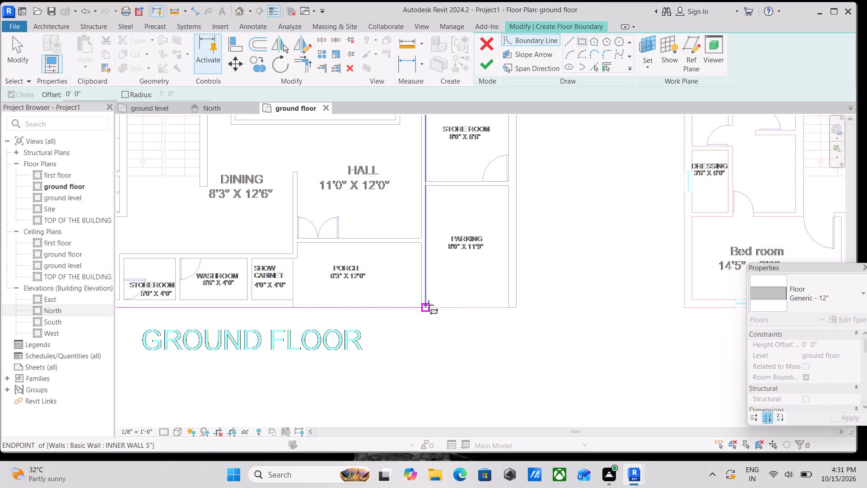
{"action": "left_click", "coordinate": [518, 308]}
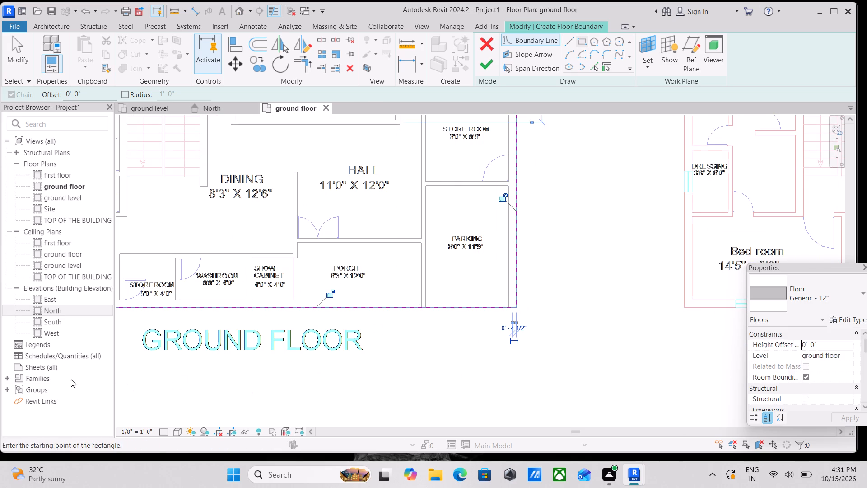
Open the Generic - 12" floor type's structure and create a new material named MARBLE FLOORING for its structure layer.
{"action": "left_click", "coordinate": [858, 320]}
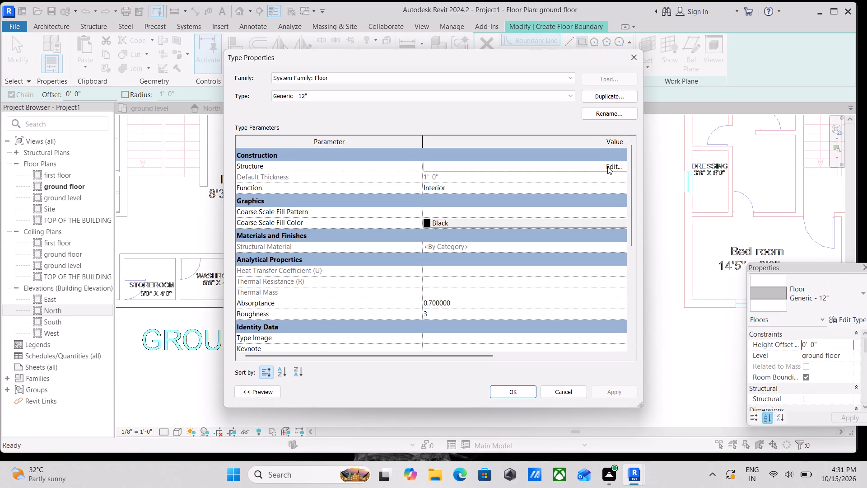
{"action": "left_click", "coordinate": [607, 163]}
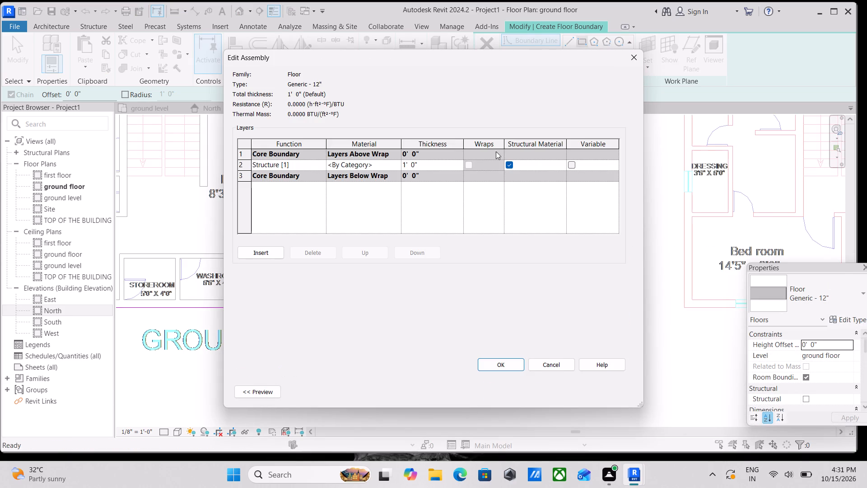
{"action": "left_click", "coordinate": [355, 164]}
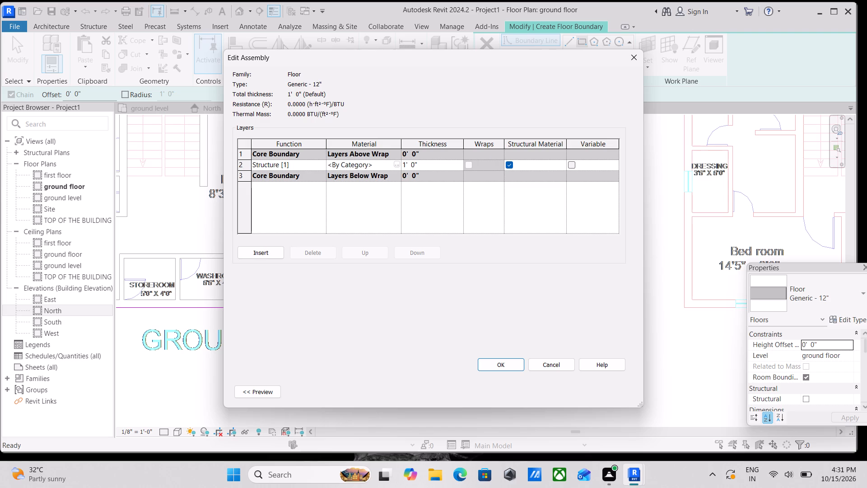
{"action": "left_click", "coordinate": [397, 162]}
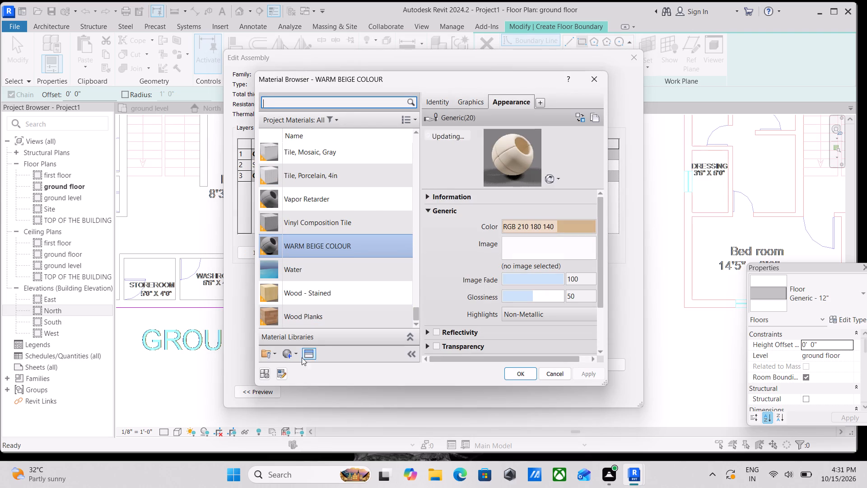
{"action": "left_click", "coordinate": [287, 348]}
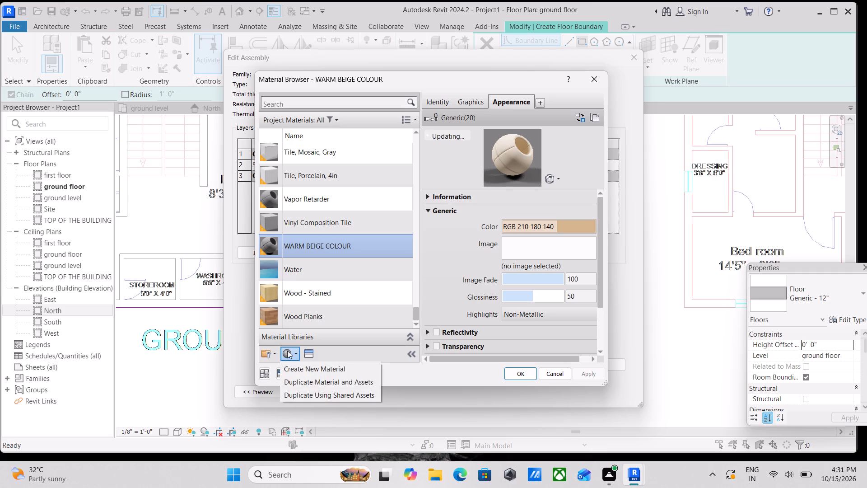
{"action": "left_click", "coordinate": [289, 367]}
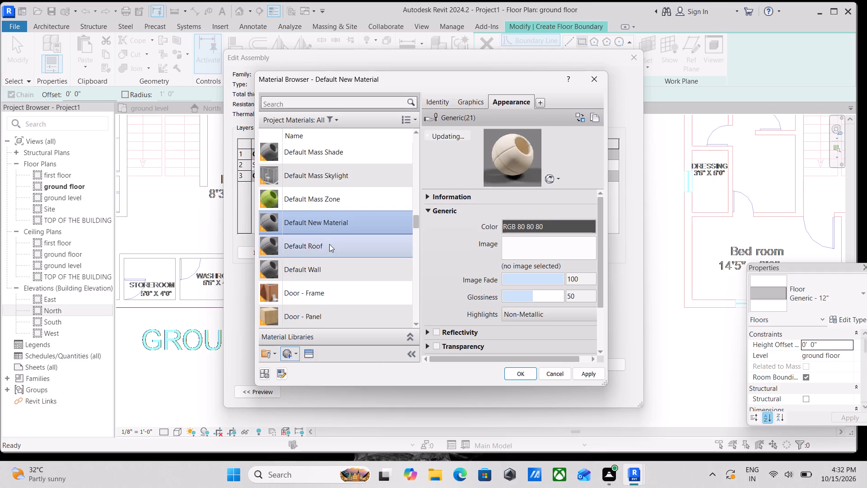
{"action": "right_click", "coordinate": [314, 214]}
{"action": "left_click", "coordinate": [344, 259]}
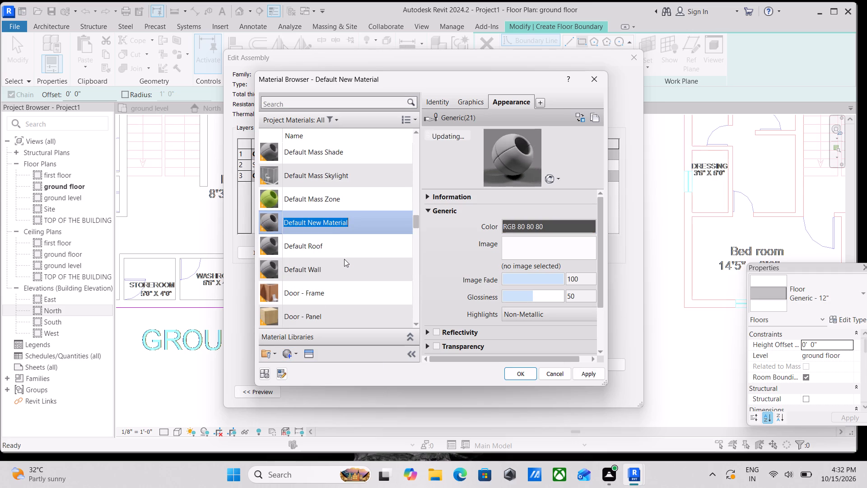
{"action": "type", "text": "MARBLE"}
{"action": "key", "text": "space"}
{"action": "type", "text": "FLOORI"}
{"action": "type", "text": "NG"}
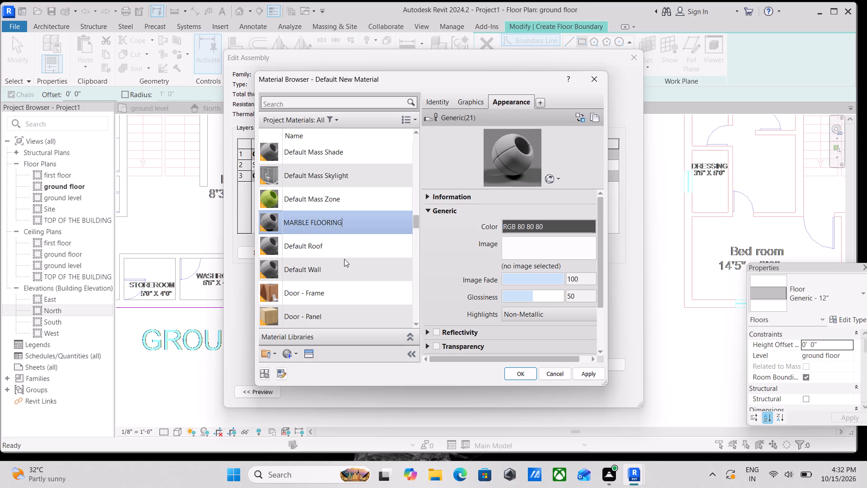
{"action": "key", "text": "Return"}
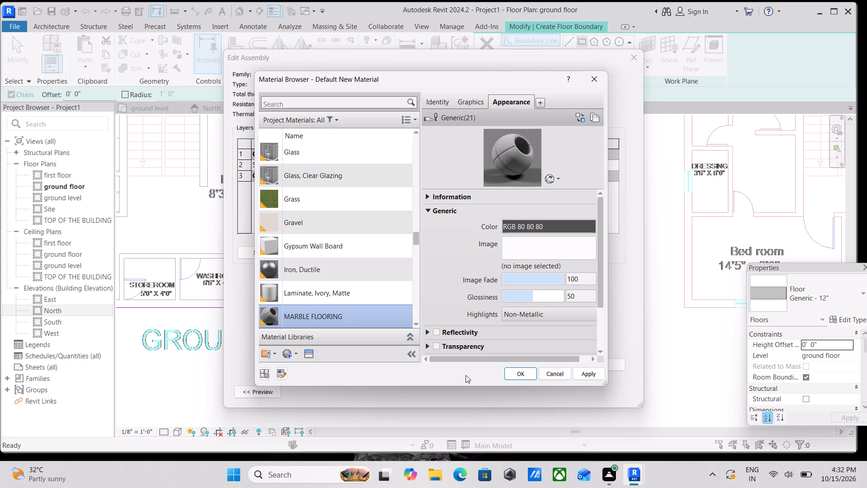
{"action": "scroll", "coordinate": [365, 315], "scroll_direction": "down", "scroll_amount": 1}
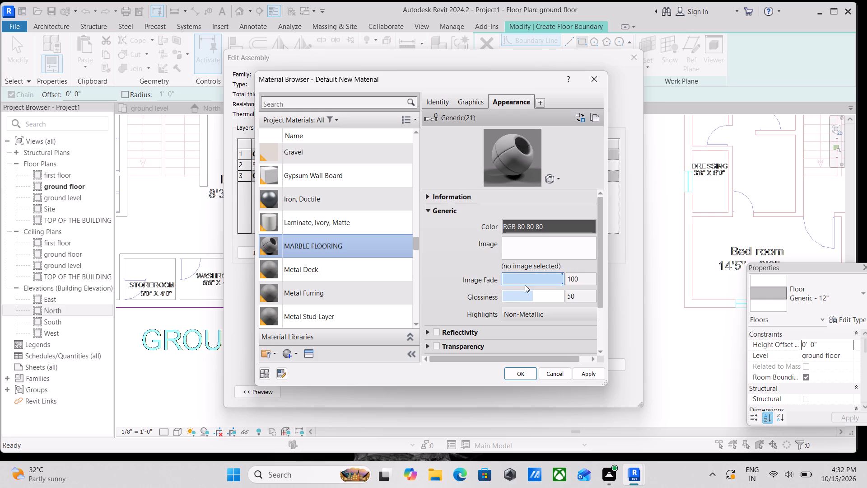
Apply the Square - Blue appearance asset from Flooring: Tile to MARBLE FLOORING, after trying 2in Squares - Beige and Diamond - Red.
{"action": "left_click", "coordinate": [315, 353]}
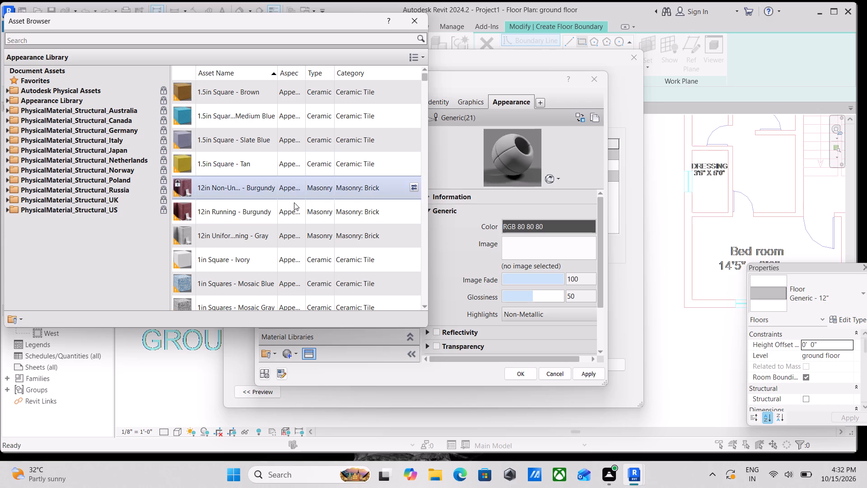
{"action": "scroll", "coordinate": [187, 265], "scroll_direction": "down", "scroll_amount": 1}
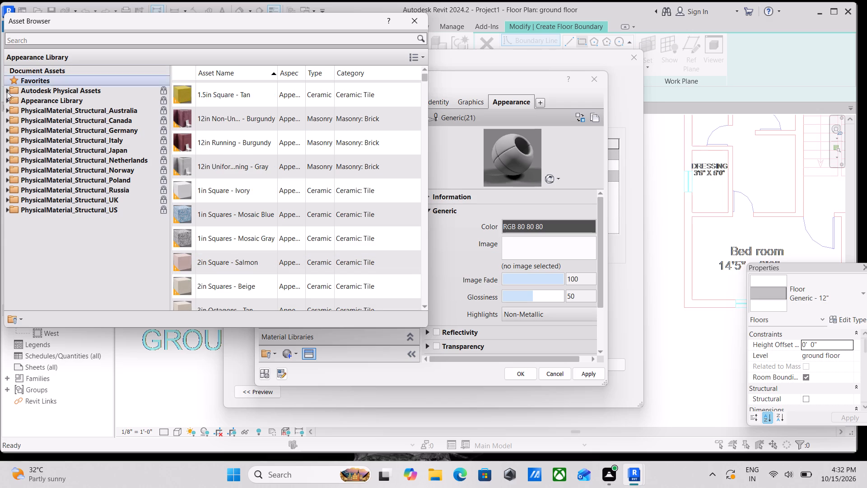
{"action": "left_click", "coordinate": [8, 102]}
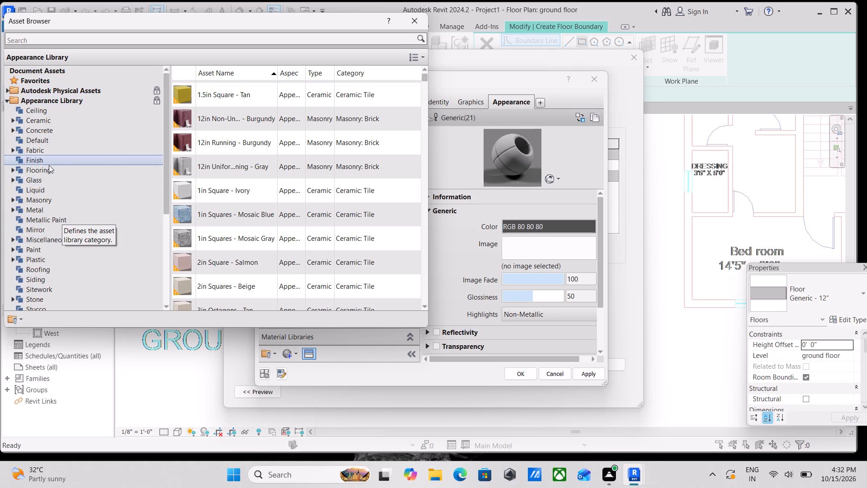
{"action": "left_click", "coordinate": [13, 169]}
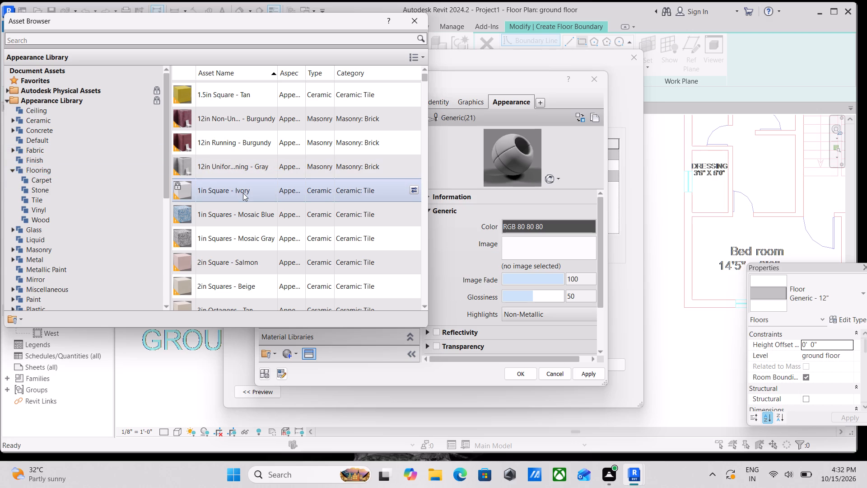
{"action": "scroll", "coordinate": [238, 272], "scroll_direction": "down", "scroll_amount": 1}
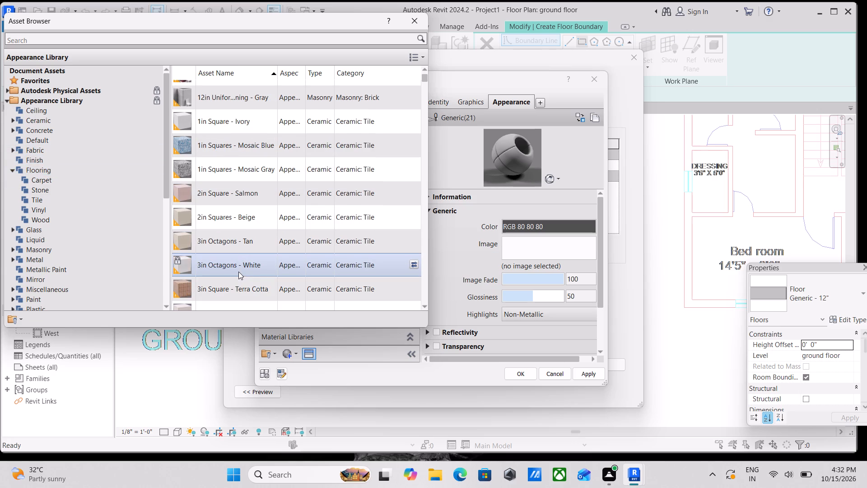
{"action": "triple_click", "coordinate": [266, 217]}
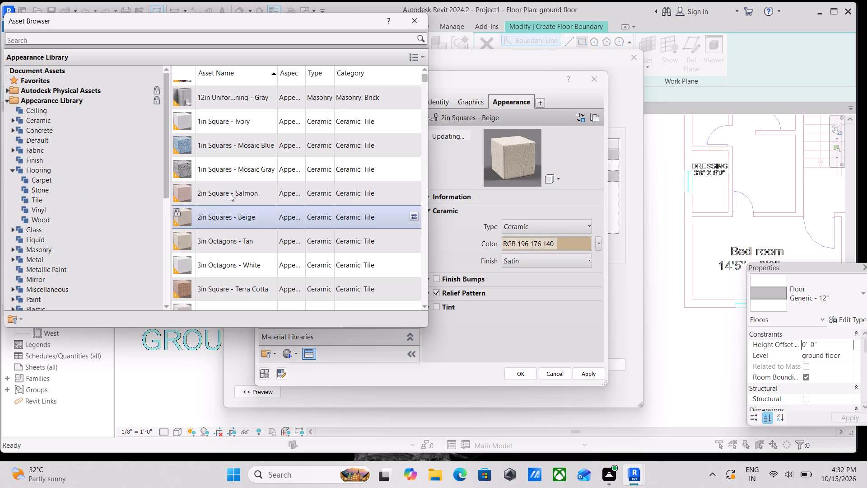
{"action": "double_click", "coordinate": [30, 198]}
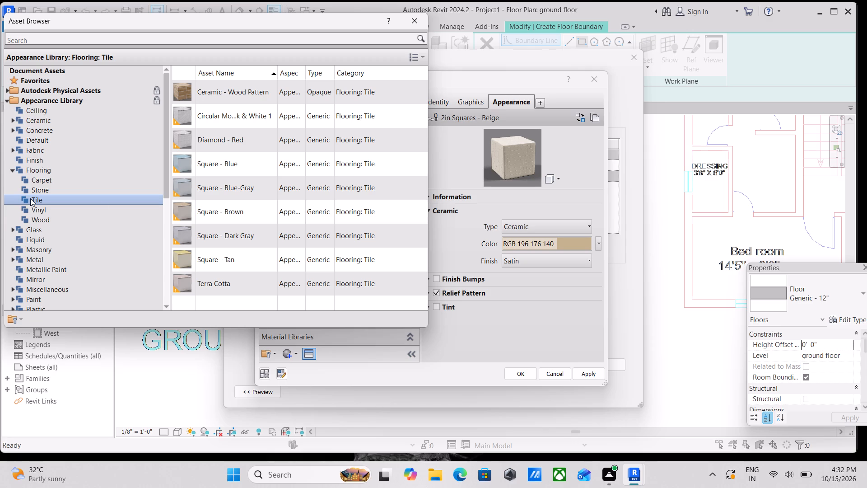
{"action": "scroll", "coordinate": [233, 222], "scroll_direction": "down", "scroll_amount": 3}
{"action": "scroll", "coordinate": [233, 222], "scroll_direction": "up", "scroll_amount": 2}
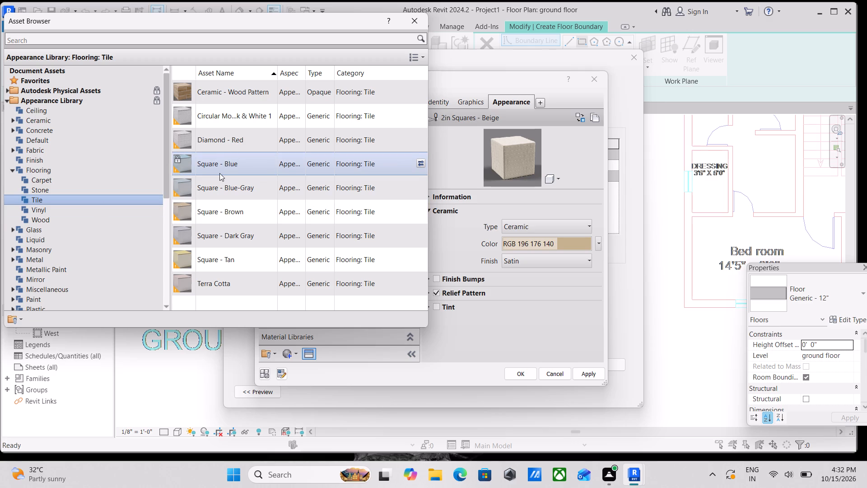
{"action": "double_click", "coordinate": [219, 173]}
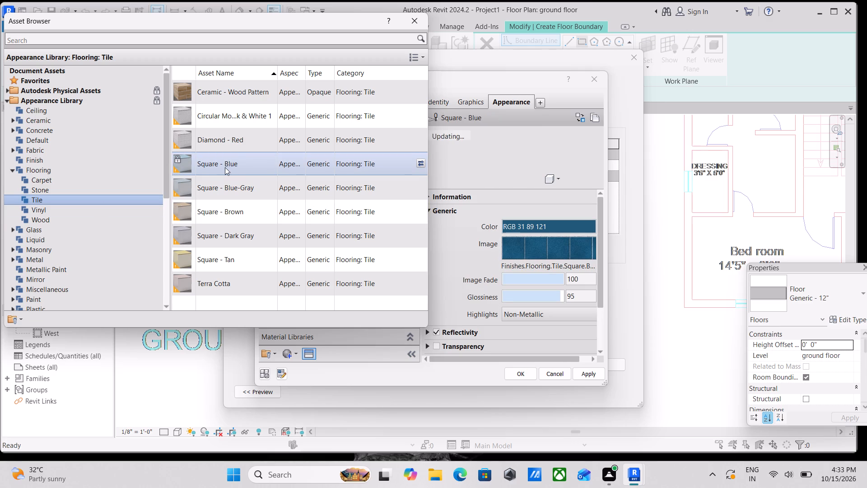
{"action": "double_click", "coordinate": [232, 149]}
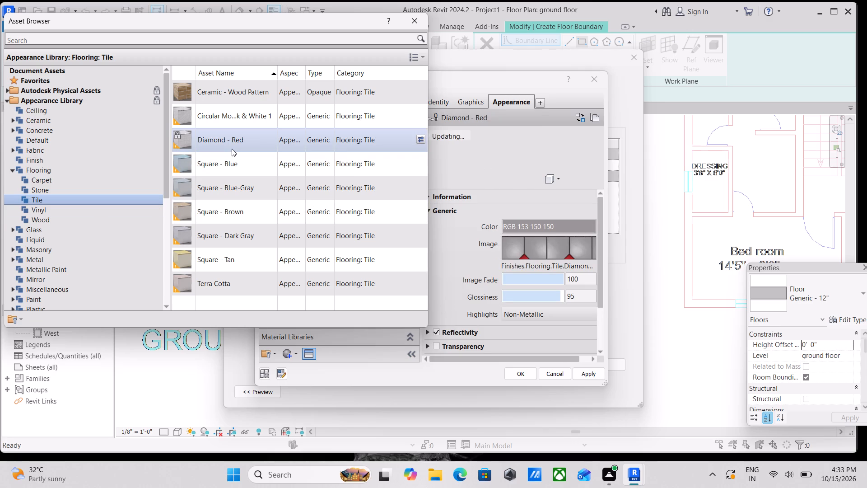
{"action": "double_click", "coordinate": [233, 165]}
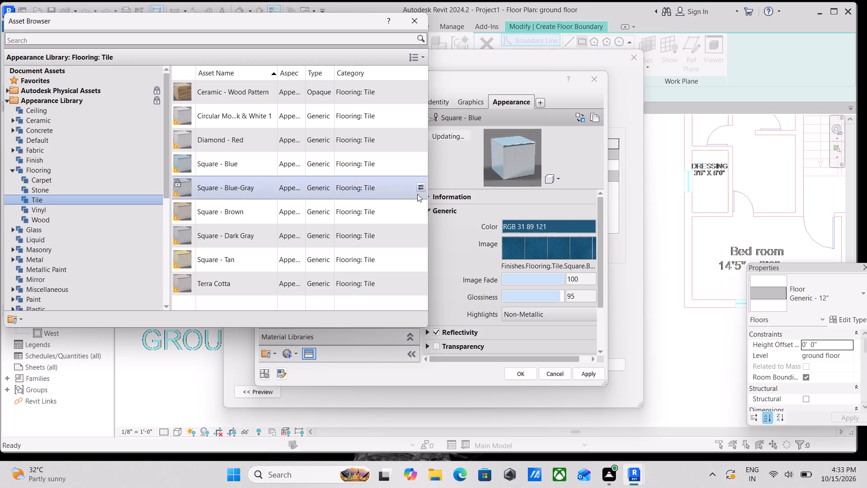
Set the material preview scene to Walls and examine how the Square - Blue tile appearance looks.
{"action": "left_click", "coordinate": [556, 178]}
{"action": "left_click", "coordinate": [557, 191]}
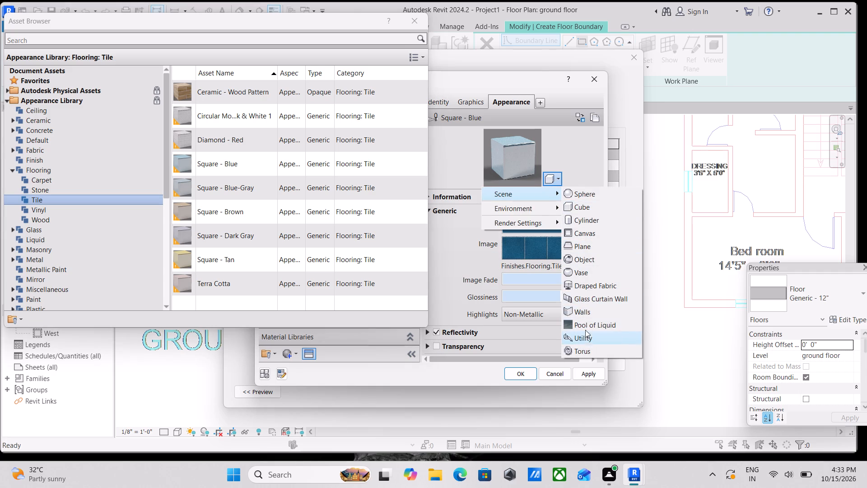
{"action": "left_click", "coordinate": [582, 310]}
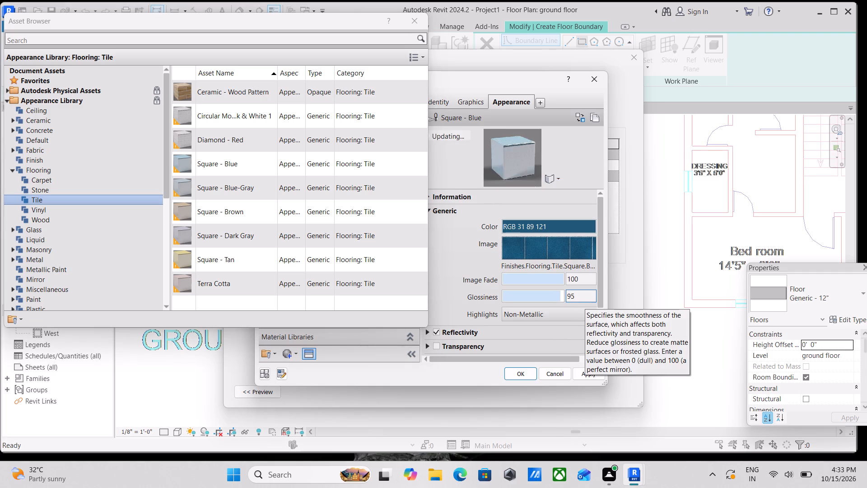
{"action": "scroll", "coordinate": [511, 139], "scroll_direction": "up", "scroll_amount": 3}
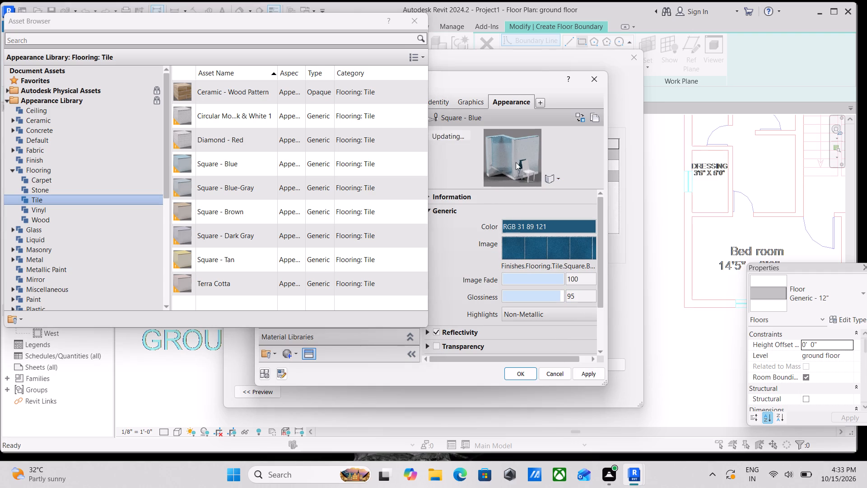
{"action": "scroll", "coordinate": [517, 158], "scroll_direction": "up", "scroll_amount": 4}
{"action": "scroll", "coordinate": [261, 220], "scroll_direction": "down", "scroll_amount": 2}
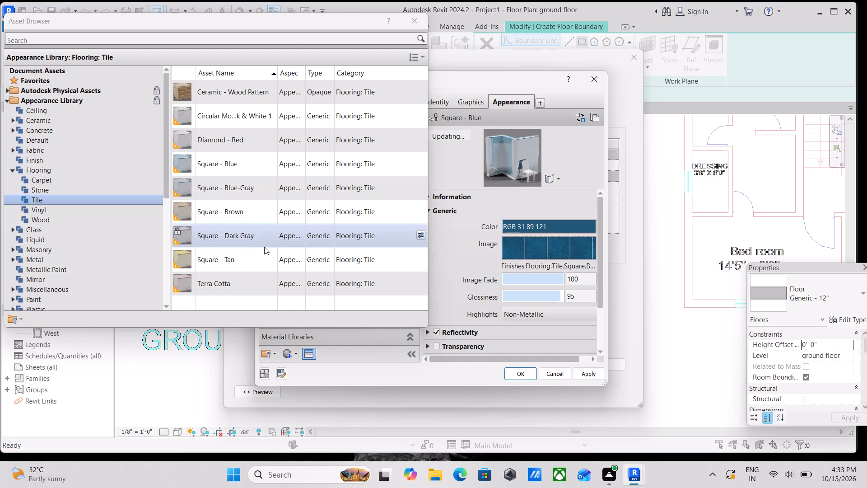
{"action": "scroll", "coordinate": [275, 282], "scroll_direction": "up", "scroll_amount": 2}
{"action": "scroll", "coordinate": [250, 137], "scroll_direction": "up", "scroll_amount": 3}
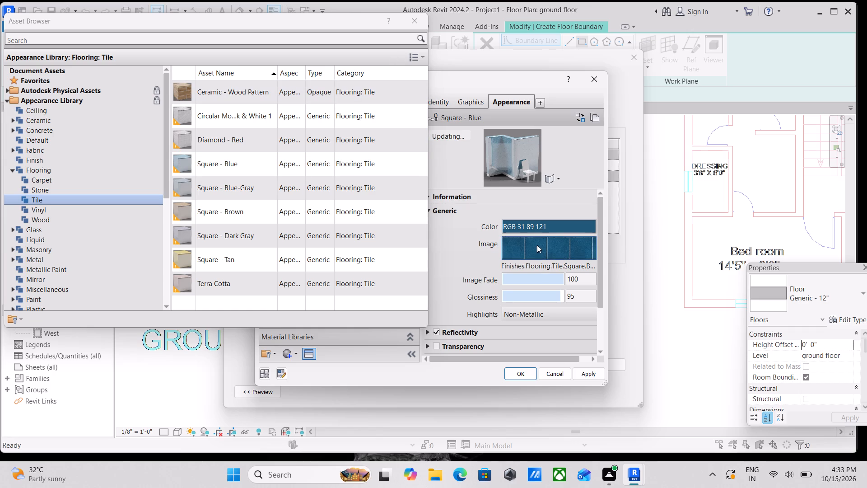
Set the generic colour of the MARBLE FLOORING appearance to RGB 250 247 235, starting from a white custom colour.
{"action": "left_click", "coordinate": [537, 227]}
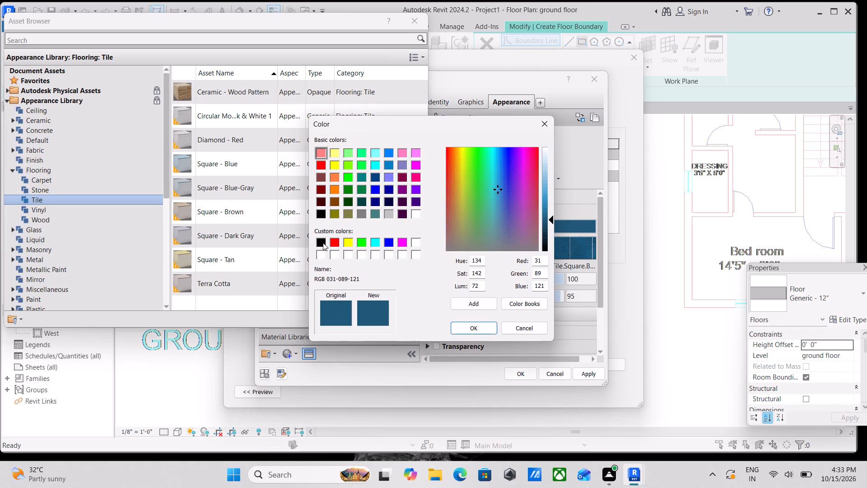
{"action": "left_click", "coordinate": [542, 122]}
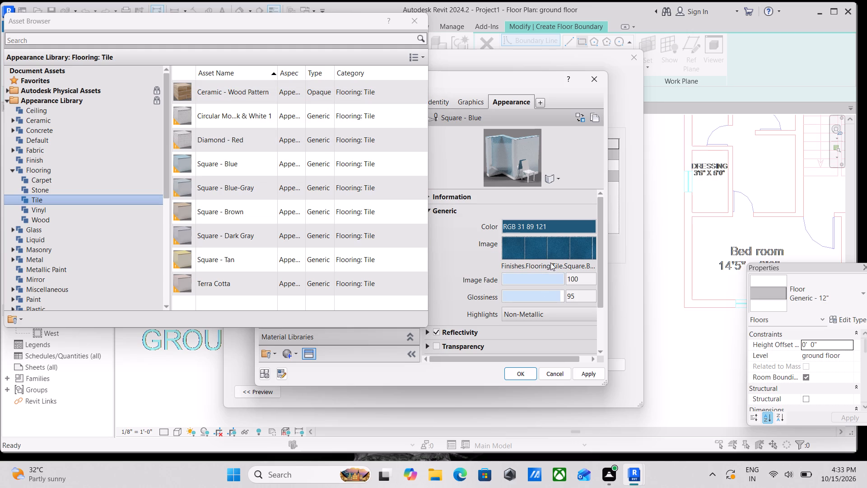
{"action": "double_click", "coordinate": [557, 227]}
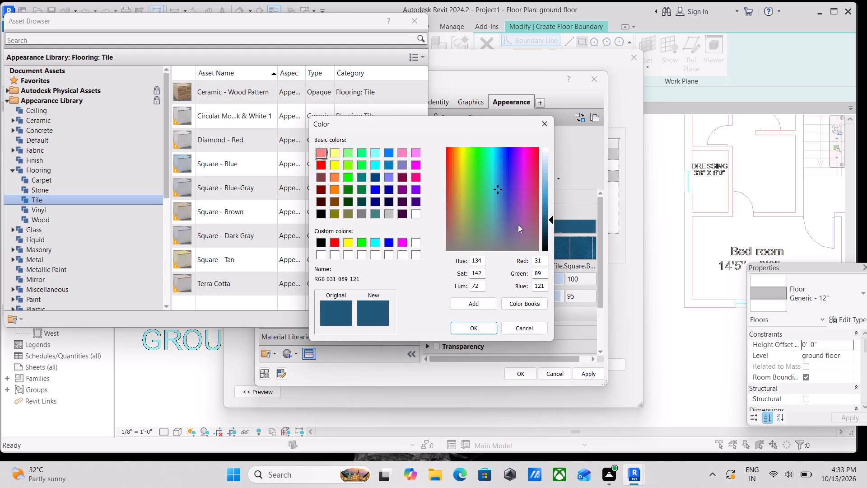
{"action": "scroll", "coordinate": [353, 188], "scroll_direction": "down", "scroll_amount": 1}
{"action": "scroll", "coordinate": [343, 331], "scroll_direction": "up", "scroll_amount": 2}
{"action": "scroll", "coordinate": [345, 279], "scroll_direction": "up", "scroll_amount": 3}
{"action": "left_click", "coordinate": [320, 256]}
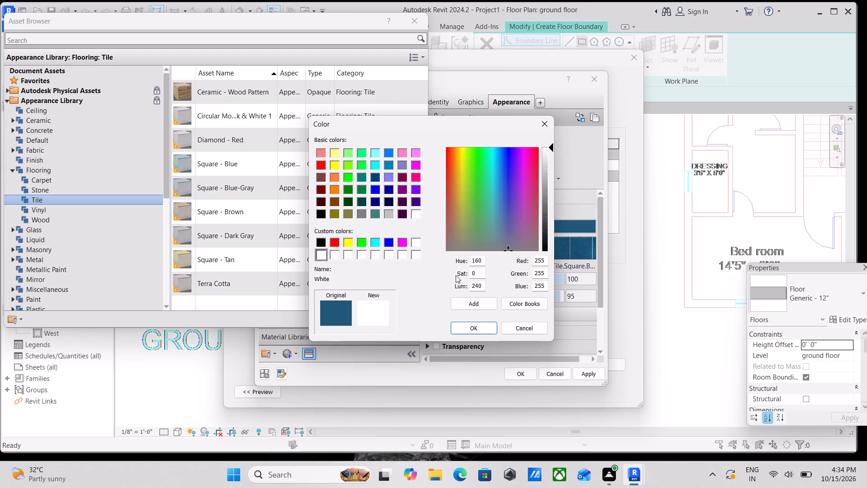
{"action": "left_click_drag", "start_coordinate": [546, 259], "coordinate": [510, 269]}
{"action": "type", "text": "250"}
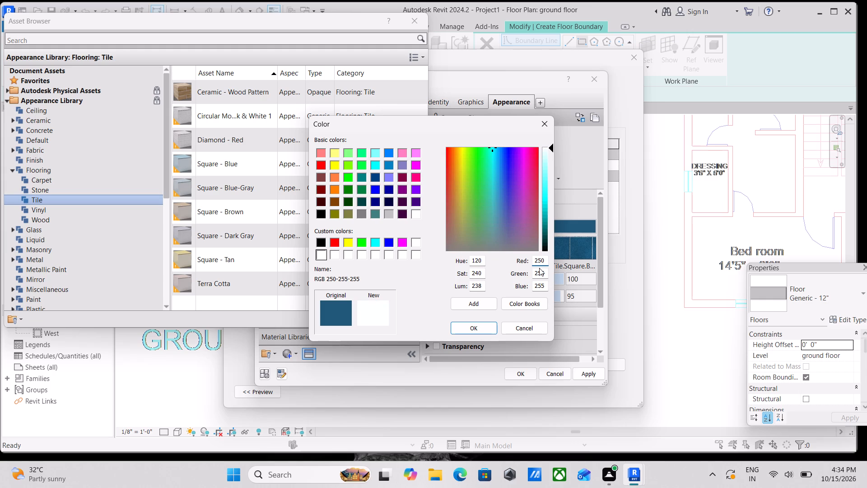
{"action": "left_click_drag", "start_coordinate": [544, 275], "coordinate": [529, 277]}
{"action": "type", "text": "247"}
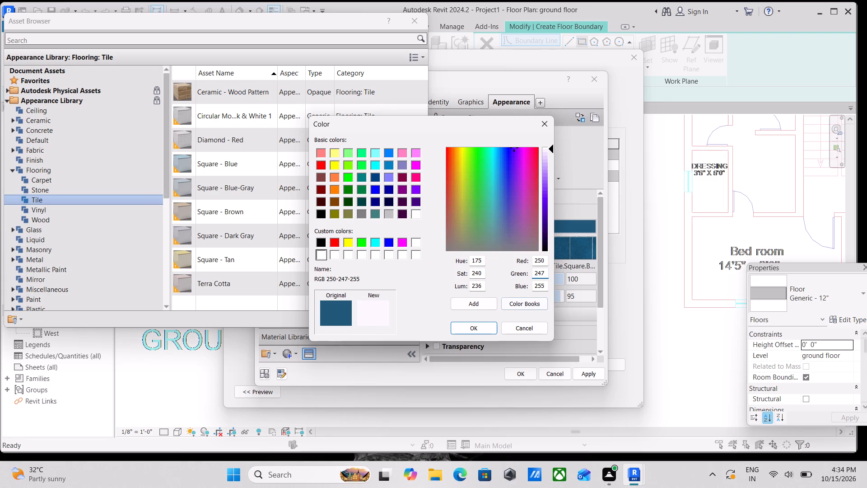
{"action": "left_click_drag", "start_coordinate": [545, 285], "coordinate": [530, 290]}
{"action": "type", "text": "235"}
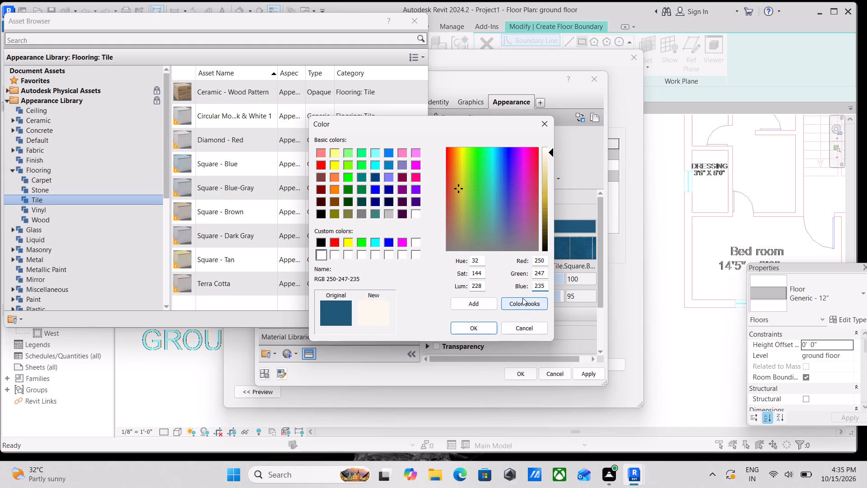
{"action": "left_click", "coordinate": [473, 330]}
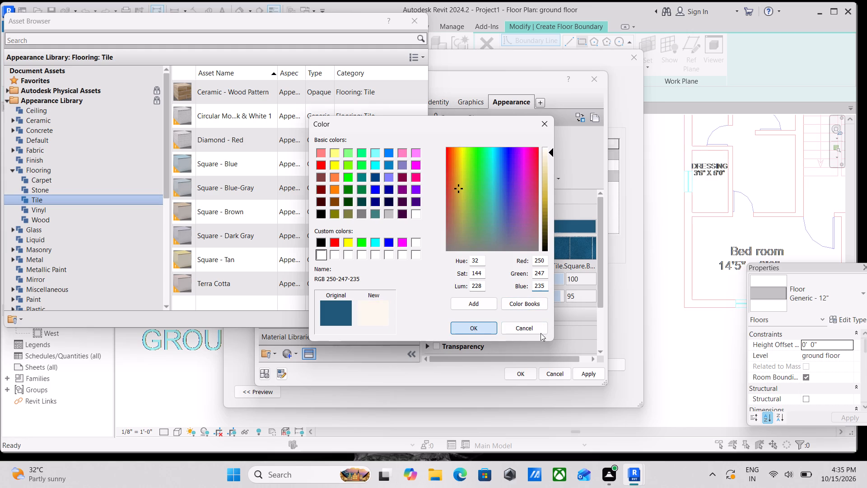
{"action": "scroll", "coordinate": [555, 256], "scroll_direction": "up", "scroll_amount": 1}
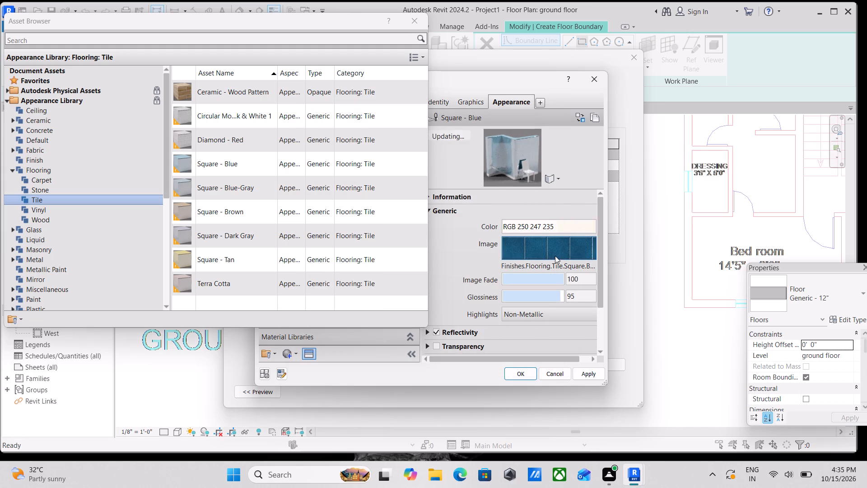
{"action": "scroll", "coordinate": [555, 256], "scroll_direction": "up", "scroll_amount": 1}
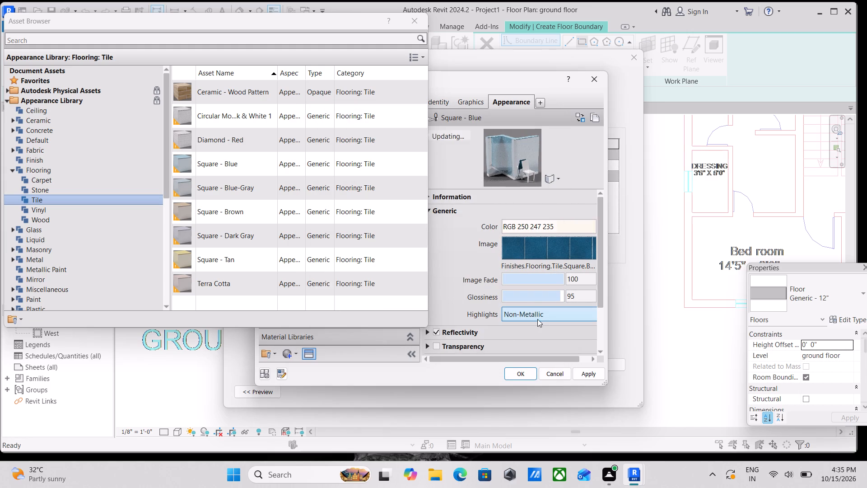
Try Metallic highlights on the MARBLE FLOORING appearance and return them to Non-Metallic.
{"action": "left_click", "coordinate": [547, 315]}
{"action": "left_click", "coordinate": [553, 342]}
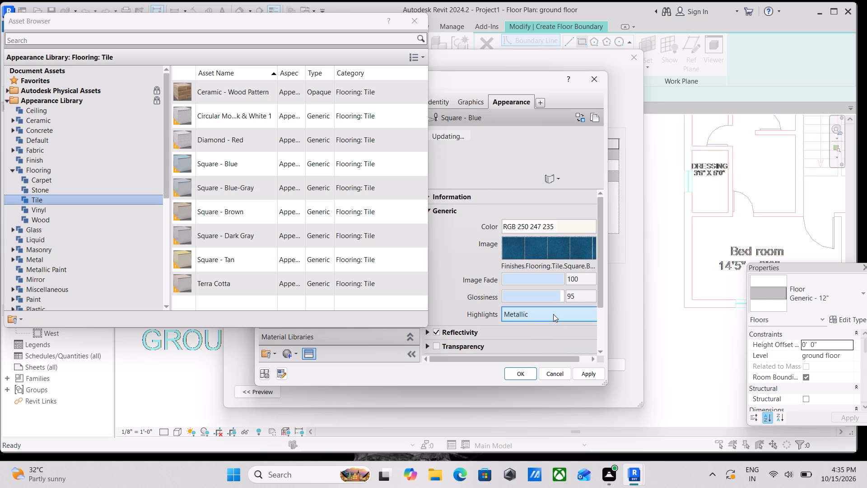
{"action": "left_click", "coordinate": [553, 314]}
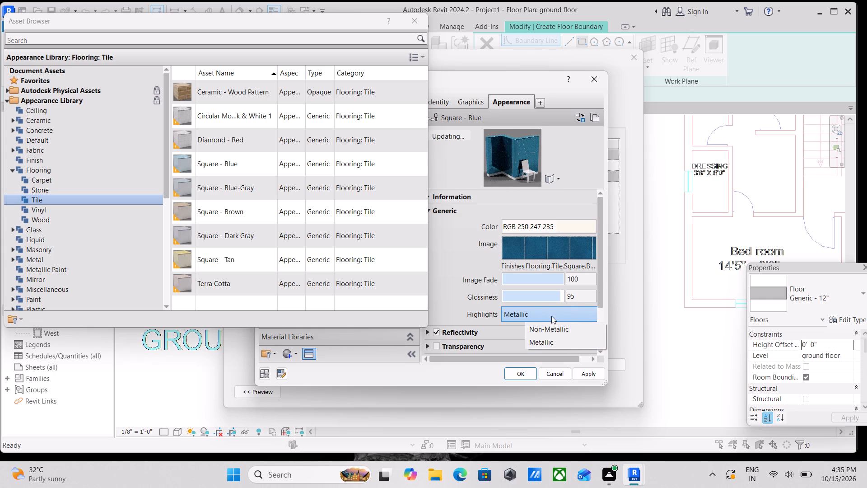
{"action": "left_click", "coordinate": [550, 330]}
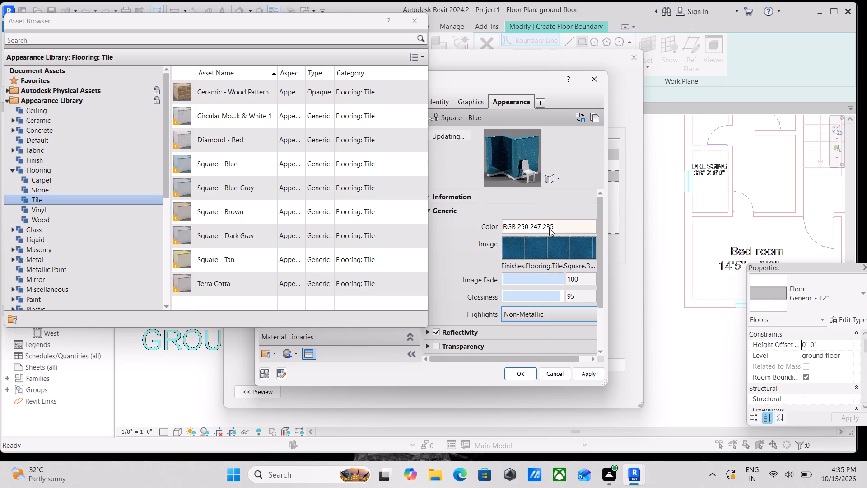
Preview the MARBLE FLOORING appearance with the Sphere scene and with the Cube scene.
{"action": "left_click", "coordinate": [557, 178]}
{"action": "left_click", "coordinate": [559, 188]}
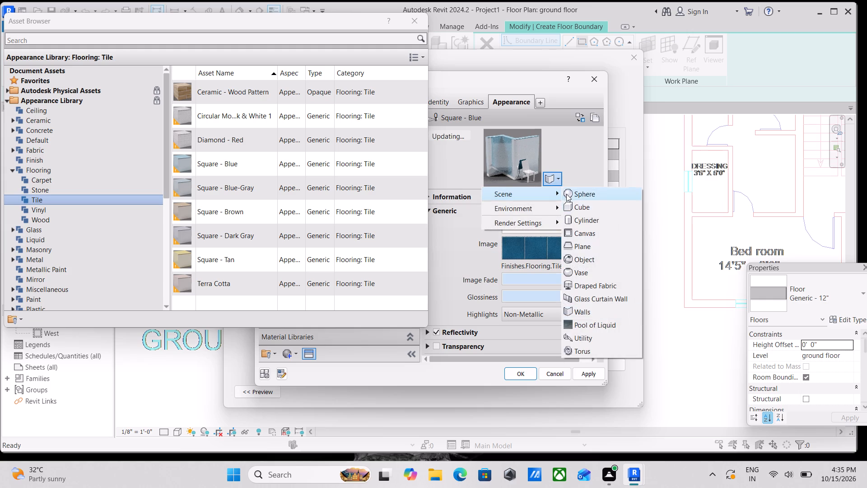
{"action": "left_click", "coordinate": [566, 193]}
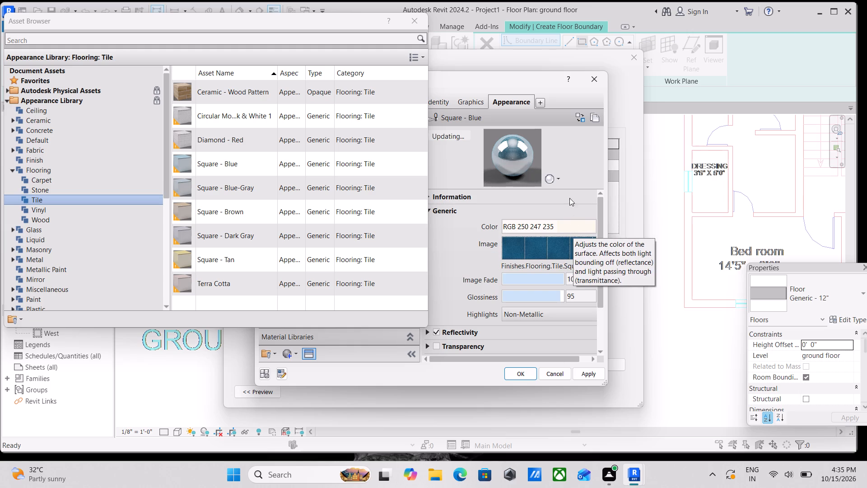
{"action": "left_click", "coordinate": [560, 179]}
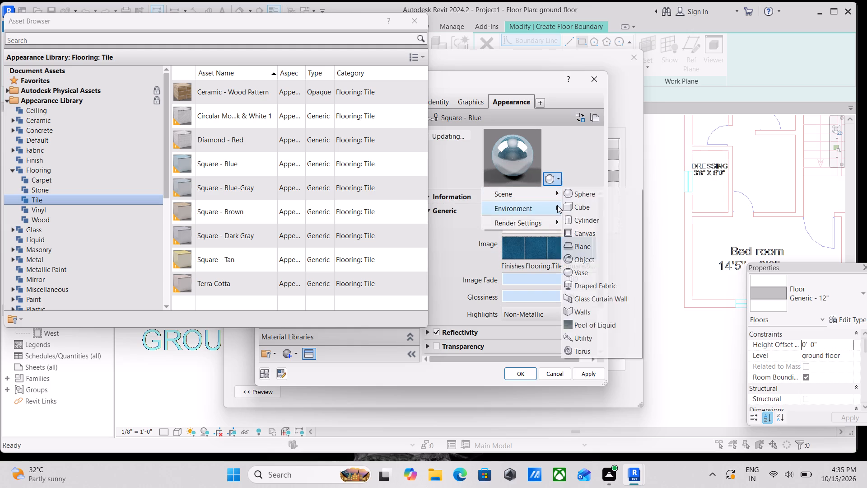
{"action": "left_click", "coordinate": [557, 205]}
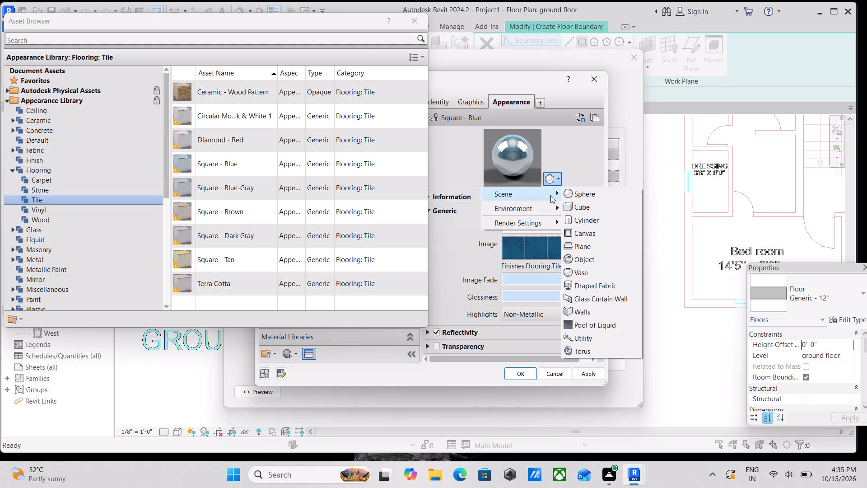
{"action": "left_click", "coordinate": [569, 203]}
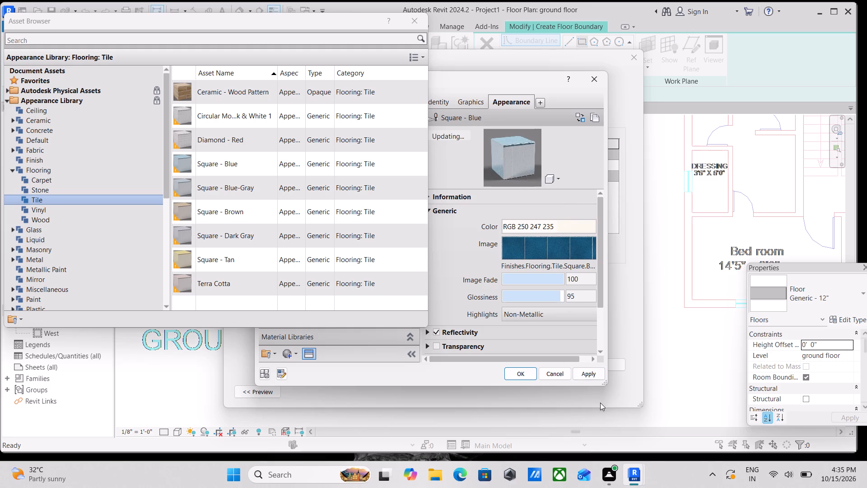
Reduce the glossiness of the MARBLE FLOORING appearance to 36, using the Sphere preview scene to compare different gloss levels.
{"action": "scroll", "coordinate": [552, 289], "scroll_direction": "down", "scroll_amount": 1}
{"action": "left_click_drag", "start_coordinate": [561, 296], "coordinate": [535, 293]}
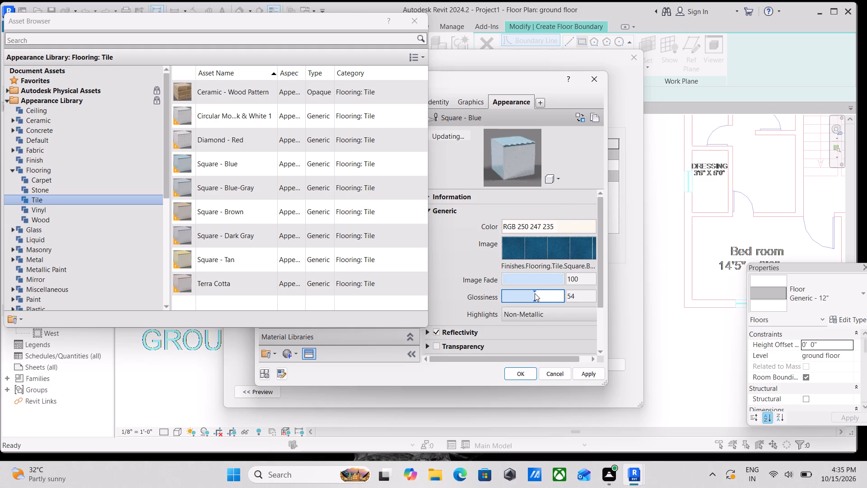
{"action": "left_click_drag", "start_coordinate": [535, 293], "coordinate": [531, 293]}
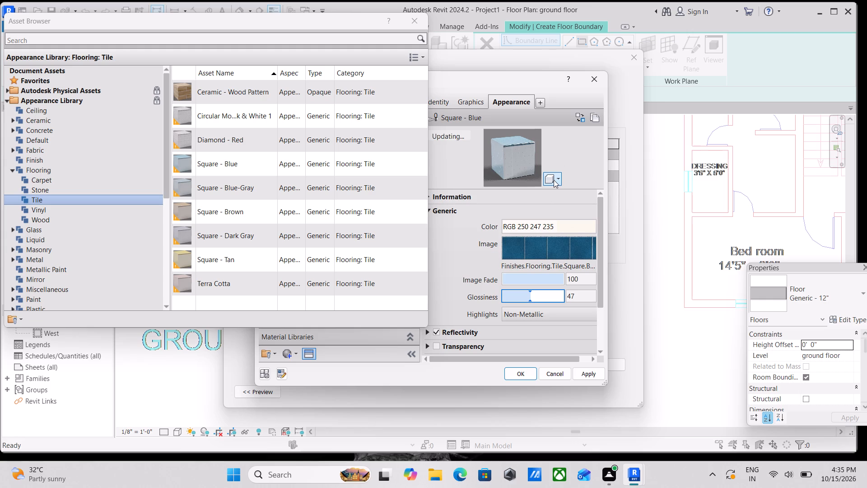
{"action": "left_click", "coordinate": [558, 179]}
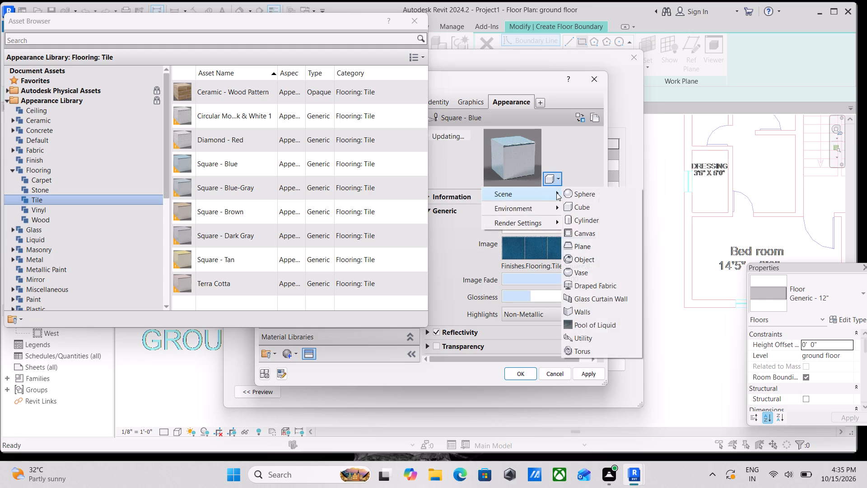
{"action": "left_click", "coordinate": [557, 192]}
{"action": "left_click", "coordinate": [572, 192]}
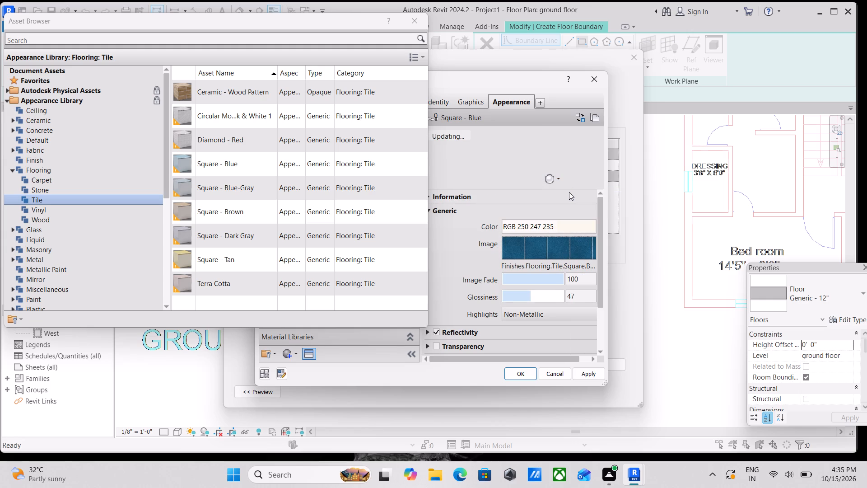
{"action": "left_click_drag", "start_coordinate": [530, 296], "coordinate": [514, 296]}
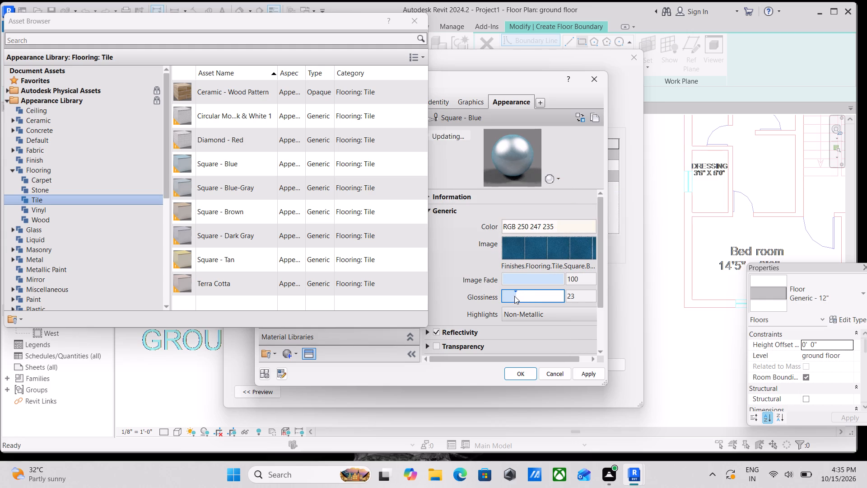
{"action": "left_click_drag", "start_coordinate": [514, 296], "coordinate": [519, 296]}
{"action": "left_click_drag", "start_coordinate": [519, 296], "coordinate": [560, 295]}
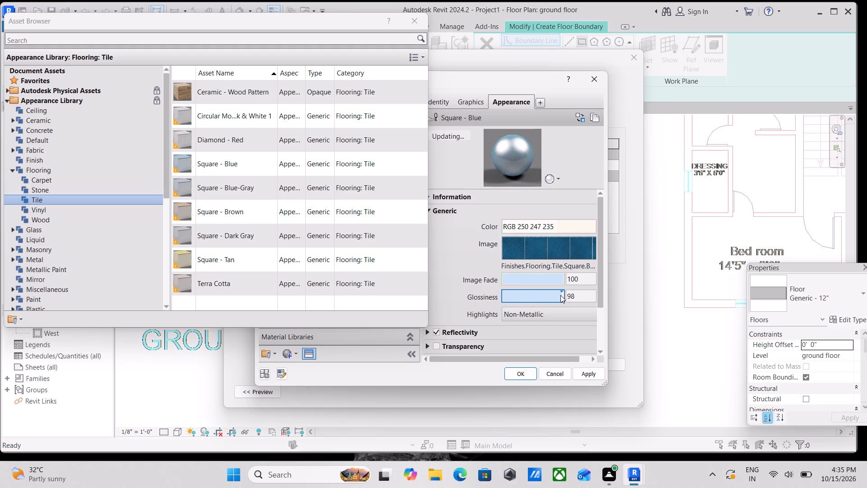
{"action": "left_click_drag", "start_coordinate": [560, 295], "coordinate": [536, 294]}
{"action": "left_click_drag", "start_coordinate": [537, 292], "coordinate": [524, 292]}
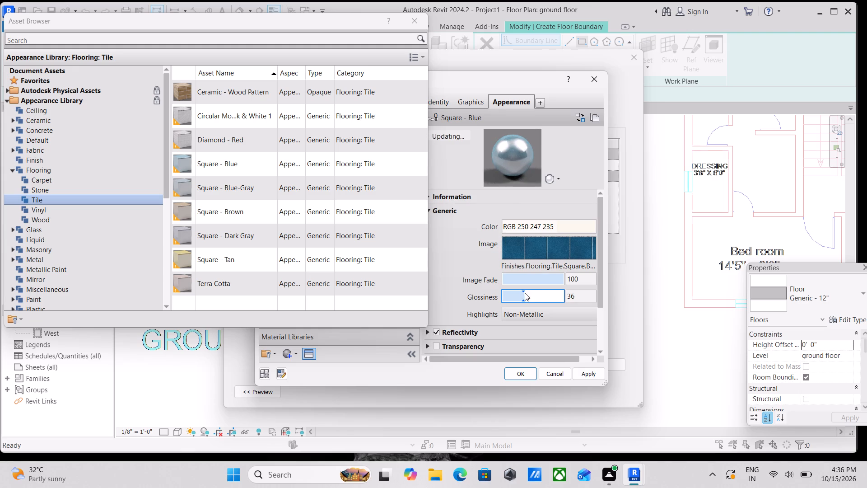
Apply the appearance edits and accept MARBLE FLOORING as the structure layer material of the Generic - 12" floor assembly.
{"action": "scroll", "coordinate": [569, 360], "scroll_direction": "down", "scroll_amount": 1}
{"action": "left_click", "coordinate": [583, 380]}
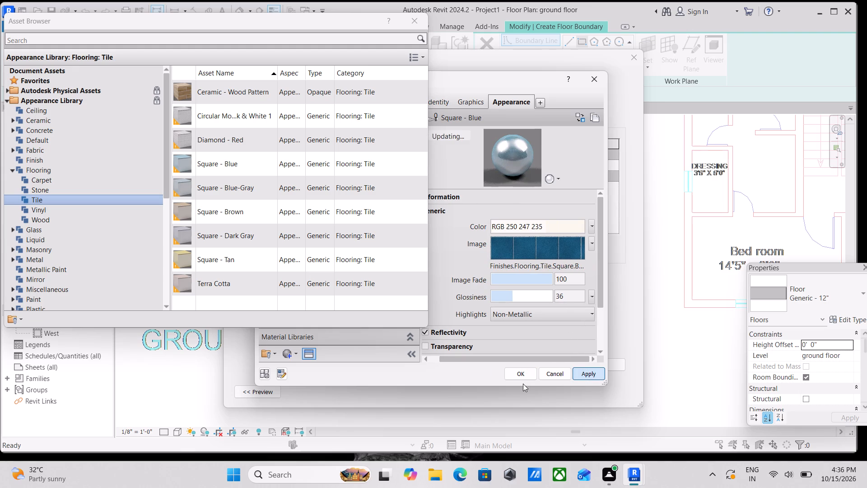
{"action": "left_click", "coordinate": [511, 371]}
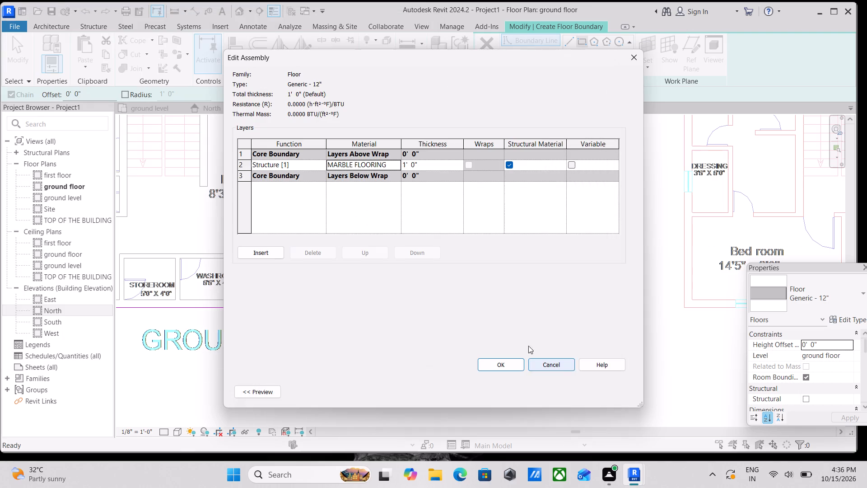
{"action": "left_click", "coordinate": [507, 364]}
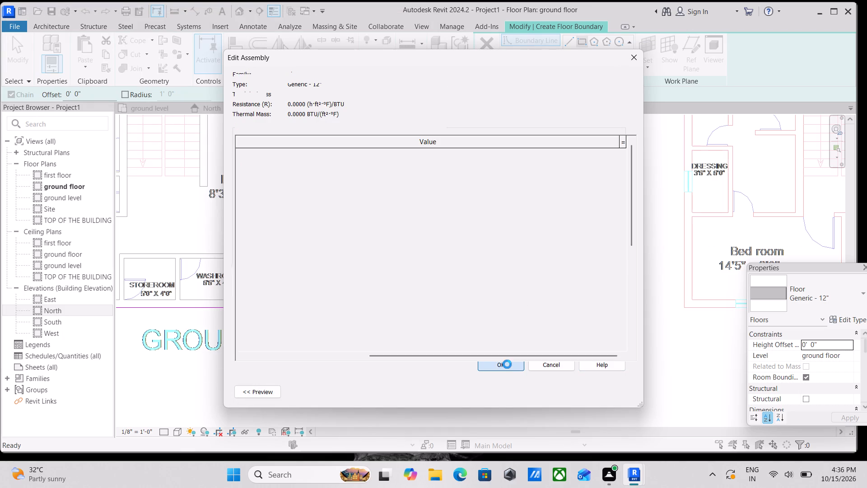
Apply the type changes to the Generic - 12" floor and finish the floor boundary on the ground floor plan.
{"action": "left_click", "coordinate": [605, 392]}
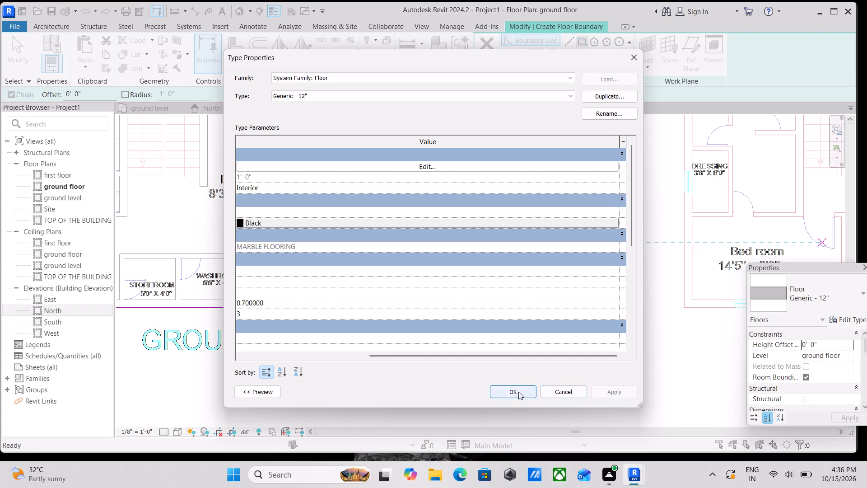
{"action": "left_click", "coordinate": [518, 392]}
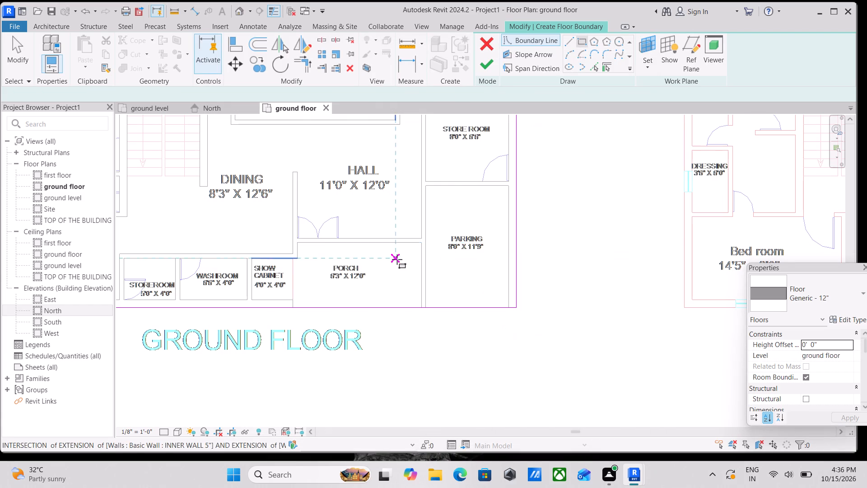
{"action": "scroll", "coordinate": [397, 259], "scroll_direction": "down", "scroll_amount": 1}
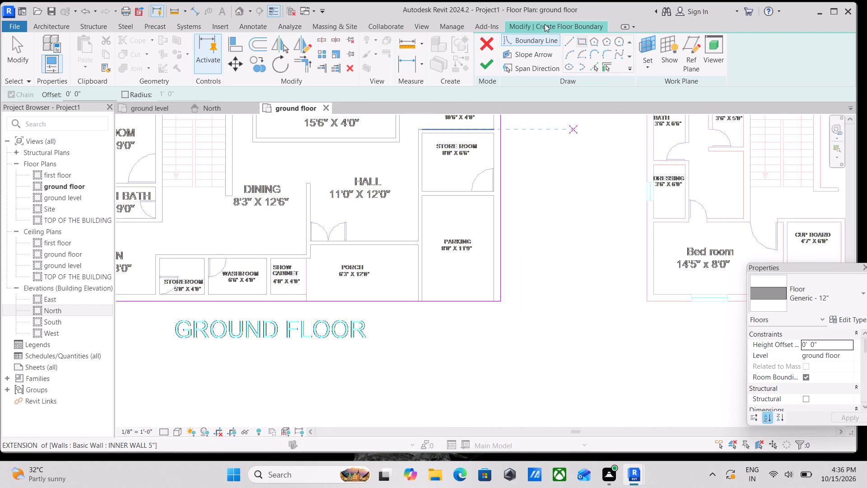
{"action": "left_click", "coordinate": [488, 60]}
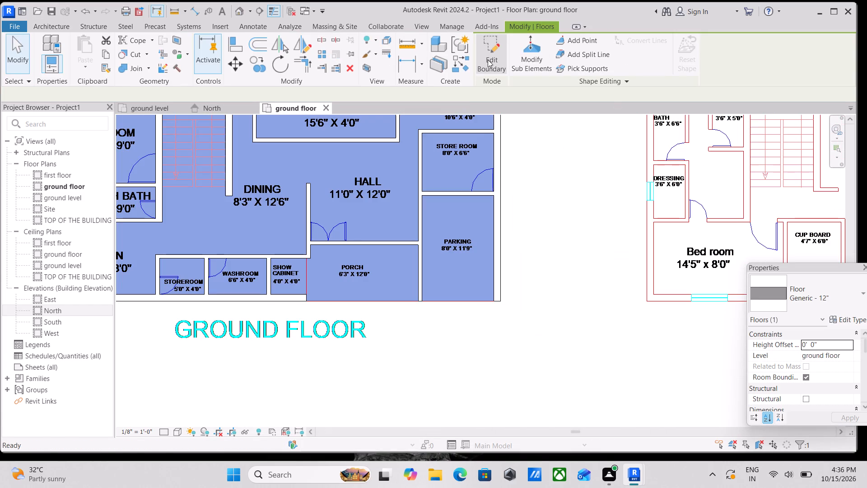
Open the default 3D view and examine the ground-floor walls and the new floor slab beneath them.
{"action": "scroll", "coordinate": [349, 232], "scroll_direction": "down", "scroll_amount": 3}
{"action": "middle_click_drag", "start_coordinate": [358, 224], "coordinate": [374, 240]}
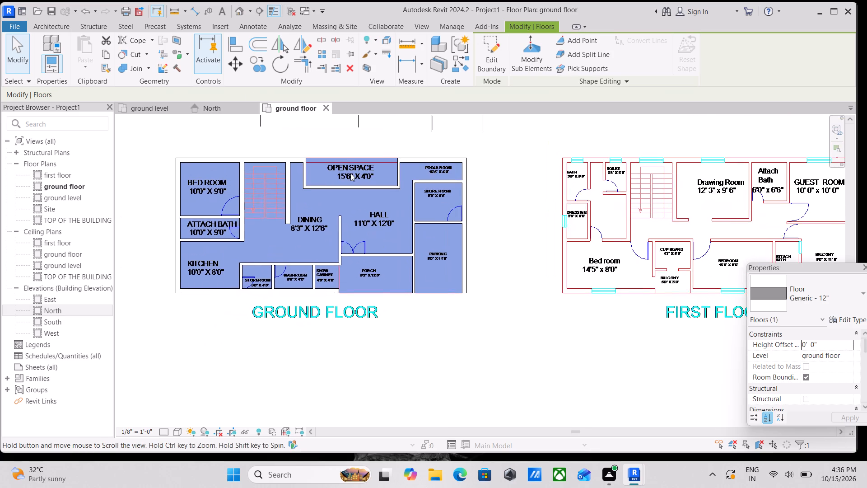
{"action": "left_click", "coordinate": [241, 10]}
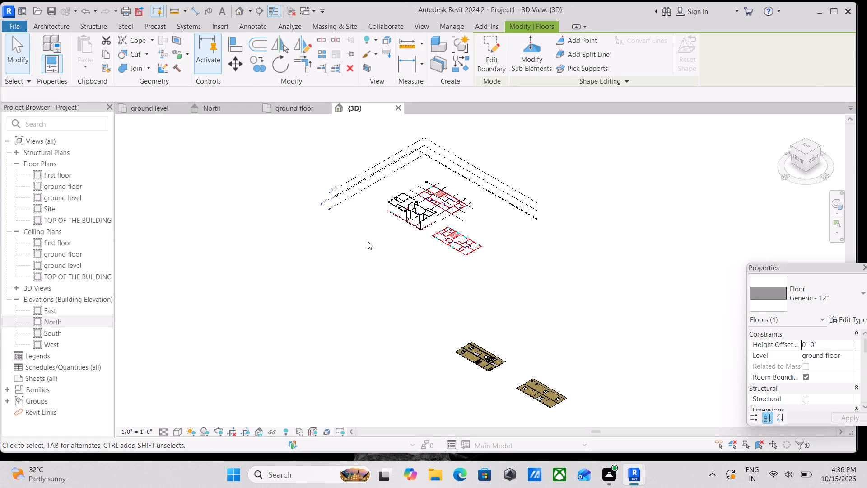
{"action": "scroll", "coordinate": [386, 248], "scroll_direction": "down", "scroll_amount": 1}
{"action": "scroll", "coordinate": [420, 206], "scroll_direction": "up", "scroll_amount": 6}
{"action": "scroll", "coordinate": [404, 250], "scroll_direction": "up", "scroll_amount": 3}
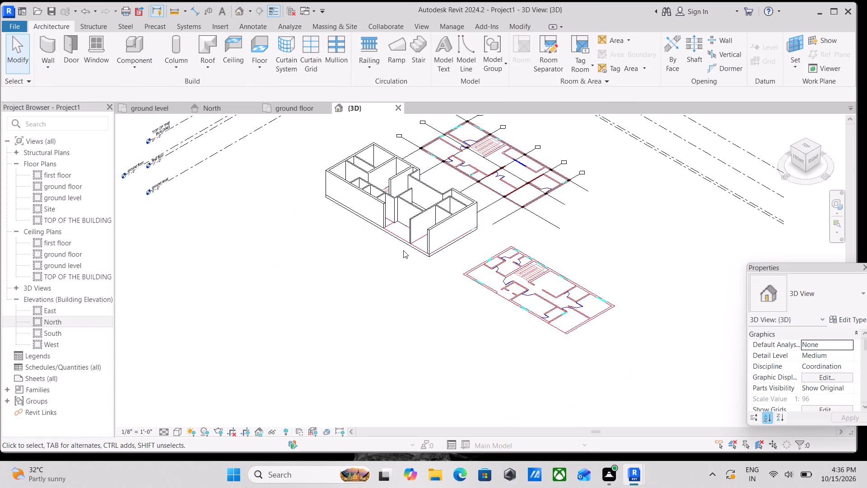
{"action": "scroll", "coordinate": [403, 250], "scroll_direction": "up", "scroll_amount": 6}
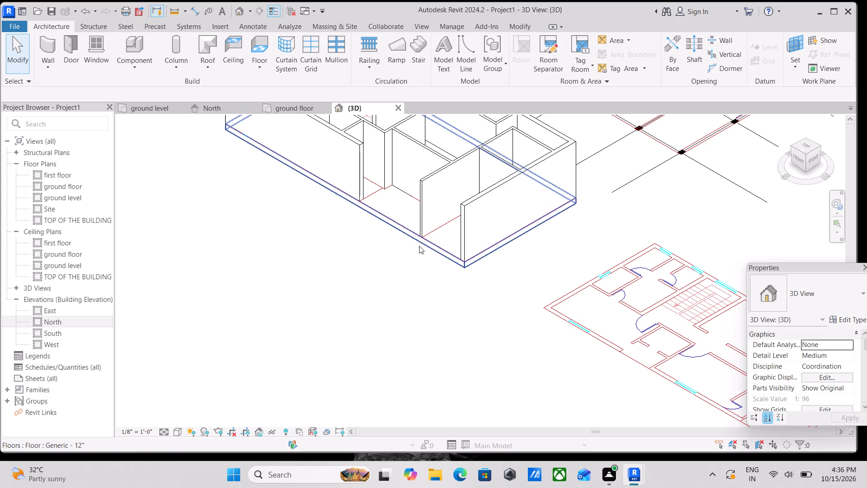
{"action": "middle_click_drag", "start_coordinate": [419, 246], "coordinate": [415, 241], "text": "shift"}
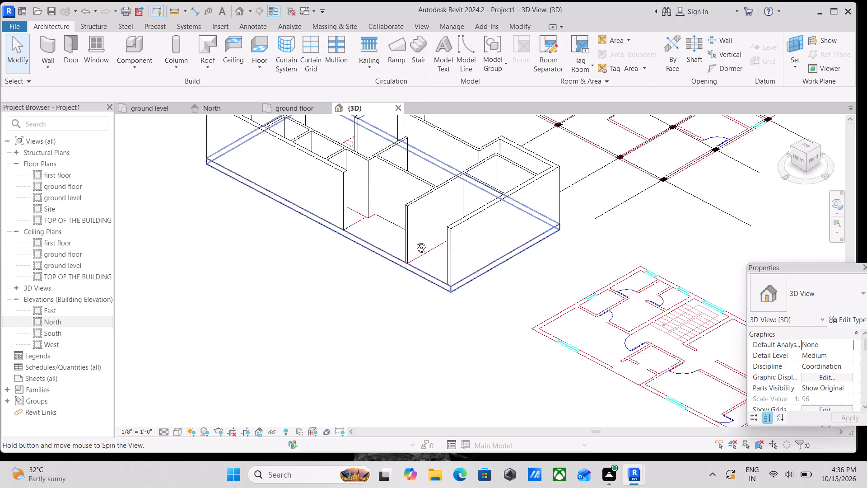
{"action": "middle_click_drag", "start_coordinate": [415, 241], "coordinate": [408, 244], "text": "shift"}
{"action": "middle_click_drag", "start_coordinate": [472, 205], "coordinate": [458, 250]}
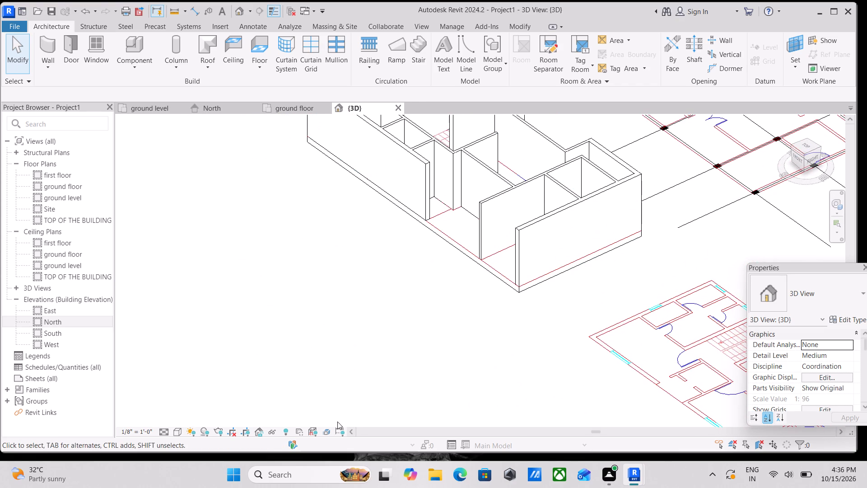
Display the 3D view in the Realistic visual style and inspect the floor's marble finish near the porch and inside the rooms.
{"action": "left_click", "coordinate": [181, 436]}
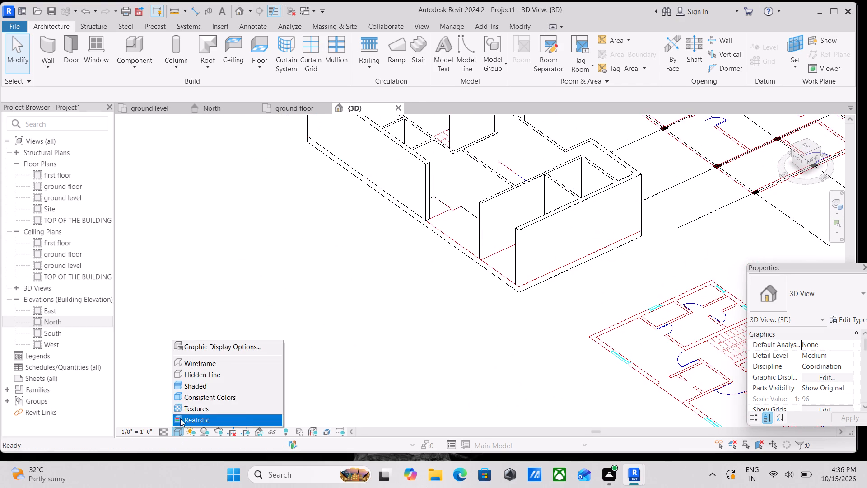
{"action": "left_click", "coordinate": [186, 417]}
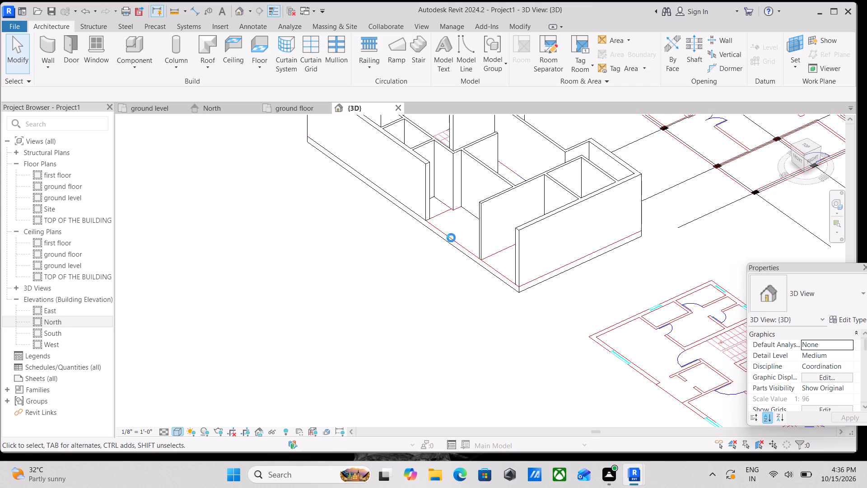
{"action": "scroll", "coordinate": [484, 214], "scroll_direction": "up", "scroll_amount": 2}
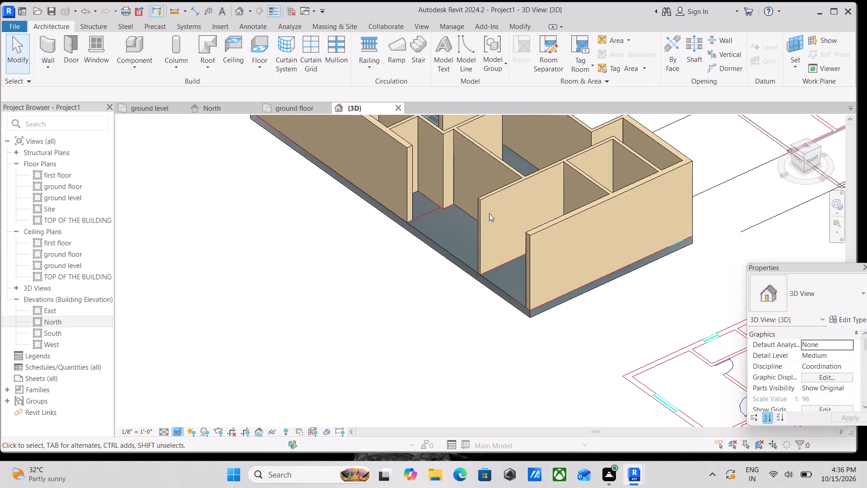
{"action": "scroll", "coordinate": [484, 218], "scroll_direction": "up", "scroll_amount": 3}
{"action": "scroll", "coordinate": [449, 280], "scroll_direction": "up", "scroll_amount": 18}
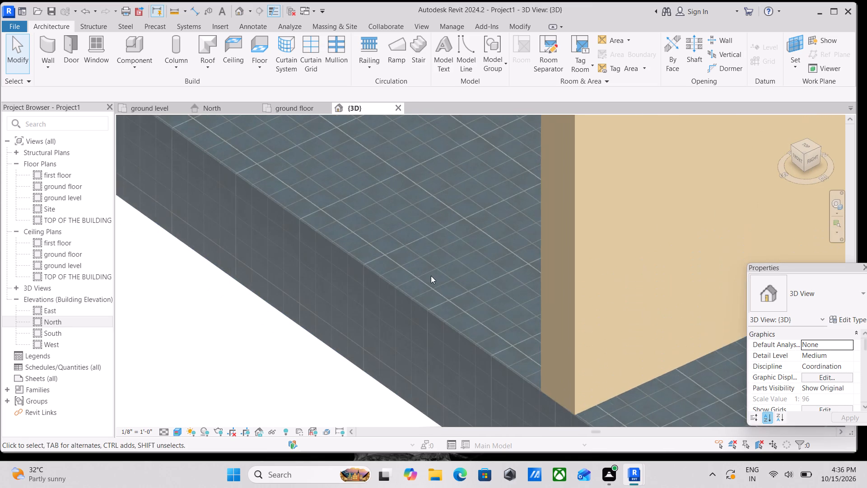
{"action": "scroll", "coordinate": [431, 276], "scroll_direction": "up", "scroll_amount": 3}
{"action": "scroll", "coordinate": [431, 276], "scroll_direction": "down", "scroll_amount": 16}
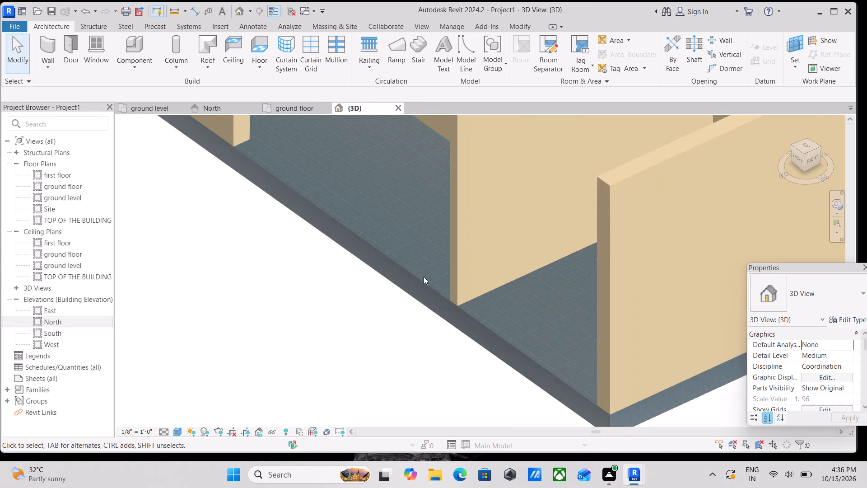
{"action": "middle_click_drag", "start_coordinate": [424, 277], "coordinate": [388, 399]}
{"action": "scroll", "coordinate": [352, 294], "scroll_direction": "down", "scroll_amount": 3}
{"action": "middle_click_drag", "start_coordinate": [352, 294], "coordinate": [340, 384]}
{"action": "scroll", "coordinate": [298, 279], "scroll_direction": "up", "scroll_amount": 2}
{"action": "scroll", "coordinate": [298, 277], "scroll_direction": "down", "scroll_amount": 2}
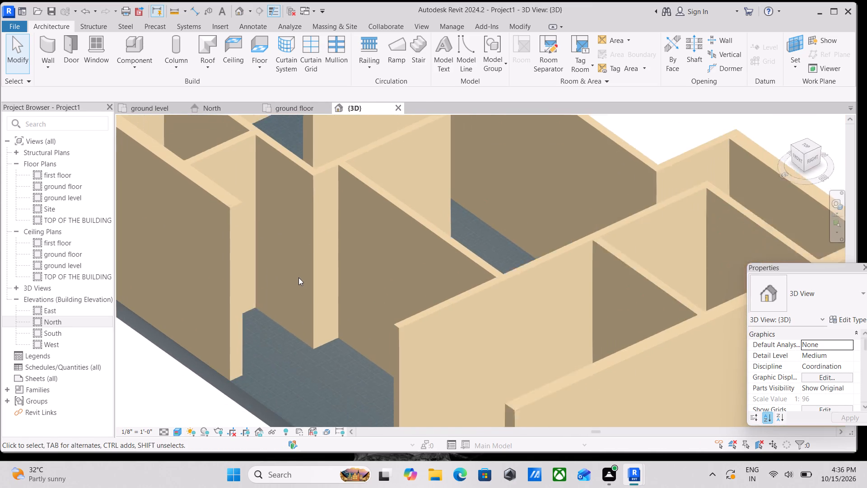
{"action": "scroll", "coordinate": [361, 286], "scroll_direction": "down", "scroll_amount": 1}
{"action": "middle_click_drag", "start_coordinate": [362, 288], "coordinate": [365, 370]}
{"action": "scroll", "coordinate": [341, 303], "scroll_direction": "down", "scroll_amount": 1}
{"action": "middle_click_drag", "start_coordinate": [341, 303], "coordinate": [342, 353]}
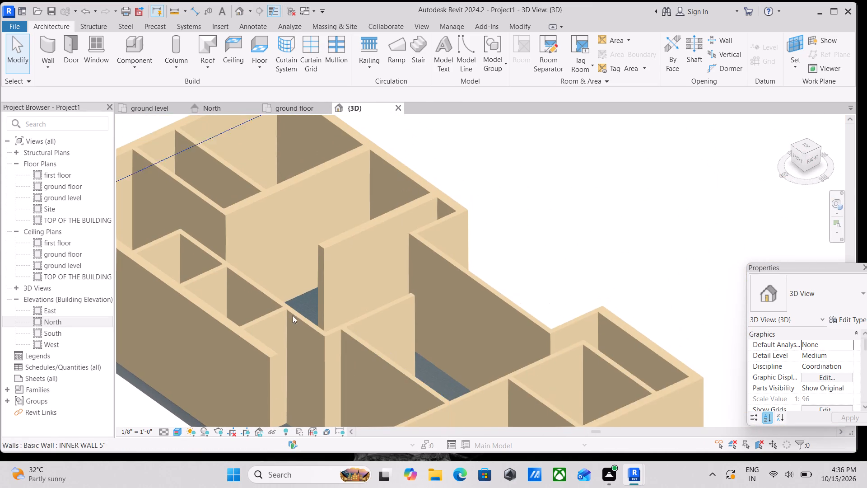
{"action": "scroll", "coordinate": [293, 310], "scroll_direction": "up", "scroll_amount": 19}
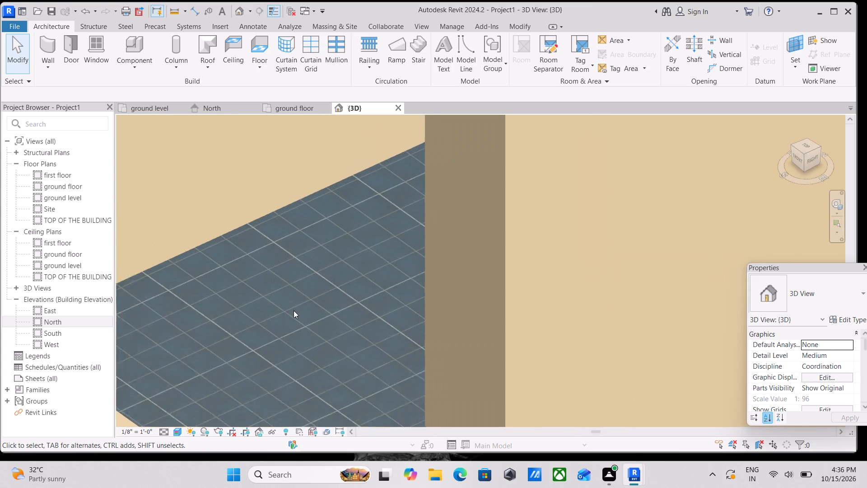
{"action": "scroll", "coordinate": [290, 313], "scroll_direction": "up", "scroll_amount": 5}
{"action": "scroll", "coordinate": [290, 313], "scroll_direction": "down", "scroll_amount": 10}
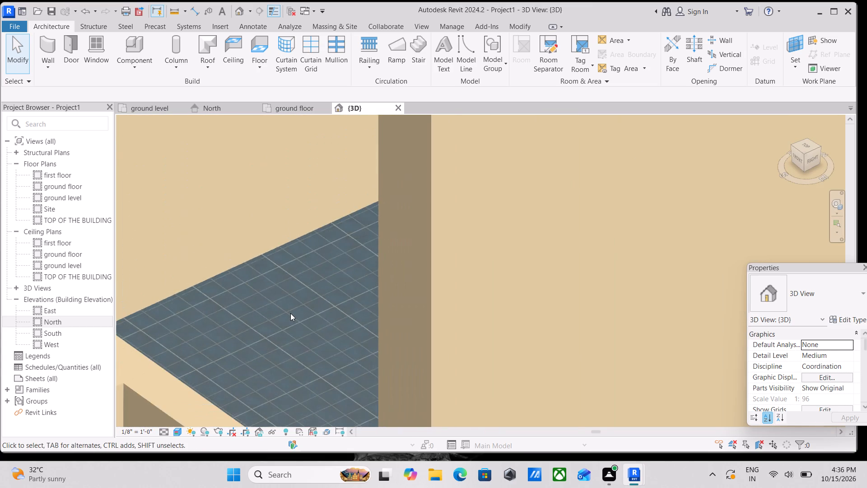
{"action": "scroll", "coordinate": [290, 313], "scroll_direction": "down", "scroll_amount": 19}
{"action": "middle_click_drag", "start_coordinate": [290, 313], "coordinate": [315, 279]}
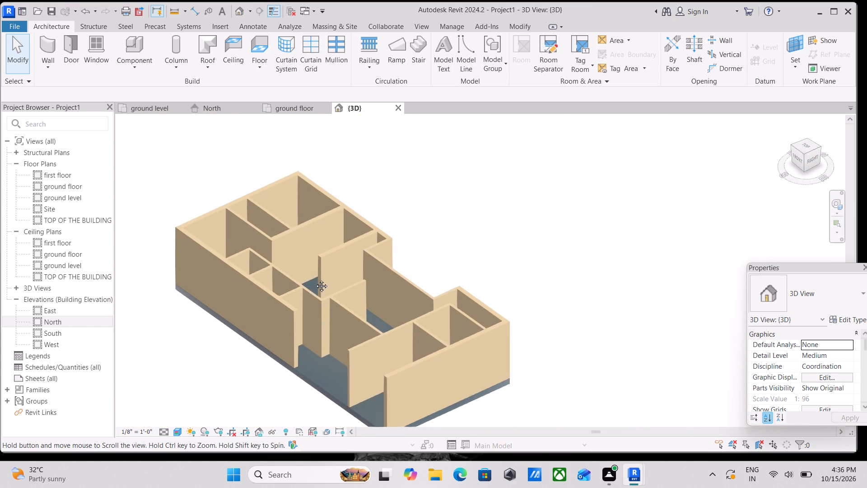
{"action": "middle_click_drag", "start_coordinate": [315, 279], "coordinate": [315, 279]}
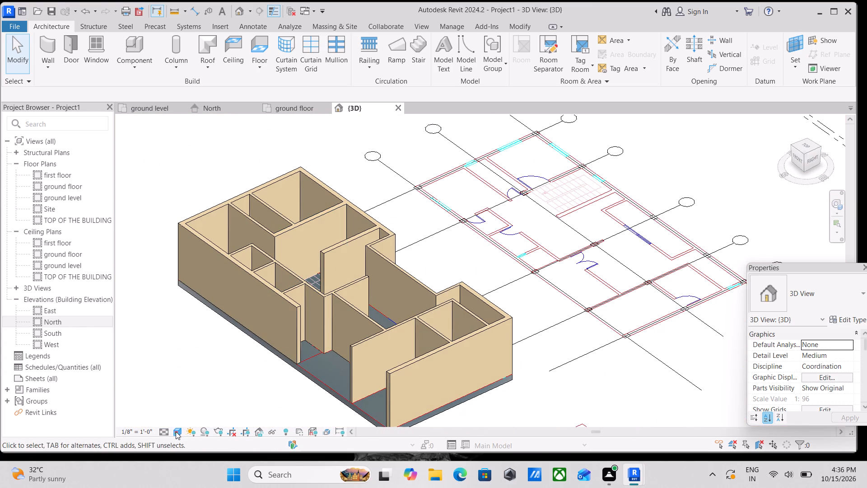
Set the 3D view's visual style to Shaded.
{"action": "left_click", "coordinate": [176, 432]}
{"action": "left_click", "coordinate": [187, 388]}
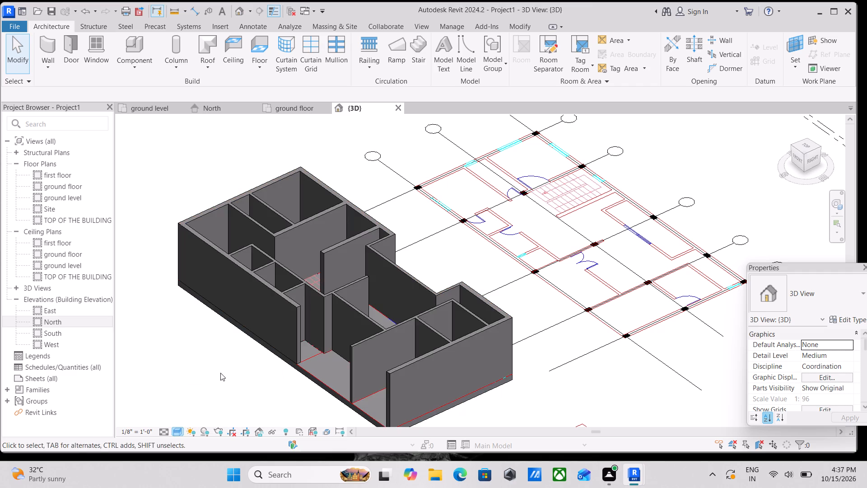
Examine the shaded ground-floor walls and floor from several angles in the 3D view.
{"action": "scroll", "coordinate": [337, 343], "scroll_direction": "up", "scroll_amount": 3}
{"action": "scroll", "coordinate": [106, 313], "scroll_direction": "up", "scroll_amount": 4}
{"action": "scroll", "coordinate": [257, 245], "scroll_direction": "down", "scroll_amount": 3}
{"action": "middle_click_drag", "start_coordinate": [257, 245], "coordinate": [284, 260]}
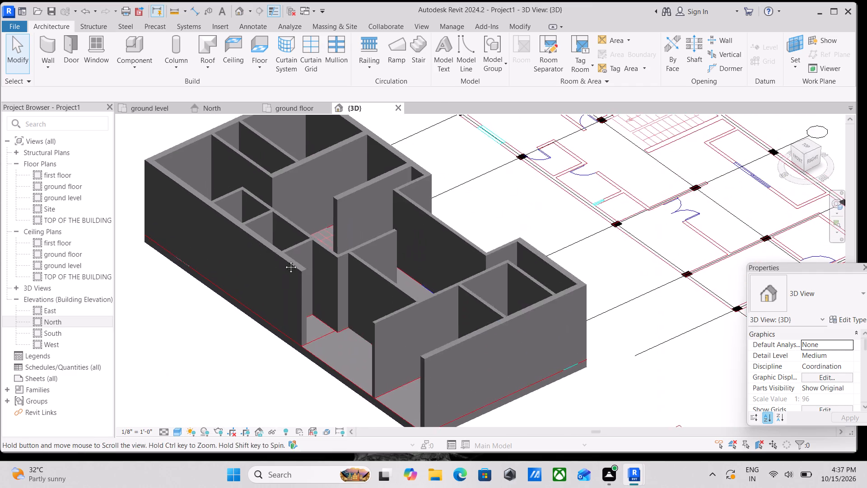
{"action": "middle_click_drag", "start_coordinate": [284, 260], "coordinate": [338, 277]}
{"action": "scroll", "coordinate": [345, 273], "scroll_direction": "down", "scroll_amount": 2}
{"action": "scroll", "coordinate": [403, 321], "scroll_direction": "up", "scroll_amount": 1}
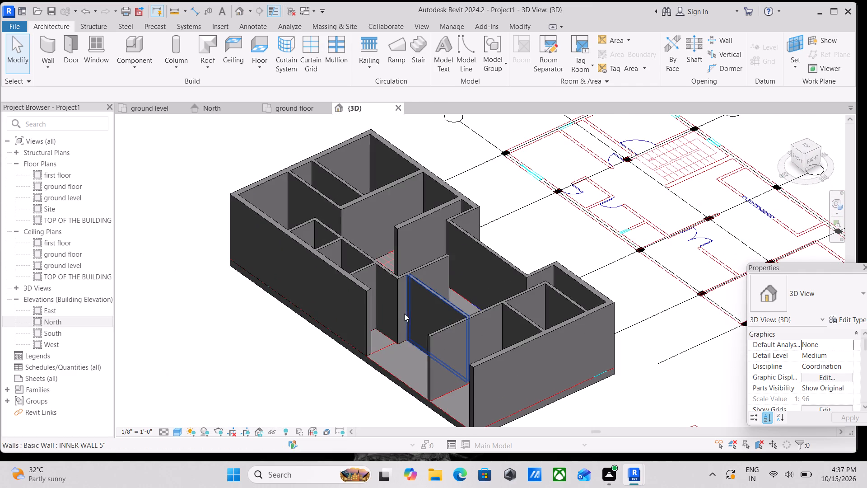
{"action": "middle_click_drag", "start_coordinate": [404, 314], "coordinate": [392, 324], "text": "shift"}
{"action": "scroll", "coordinate": [444, 299], "scroll_direction": "down", "scroll_amount": 1}
{"action": "middle_click_drag", "start_coordinate": [445, 298], "coordinate": [444, 300]}
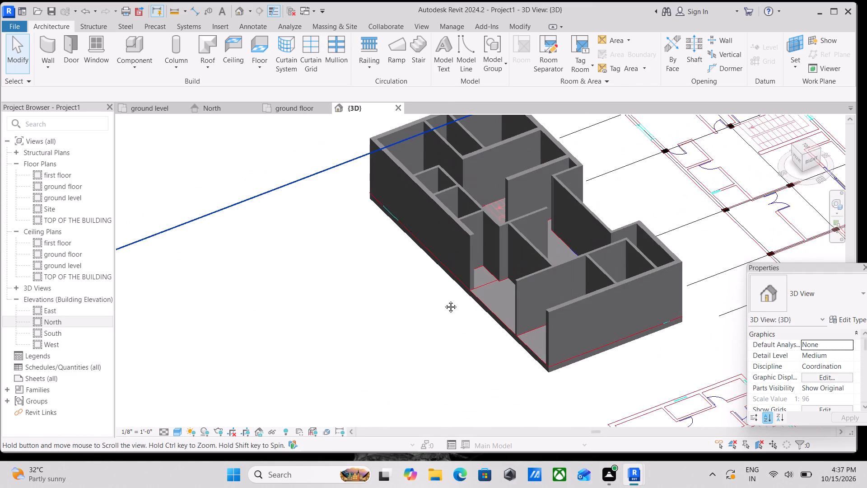
{"action": "middle_click_drag", "start_coordinate": [444, 300], "coordinate": [432, 327]}
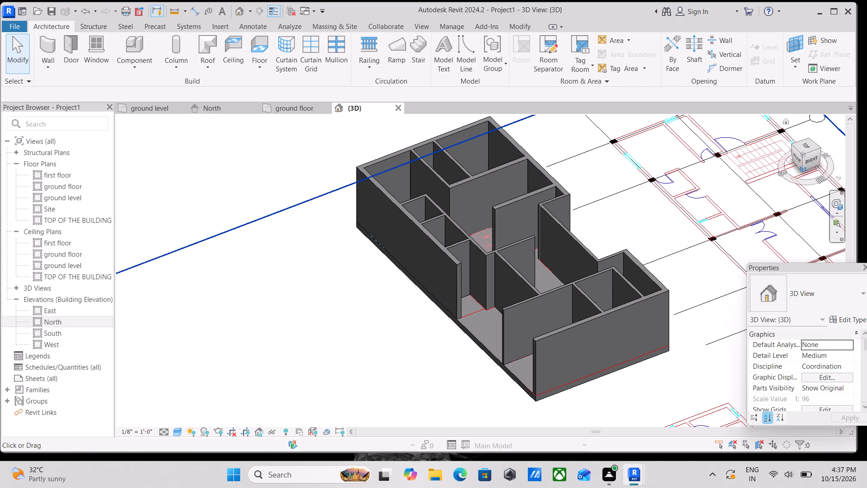
Return to the ground floor plan and set its visual style to Hidden Line.
{"action": "left_click", "coordinate": [134, 103]}
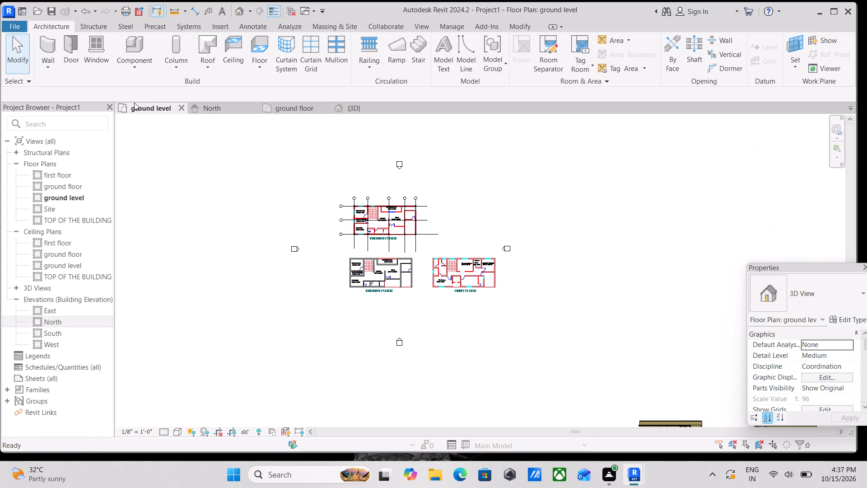
{"action": "left_click", "coordinate": [291, 106]}
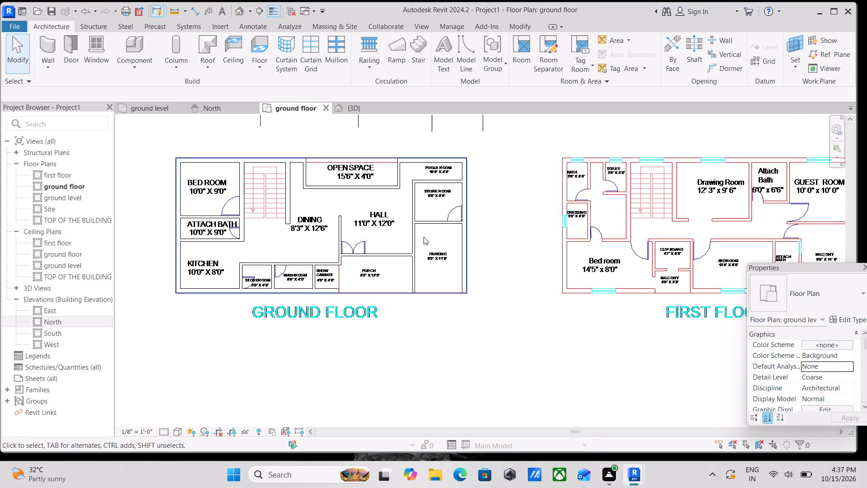
{"action": "scroll", "coordinate": [433, 246], "scroll_direction": "up", "scroll_amount": 3}
{"action": "scroll", "coordinate": [478, 231], "scroll_direction": "down", "scroll_amount": 7}
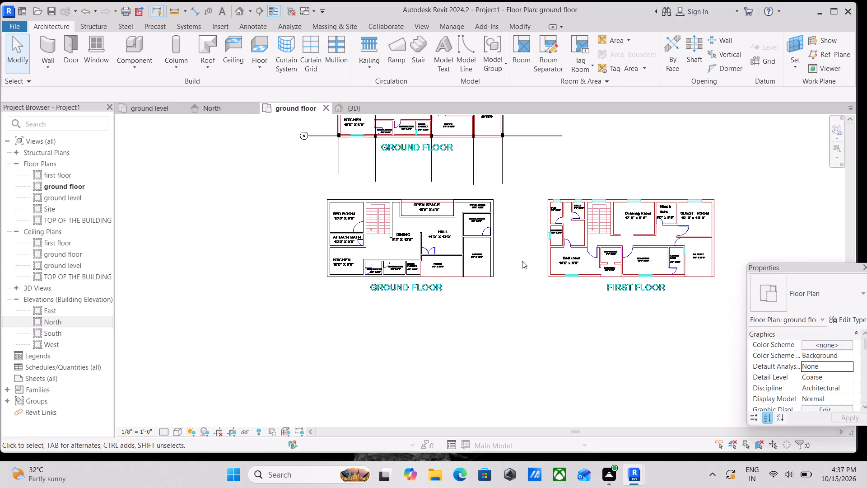
{"action": "scroll", "coordinate": [522, 261], "scroll_direction": "down", "scroll_amount": 1}
{"action": "middle_click_drag", "start_coordinate": [522, 261], "coordinate": [522, 294]}
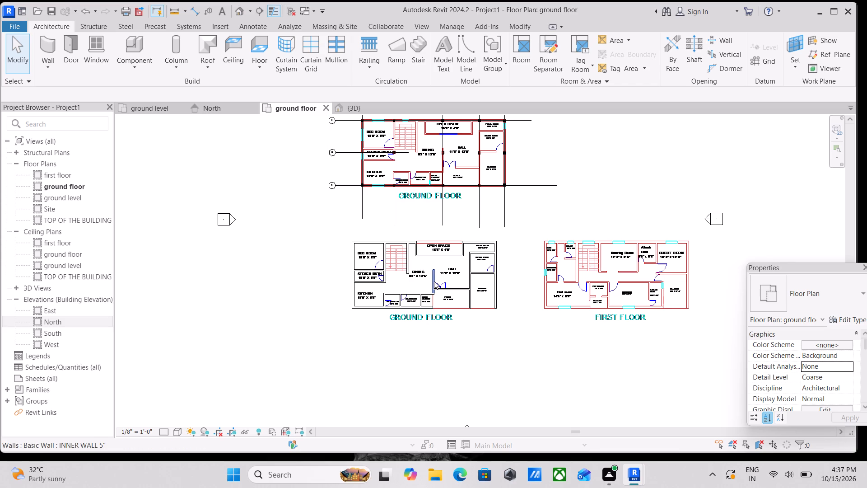
{"action": "scroll", "coordinate": [433, 280], "scroll_direction": "up", "scroll_amount": 6}
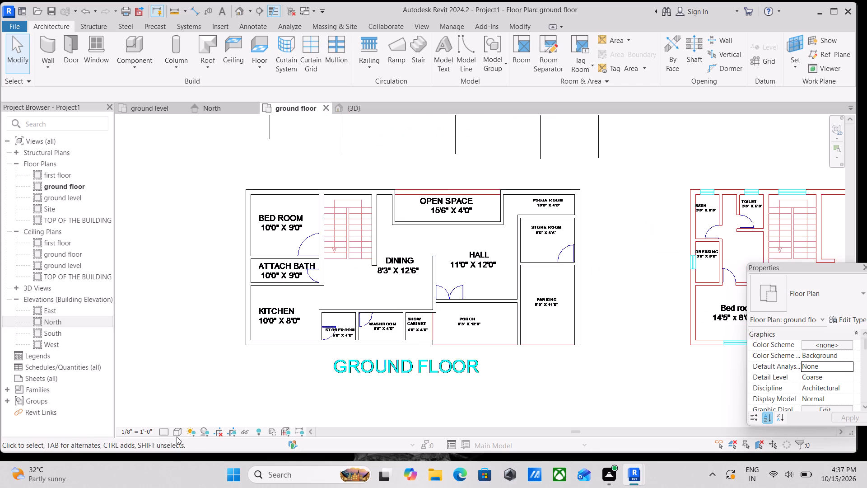
{"action": "left_click", "coordinate": [178, 433]}
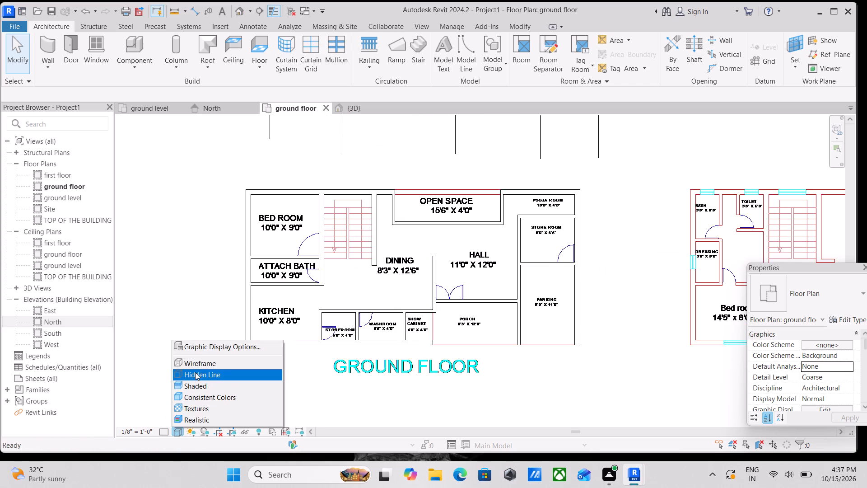
{"action": "left_click", "coordinate": [196, 372]}
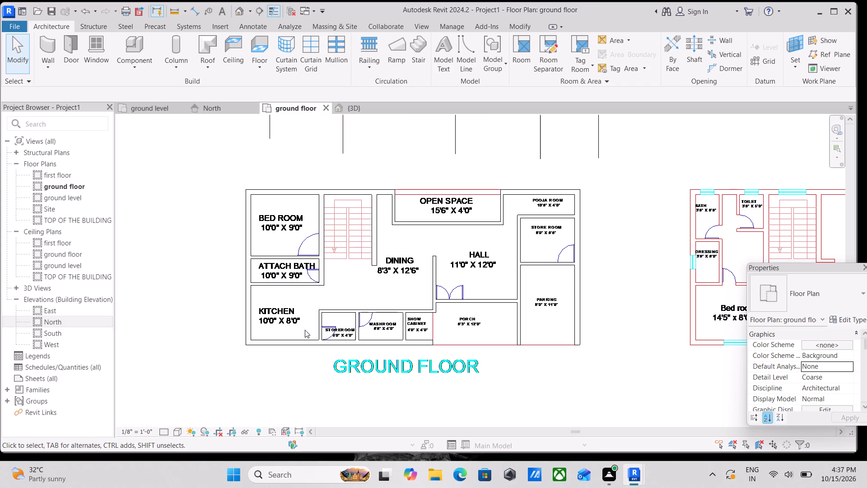
Start a sketched stair run on the ground floor and pick its outer boundary from the stairwell's two side wall faces and back wall face.
{"action": "scroll", "coordinate": [327, 285], "scroll_direction": "down", "scroll_amount": 1}
{"action": "middle_click_drag", "start_coordinate": [327, 285], "coordinate": [290, 371]}
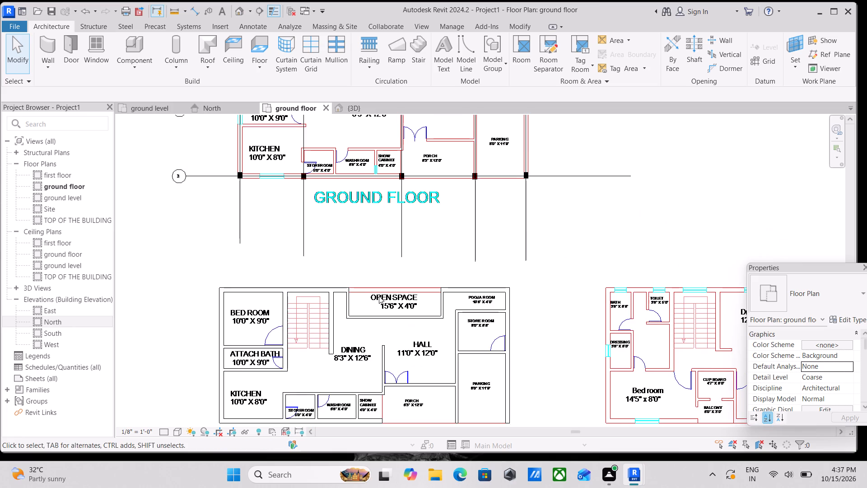
{"action": "scroll", "coordinate": [264, 355], "scroll_direction": "up", "scroll_amount": 7}
{"action": "scroll", "coordinate": [311, 306], "scroll_direction": "up", "scroll_amount": 3}
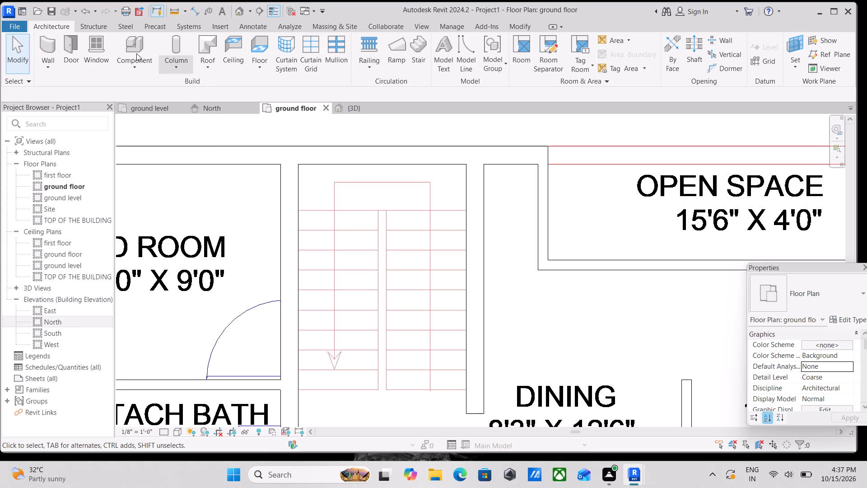
{"action": "left_click", "coordinate": [415, 57]}
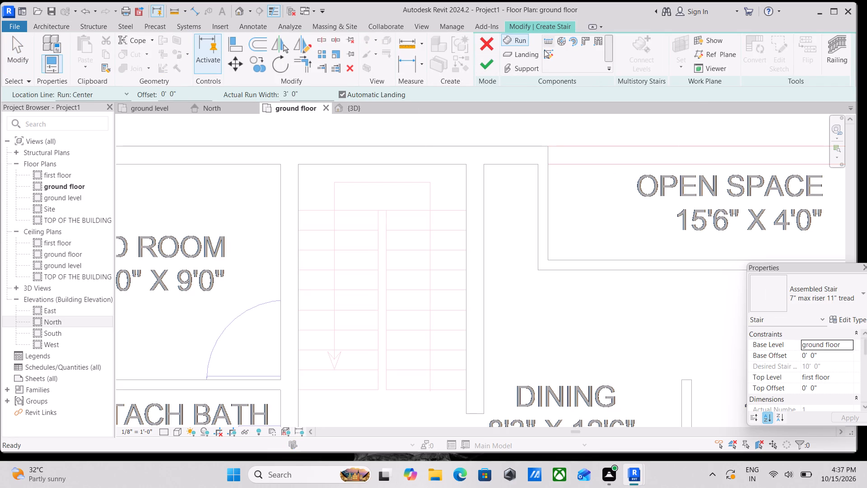
{"action": "left_click", "coordinate": [553, 51]}
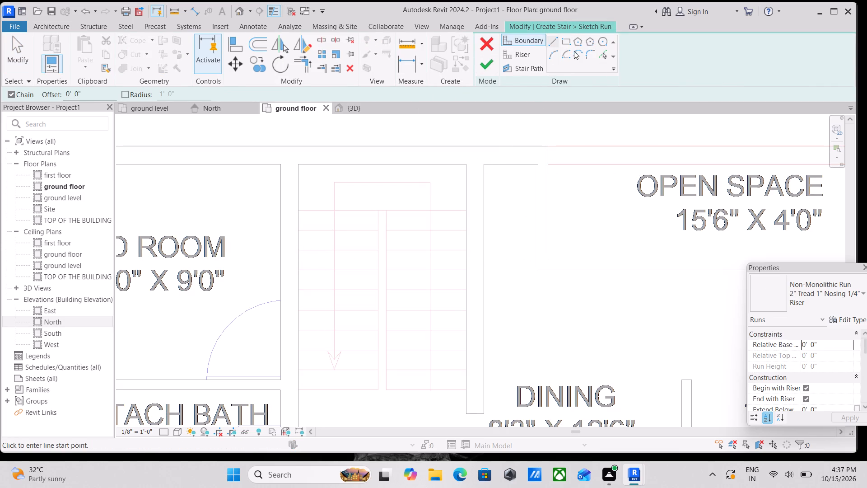
{"action": "left_click", "coordinate": [605, 54]}
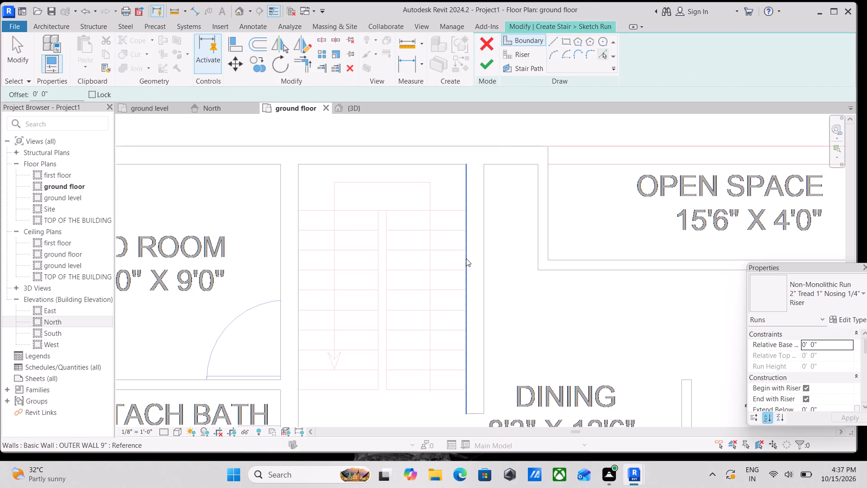
{"action": "left_click", "coordinate": [466, 258]}
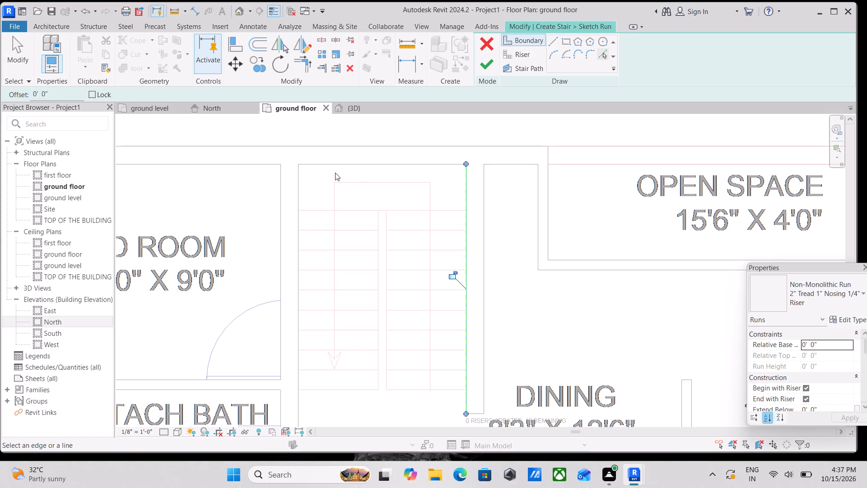
{"action": "left_click", "coordinate": [323, 164]}
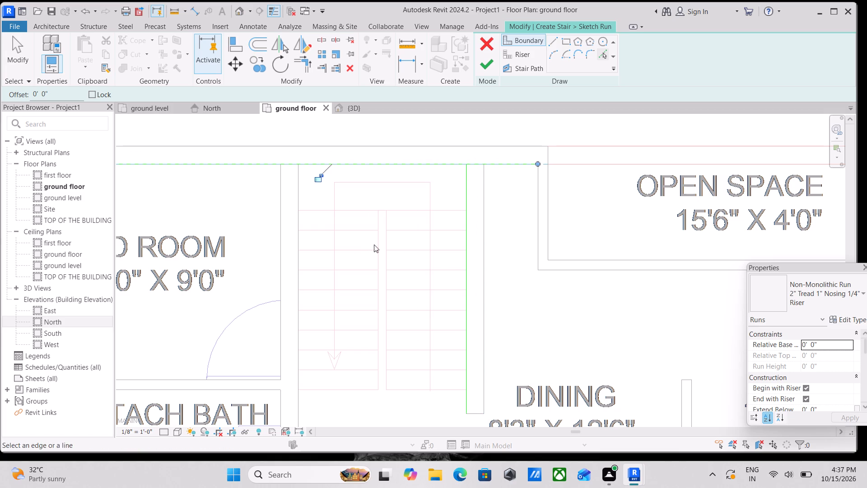
{"action": "middle_click_drag", "start_coordinate": [299, 259], "coordinate": [317, 150]}
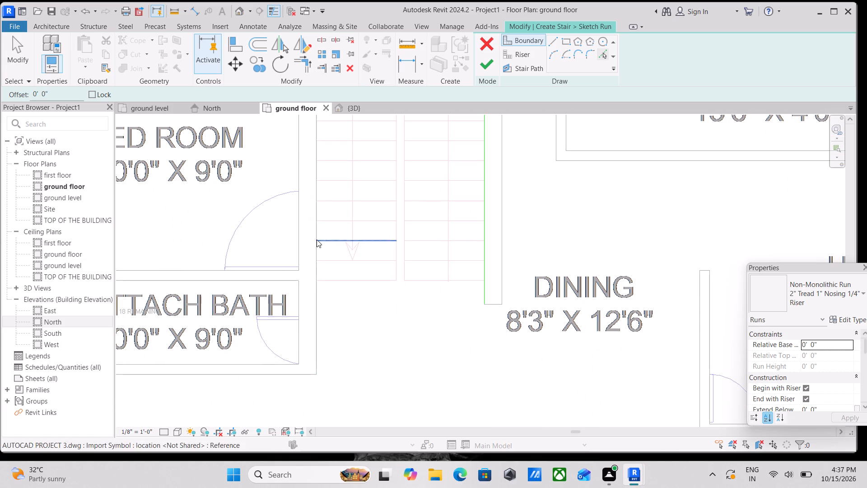
{"action": "left_click", "coordinate": [316, 239]}
Trim the stair's back boundary line to the two side boundary lines using Trim/Extend Single Element.
{"action": "scroll", "coordinate": [372, 243], "scroll_direction": "down", "scroll_amount": 1}
{"action": "middle_click_drag", "start_coordinate": [372, 243], "coordinate": [359, 341]}
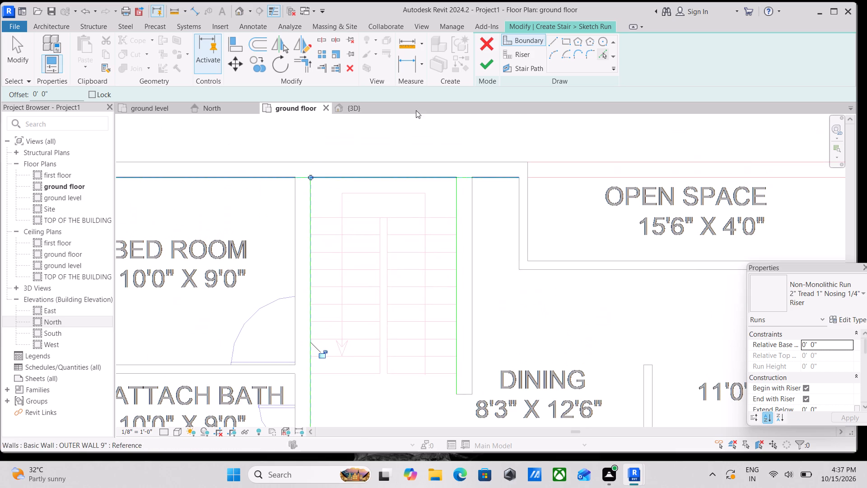
{"action": "left_click", "coordinate": [325, 69]}
{"action": "left_click", "coordinate": [309, 212]}
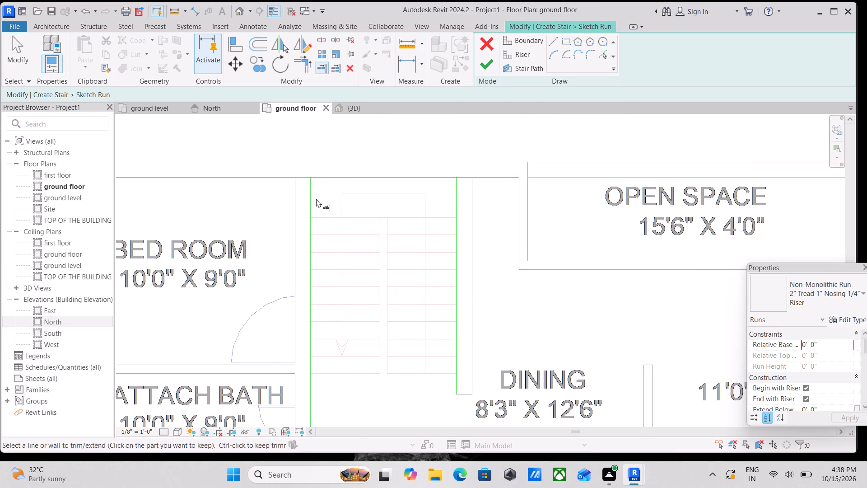
{"action": "left_click", "coordinate": [327, 174]}
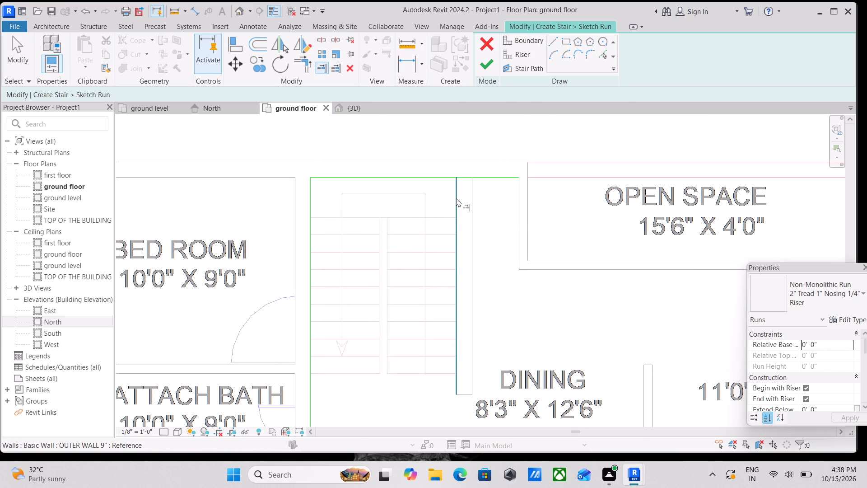
{"action": "left_click", "coordinate": [456, 197]}
{"action": "left_click", "coordinate": [443, 176]}
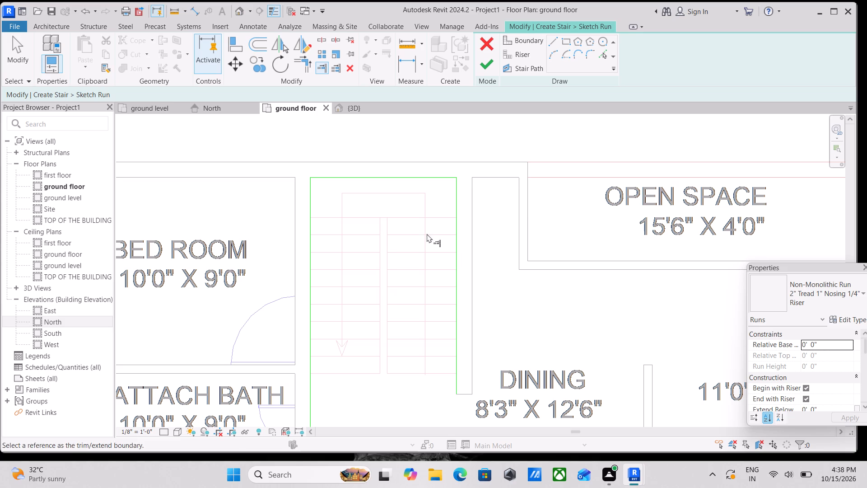
{"action": "middle_click_drag", "start_coordinate": [449, 237], "coordinate": [447, 144]}
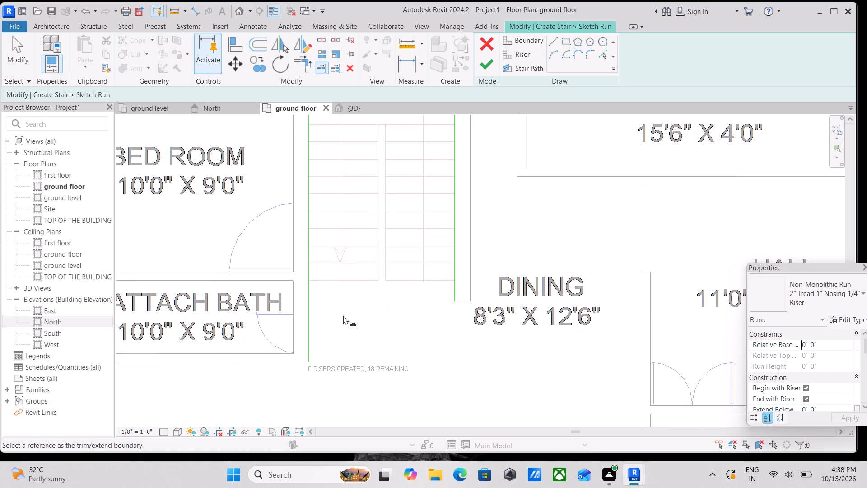
{"action": "key", "text": "Escape"}
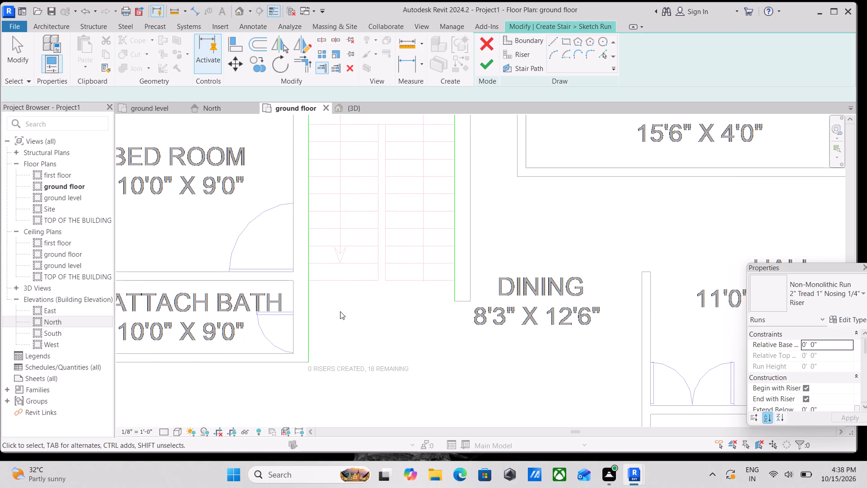
{"action": "key", "text": "Escape"}
{"action": "key", "text": "Escape"}
Shorten the bedroom-side stair boundary line so it ends level with the last tread line of the DWG stair.
{"action": "scroll", "coordinate": [318, 330], "scroll_direction": "up", "scroll_amount": 2}
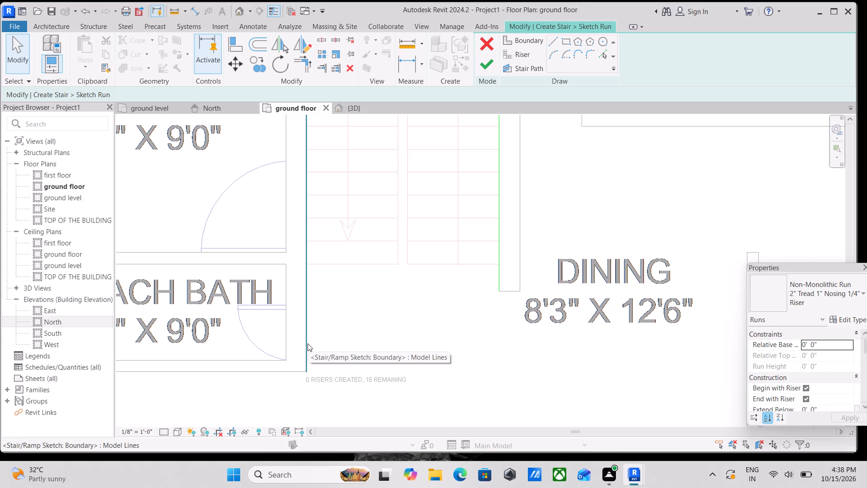
{"action": "left_click", "coordinate": [307, 343]}
{"action": "left_click_drag", "start_coordinate": [308, 371], "coordinate": [303, 267]}
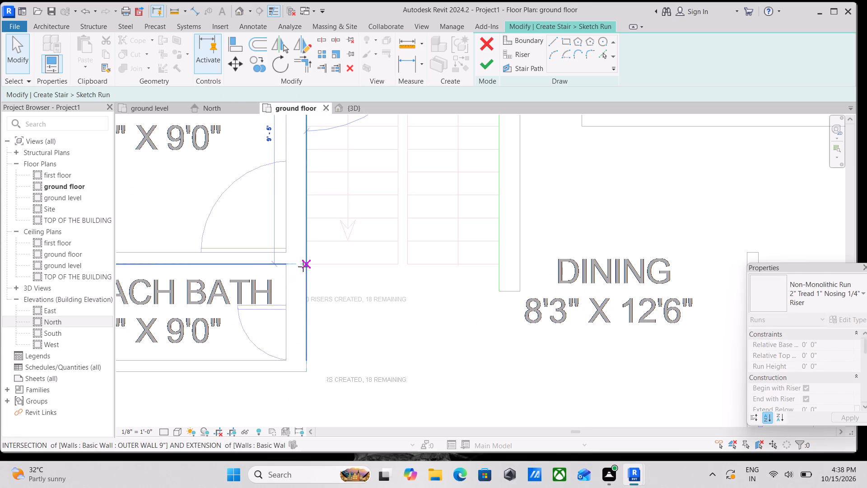
{"action": "key", "text": "Escape"}
Pick the two long DWG lines of the gap between the flights and its short end line as stair boundaries.
{"action": "scroll", "coordinate": [377, 279], "scroll_direction": "down", "scroll_amount": 2}
{"action": "middle_click_drag", "start_coordinate": [377, 279], "coordinate": [373, 324]}
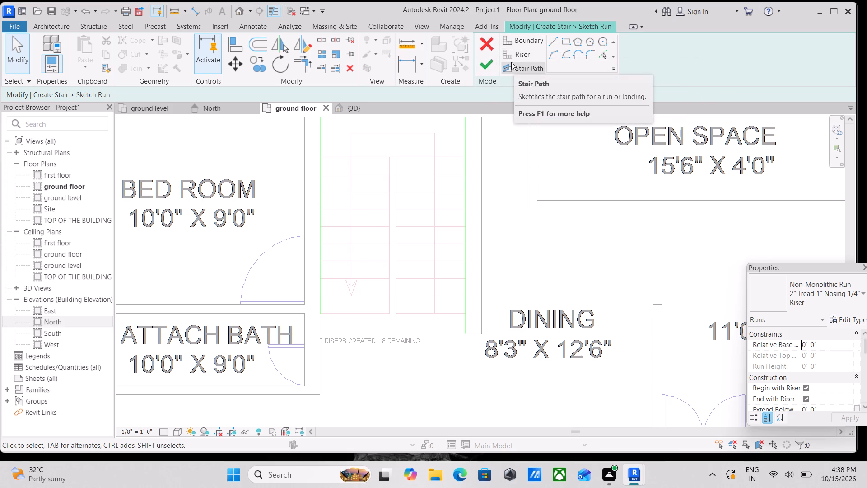
{"action": "left_click", "coordinate": [607, 57]}
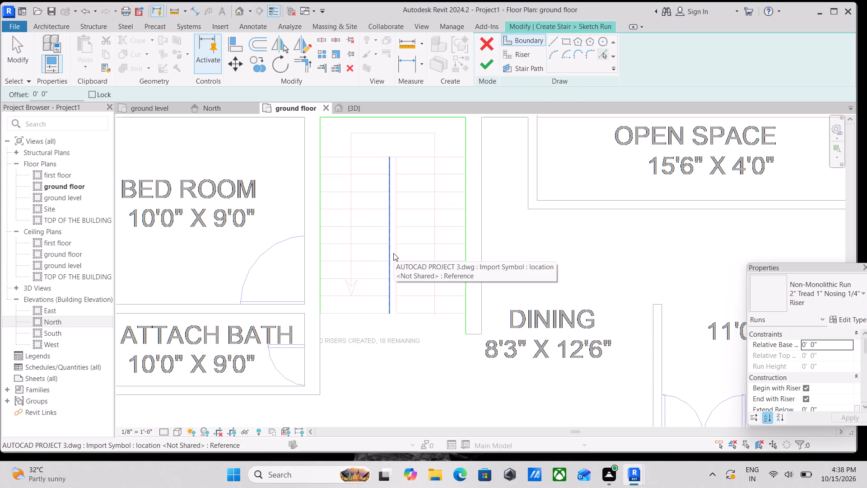
{"action": "left_click", "coordinate": [393, 253]}
{"action": "scroll", "coordinate": [394, 266], "scroll_direction": "up", "scroll_amount": 3}
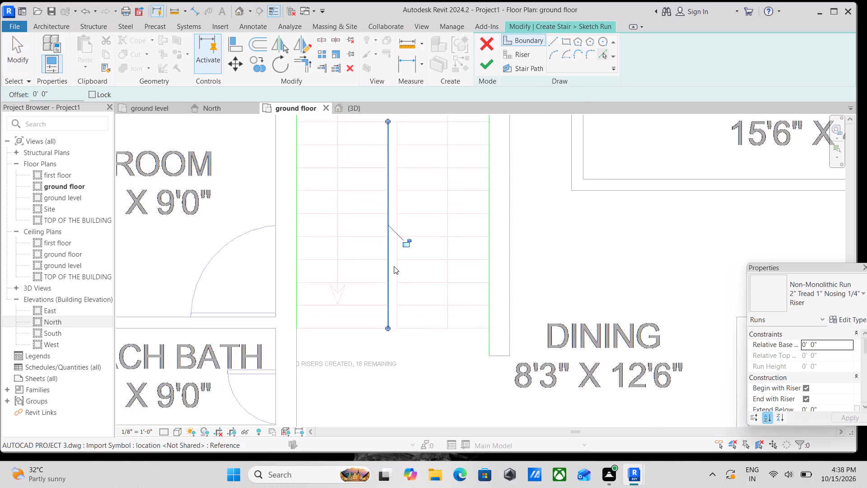
{"action": "left_click", "coordinate": [395, 267]}
{"action": "middle_click_drag", "start_coordinate": [395, 267], "coordinate": [373, 343]}
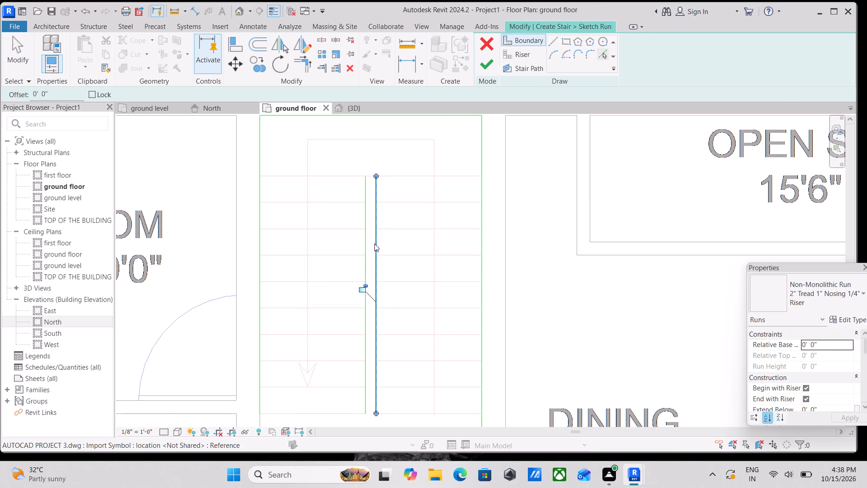
{"action": "scroll", "coordinate": [373, 180], "scroll_direction": "up", "scroll_amount": 4}
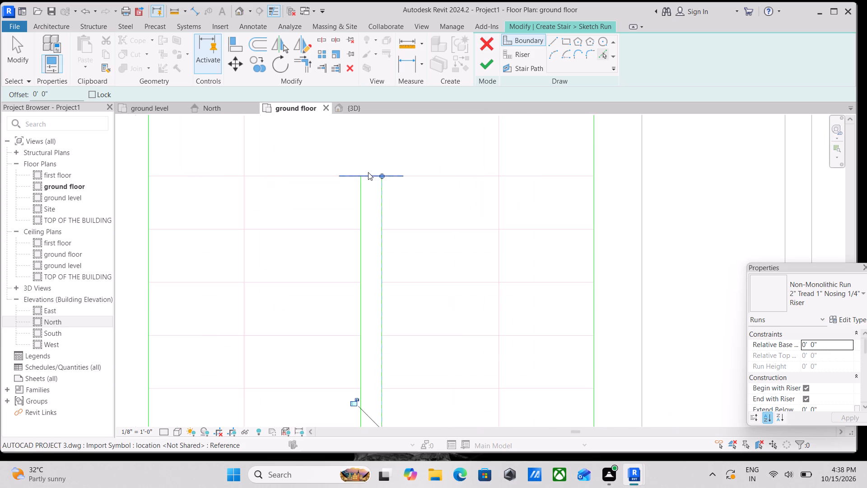
{"action": "scroll", "coordinate": [368, 172], "scroll_direction": "up", "scroll_amount": 4}
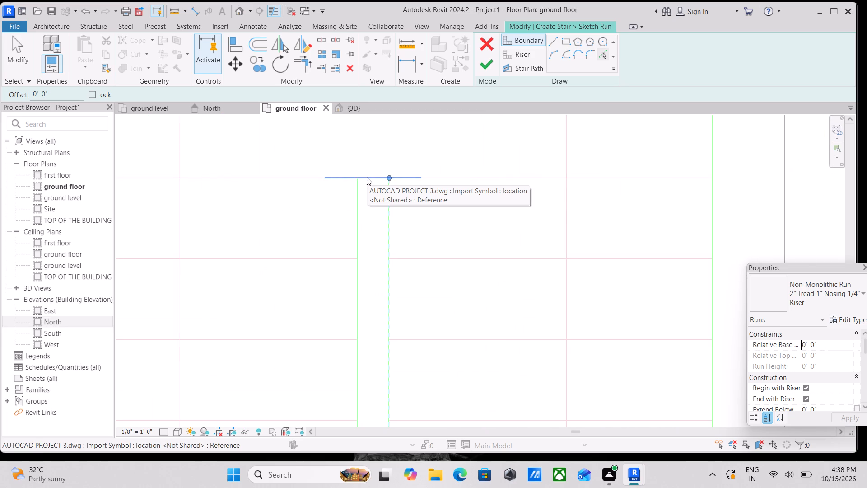
{"action": "left_click", "coordinate": [367, 177]}
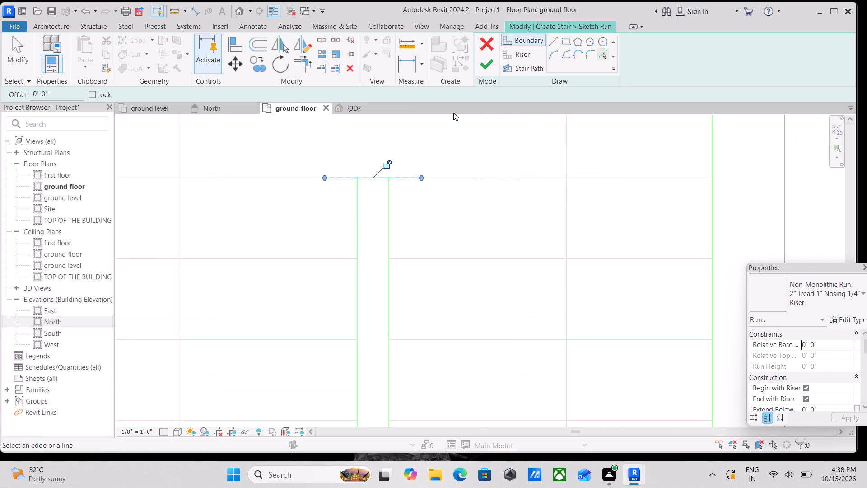
Trim both overhanging ends of the short boundary line to the two long lines of the gap between the flights.
{"action": "left_click", "coordinate": [322, 66]}
{"action": "left_click", "coordinate": [354, 211]}
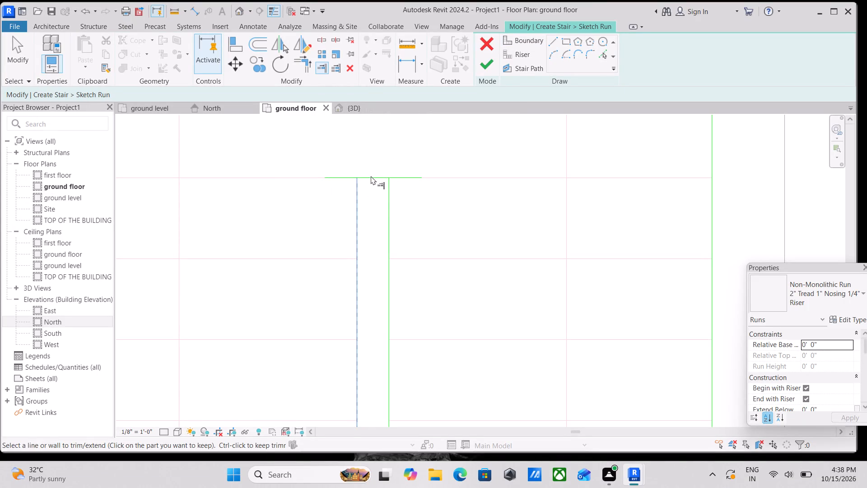
{"action": "left_click", "coordinate": [372, 174]}
{"action": "left_click", "coordinate": [387, 202]}
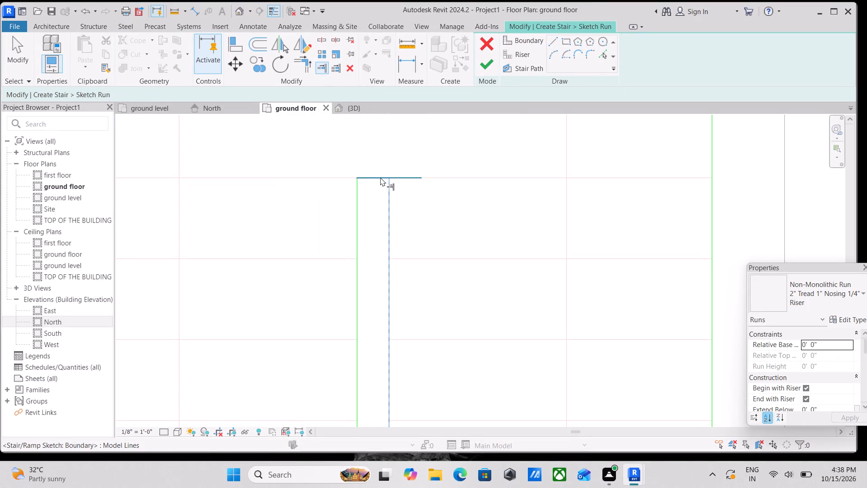
{"action": "left_click", "coordinate": [381, 177]}
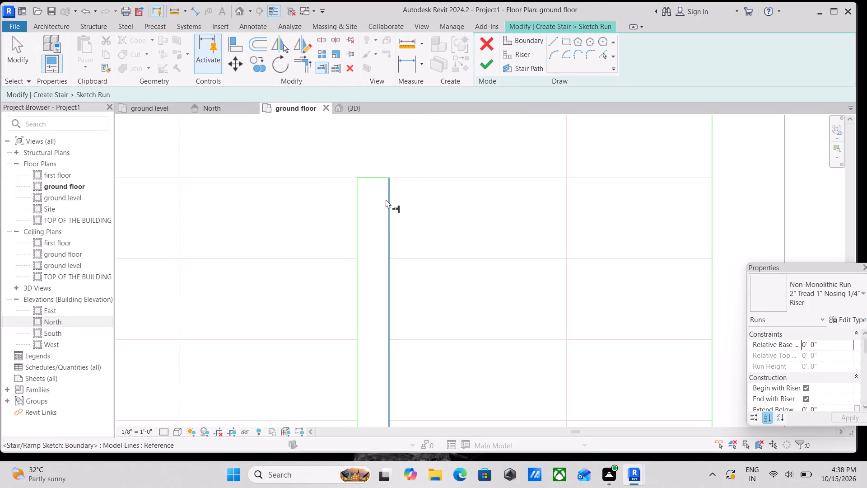
Pick eight consecutive DWG tread lines of the bedroom-side flight as risers, starting at the arrowhead line and working towards the landing.
{"action": "scroll", "coordinate": [428, 154], "scroll_direction": "down", "scroll_amount": 6}
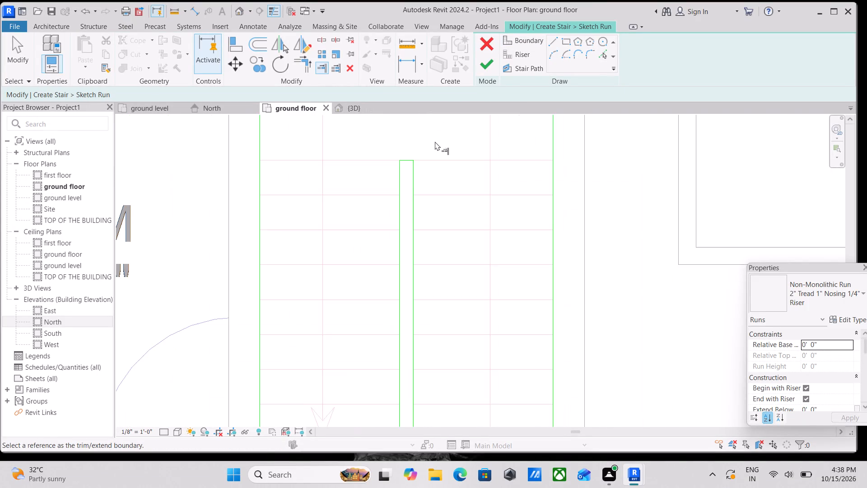
{"action": "scroll", "coordinate": [435, 141], "scroll_direction": "down", "scroll_amount": 4}
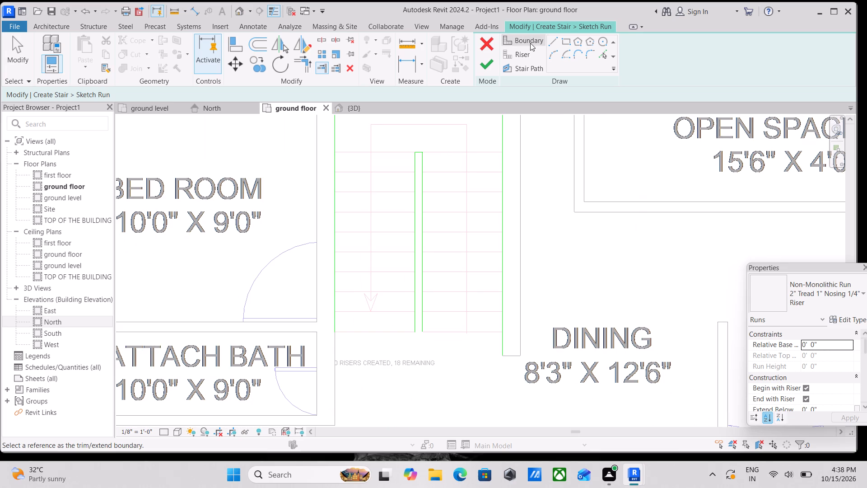
{"action": "left_click", "coordinate": [520, 52]}
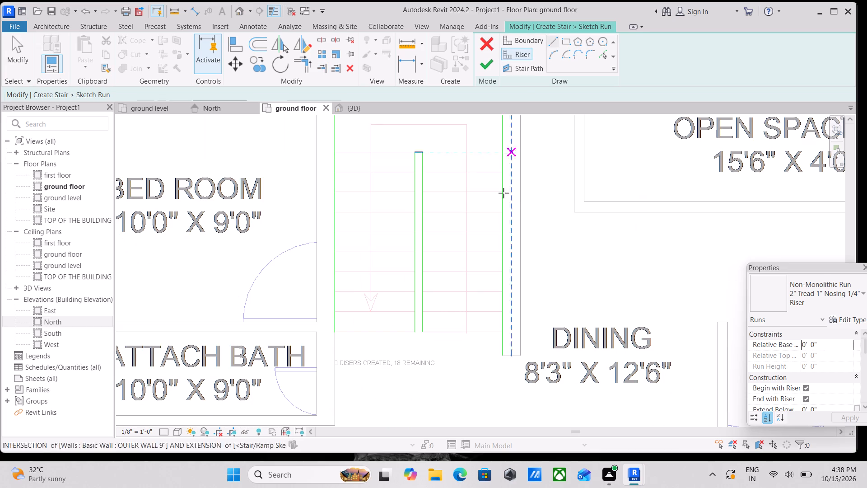
{"action": "left_click", "coordinate": [602, 54]}
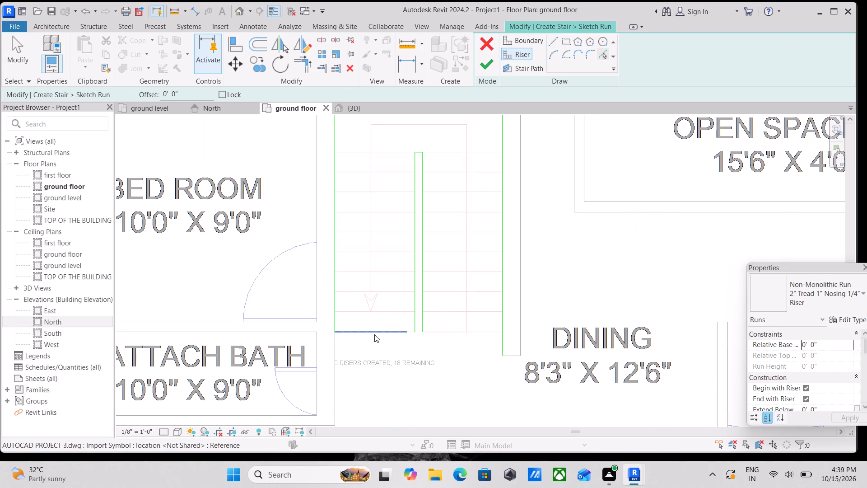
{"action": "left_click", "coordinate": [392, 313]}
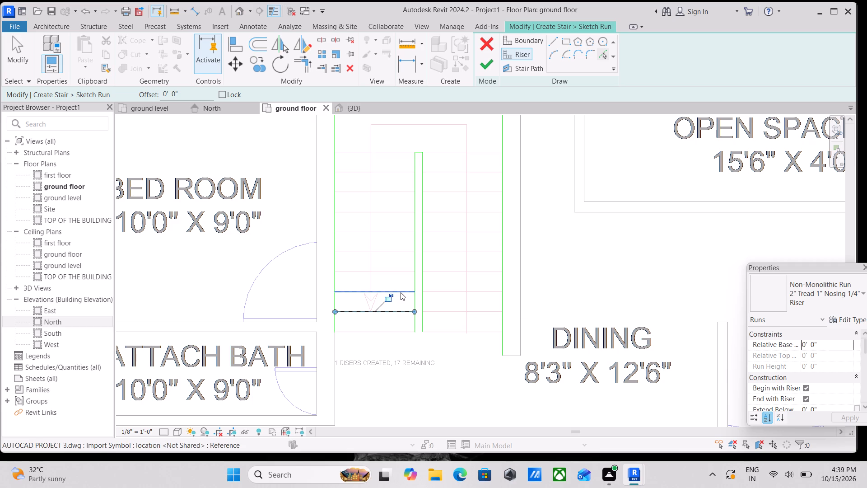
{"action": "left_click", "coordinate": [401, 292]}
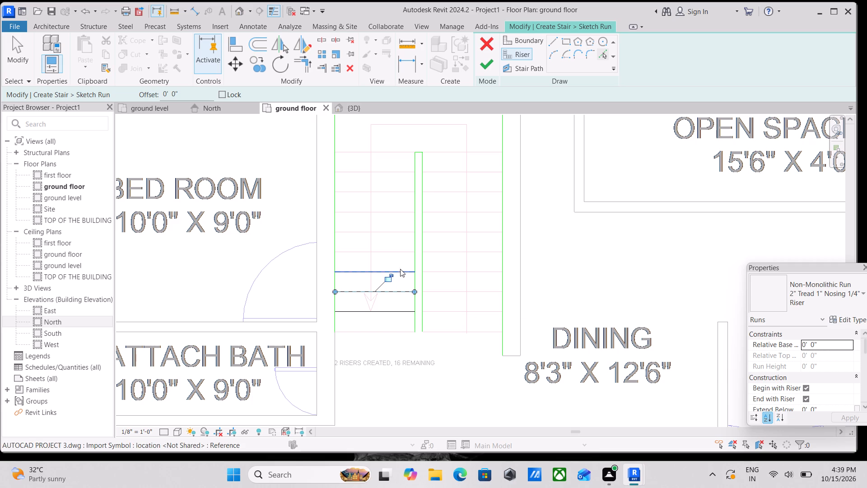
{"action": "left_click", "coordinate": [402, 267]}
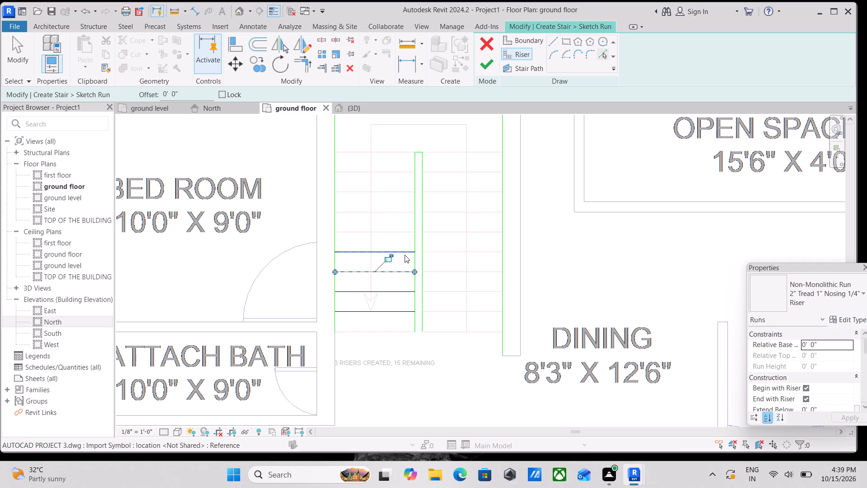
{"action": "left_click", "coordinate": [405, 255]}
{"action": "left_click", "coordinate": [400, 230]}
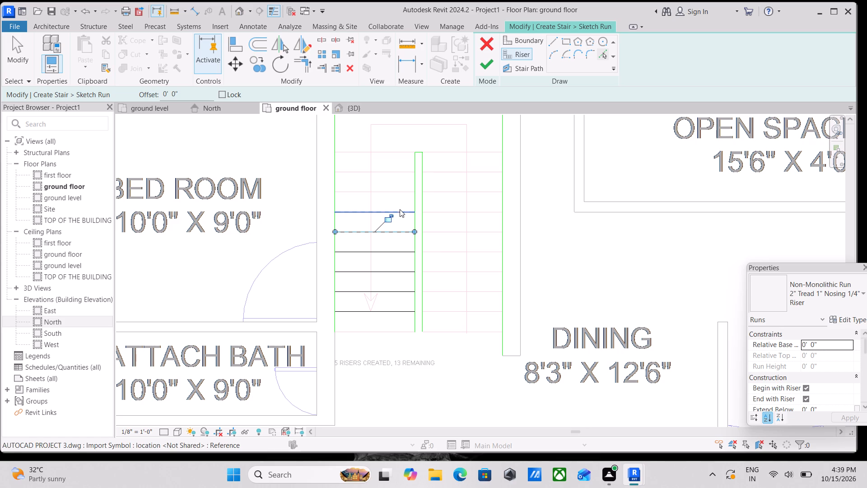
{"action": "left_click", "coordinate": [400, 209]}
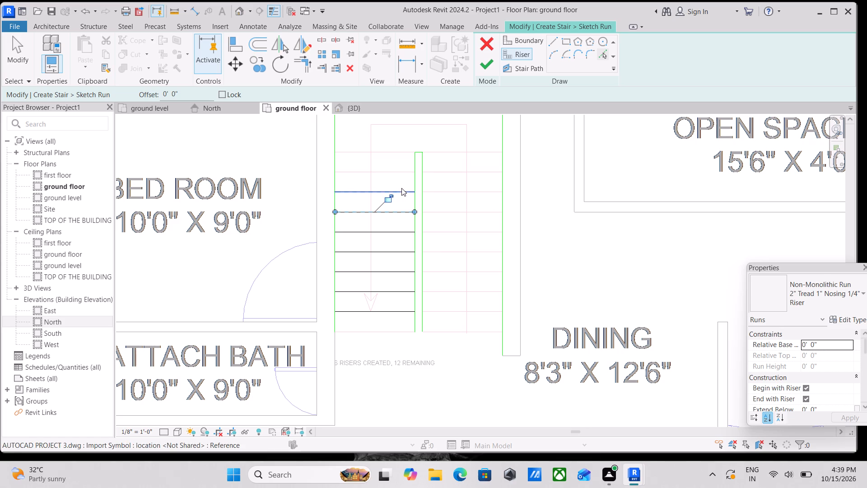
{"action": "left_click", "coordinate": [401, 188]}
{"action": "left_click", "coordinate": [405, 174]}
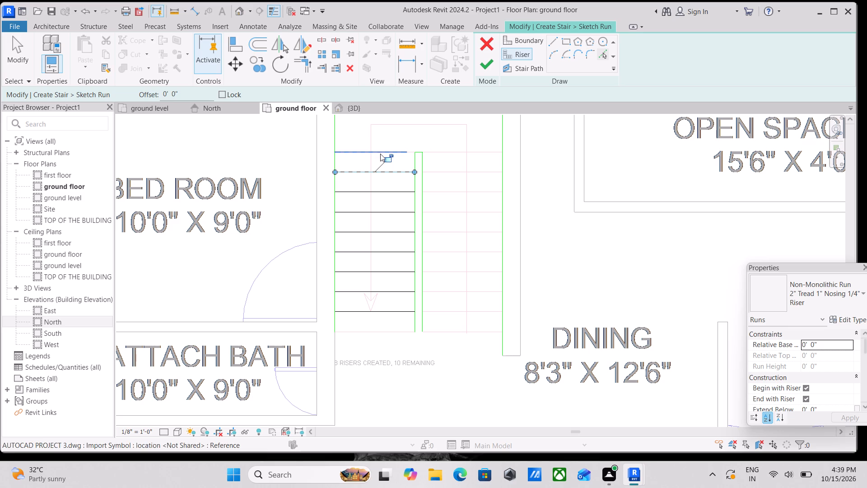
Add risers on the landing-edge line and the outermost tread line of the bedroom-side flight by picking the DWG lines.
{"action": "scroll", "coordinate": [407, 154], "scroll_direction": "up", "scroll_amount": 9}
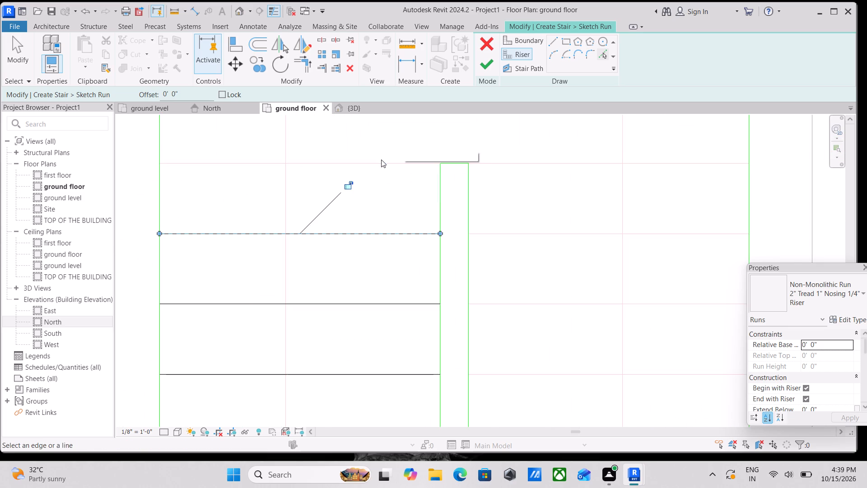
{"action": "left_click", "coordinate": [376, 163]}
{"action": "scroll", "coordinate": [405, 211], "scroll_direction": "down", "scroll_amount": 6}
{"action": "middle_click_drag", "start_coordinate": [395, 304], "coordinate": [393, 265]}
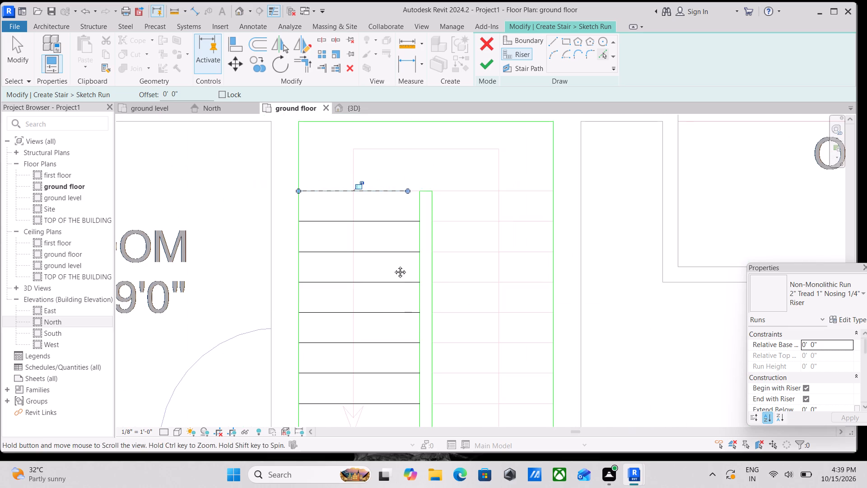
{"action": "middle_click_drag", "start_coordinate": [393, 265], "coordinate": [392, 155]}
{"action": "middle_click_drag", "start_coordinate": [366, 322], "coordinate": [373, 282]}
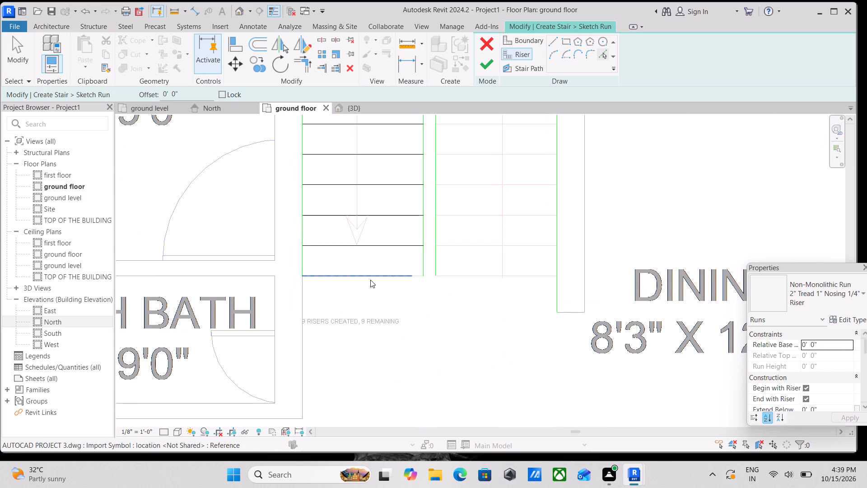
{"action": "left_click", "coordinate": [370, 280]}
Pick eight consecutive DWG tread lines of the dining-side flight as risers, starting at the landing edge.
{"action": "middle_click_drag", "start_coordinate": [441, 286], "coordinate": [342, 384]}
{"action": "scroll", "coordinate": [394, 300], "scroll_direction": "down", "scroll_amount": 1}
{"action": "middle_click_drag", "start_coordinate": [394, 303], "coordinate": [387, 399]}
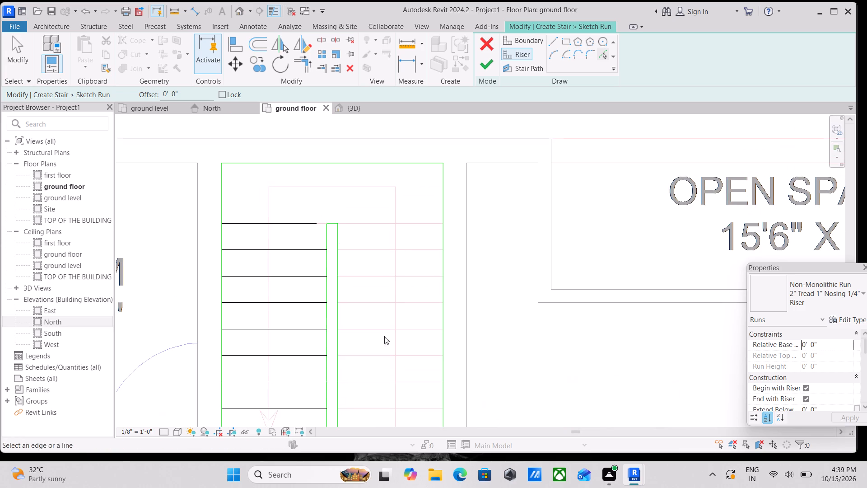
{"action": "left_click", "coordinate": [373, 227]}
{"action": "middle_click_drag", "start_coordinate": [367, 277], "coordinate": [368, 253]}
{"action": "left_click", "coordinate": [367, 228]}
{"action": "middle_click_drag", "start_coordinate": [374, 271], "coordinate": [374, 245]}
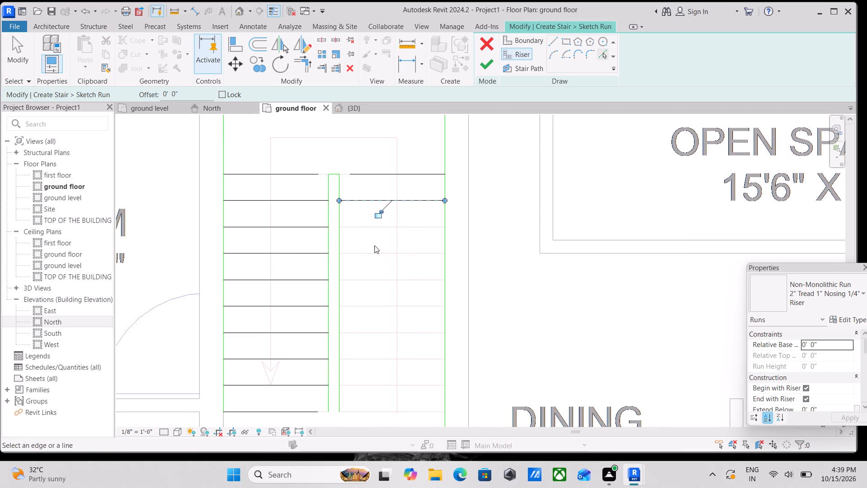
{"action": "left_click", "coordinate": [373, 230]}
{"action": "left_click", "coordinate": [374, 252]}
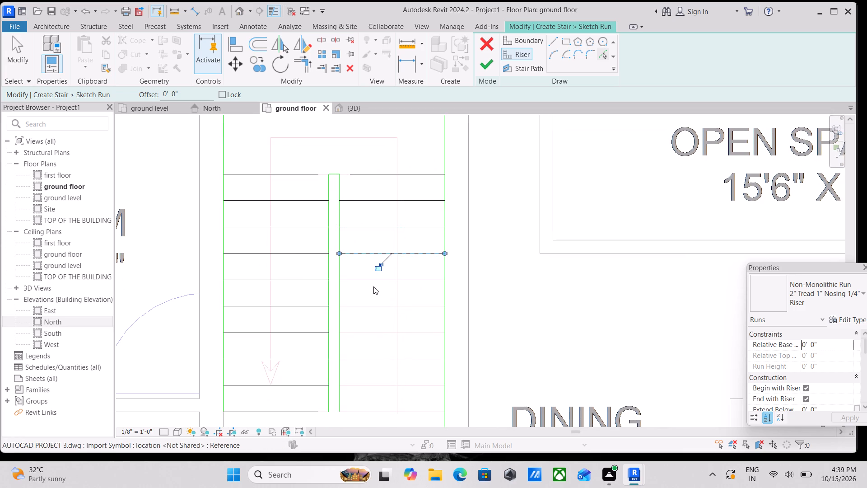
{"action": "middle_click_drag", "start_coordinate": [373, 286], "coordinate": [369, 249]}
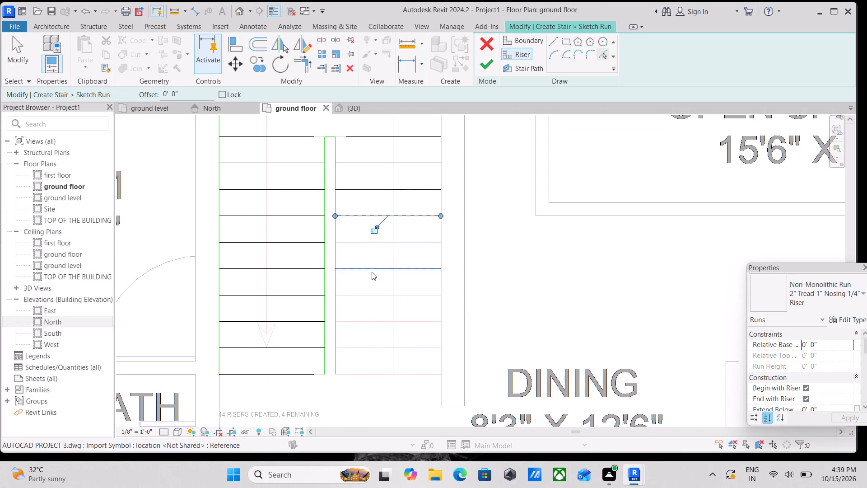
{"action": "left_click", "coordinate": [371, 242]}
{"action": "left_click", "coordinate": [376, 267]}
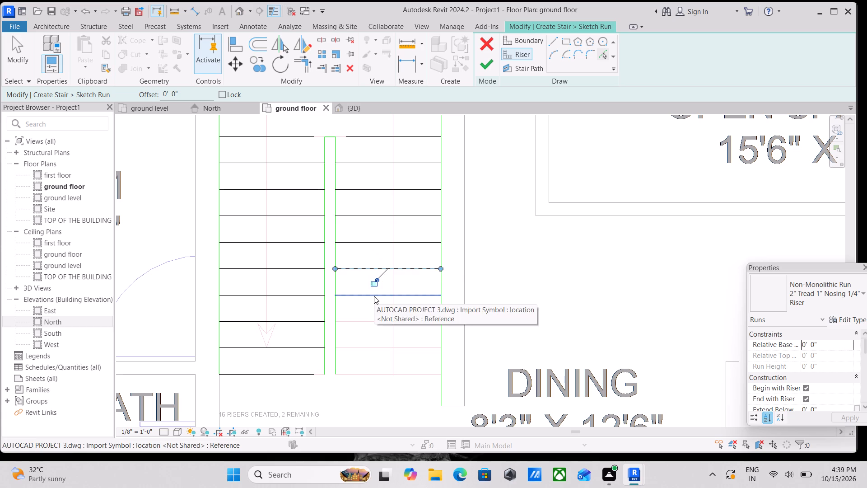
{"action": "left_click", "coordinate": [374, 296]}
{"action": "left_click", "coordinate": [374, 325]}
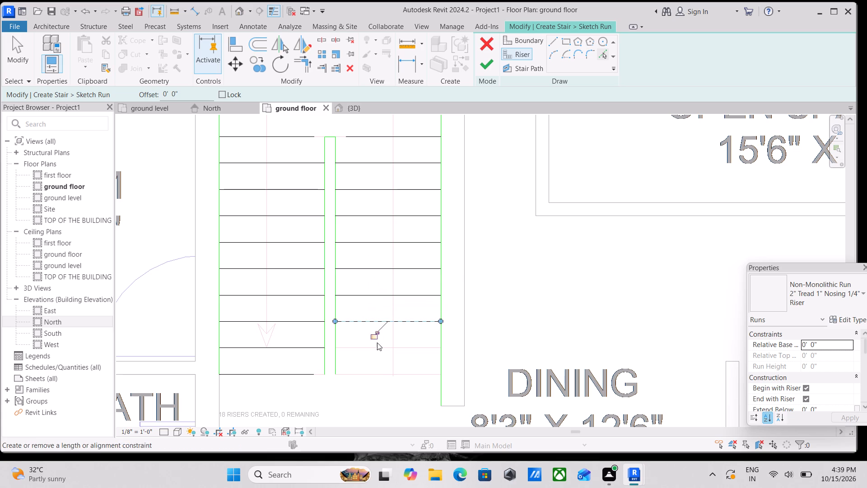
{"action": "middle_click_drag", "start_coordinate": [342, 229], "coordinate": [342, 301]}
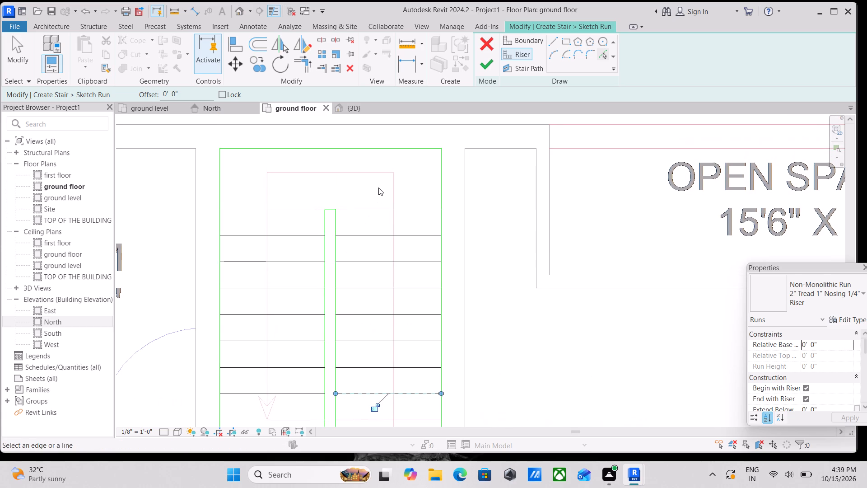
{"action": "key", "text": "Escape"}
{"action": "key", "text": "Escape"}
{"action": "scroll", "coordinate": [360, 212], "scroll_direction": "up", "scroll_amount": 2}
{"action": "key", "text": "Escape"}
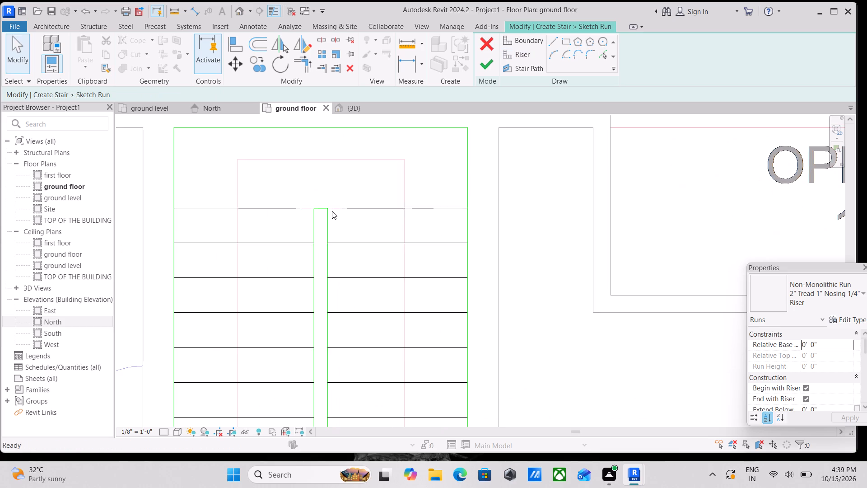
Extend the landing-edge risers of both flights to meet the boundary lines of the gap between them.
{"action": "scroll", "coordinate": [332, 211], "scroll_direction": "up", "scroll_amount": 3}
{"action": "left_click", "coordinate": [367, 208]}
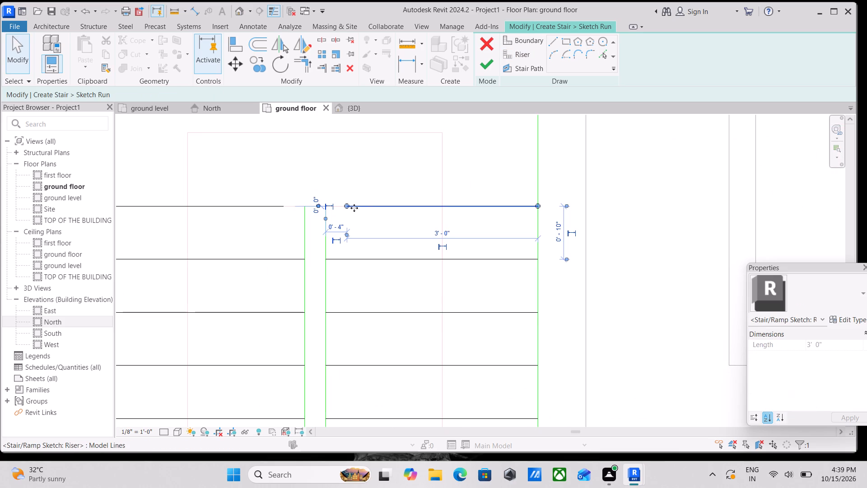
{"action": "left_click_drag", "start_coordinate": [349, 206], "coordinate": [327, 206]}
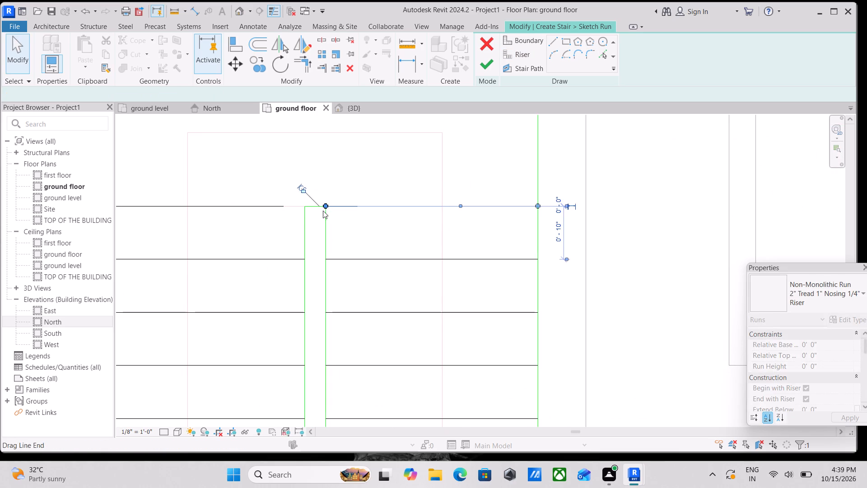
{"action": "key", "text": "Escape"}
{"action": "left_click", "coordinate": [279, 206]}
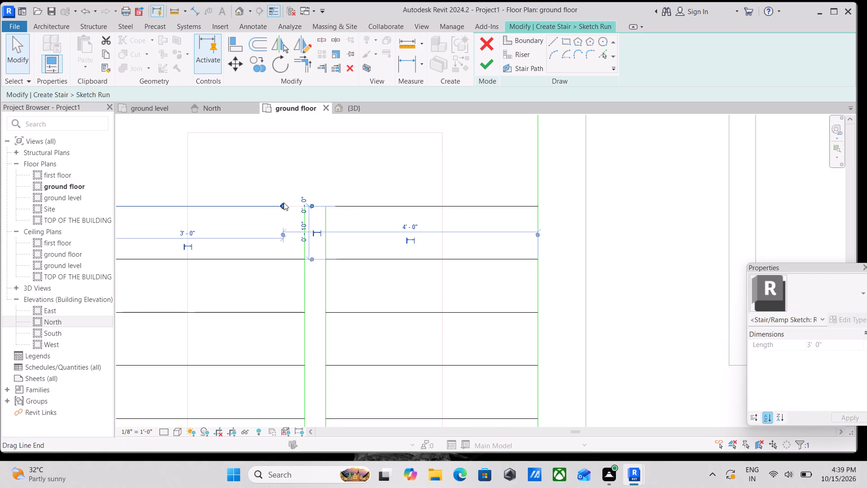
{"action": "left_click_drag", "start_coordinate": [283, 203], "coordinate": [303, 207]}
{"action": "key", "text": "Escape"}
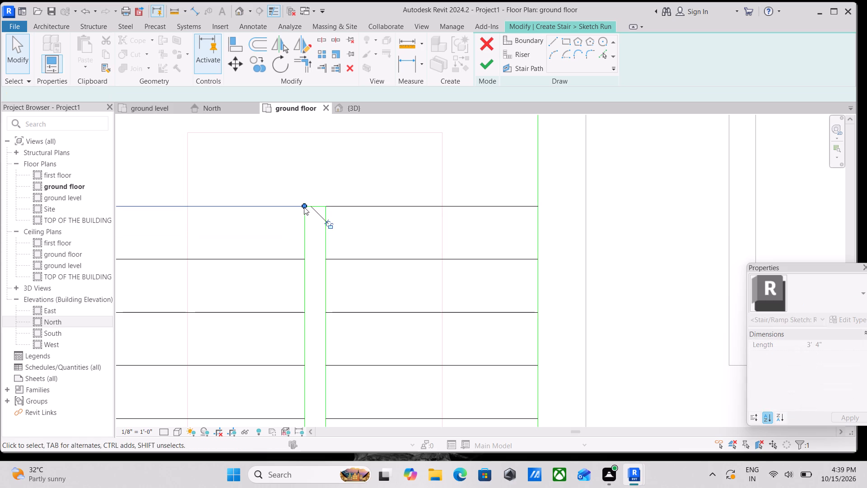
Extend the outermost riser of the bedroom-side flight to the end of the gap's boundary line.
{"action": "scroll", "coordinate": [304, 207], "scroll_direction": "down", "scroll_amount": 3}
{"action": "scroll", "coordinate": [308, 248], "scroll_direction": "down", "scroll_amount": 1}
{"action": "middle_click_drag", "start_coordinate": [308, 248], "coordinate": [312, 173]}
{"action": "middle_click_drag", "start_coordinate": [320, 275], "coordinate": [317, 202]}
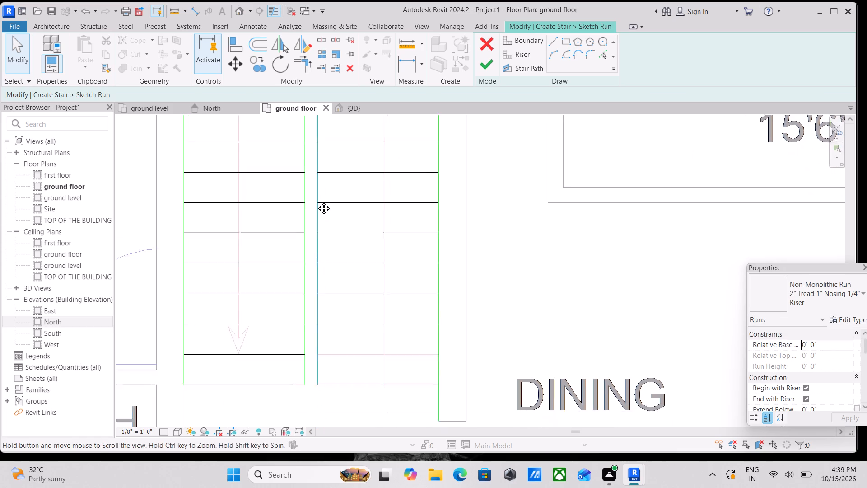
{"action": "middle_click_drag", "start_coordinate": [317, 202], "coordinate": [320, 194]}
{"action": "scroll", "coordinate": [320, 324], "scroll_direction": "up", "scroll_amount": 8}
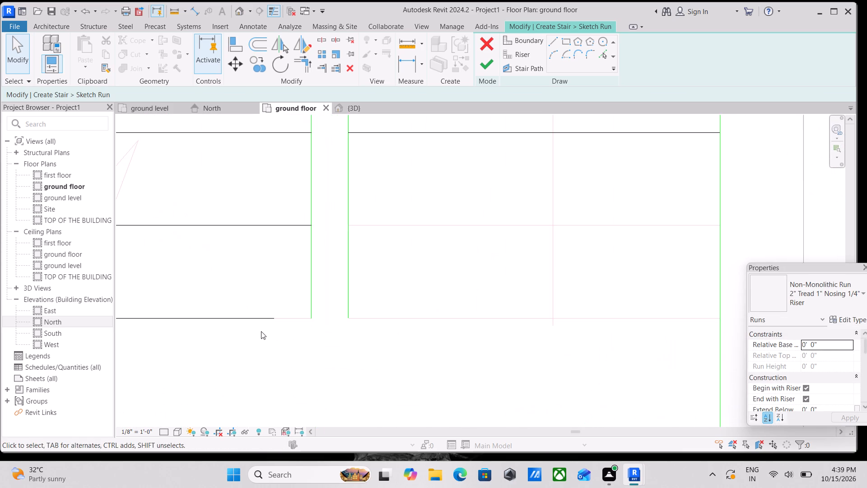
{"action": "left_click", "coordinate": [261, 317]}
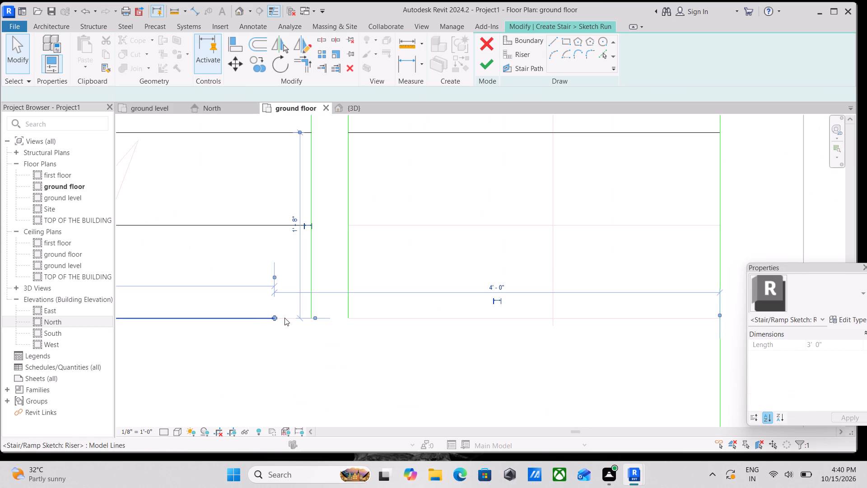
{"action": "left_click_drag", "start_coordinate": [275, 316], "coordinate": [313, 319]}
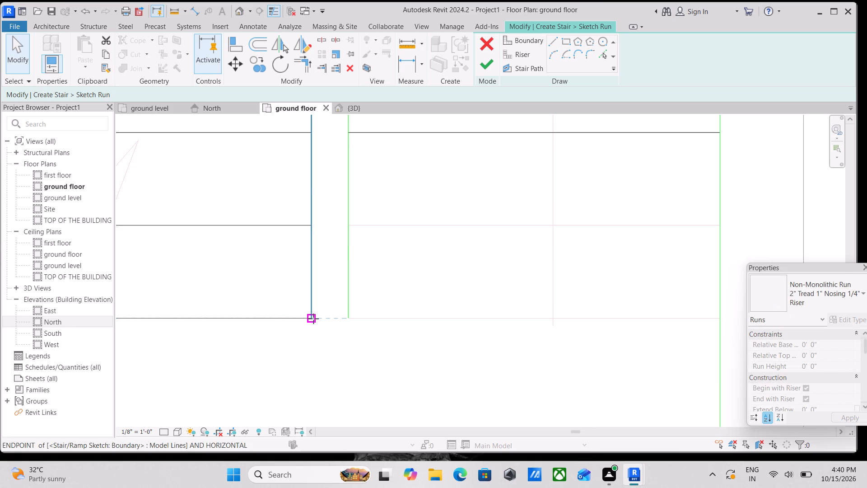
{"action": "left_click_drag", "start_coordinate": [313, 319], "coordinate": [314, 319]}
{"action": "scroll", "coordinate": [444, 336], "scroll_direction": "down", "scroll_amount": 5}
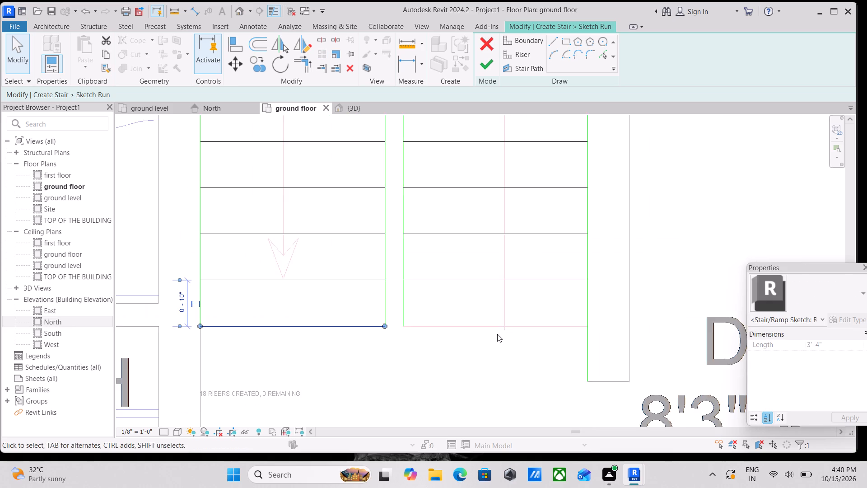
{"action": "scroll", "coordinate": [498, 334], "scroll_direction": "down", "scroll_amount": 4}
{"action": "scroll", "coordinate": [446, 316], "scroll_direction": "up", "scroll_amount": 1}
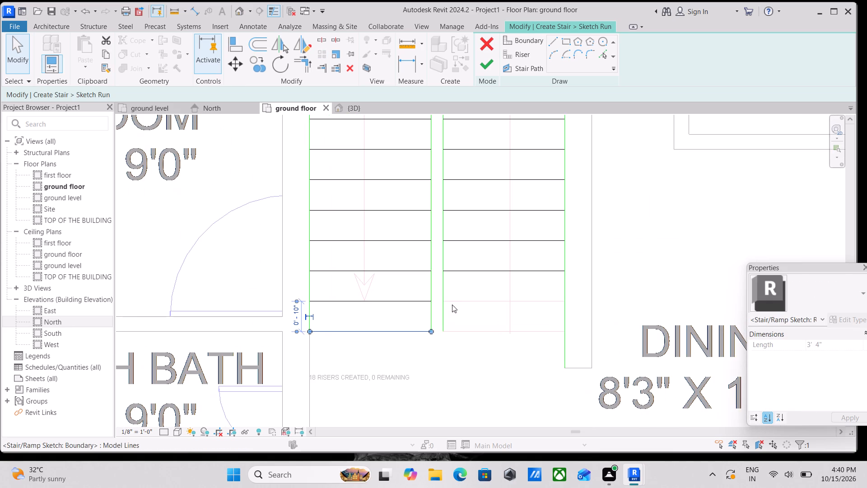
{"action": "key", "text": "Escape"}
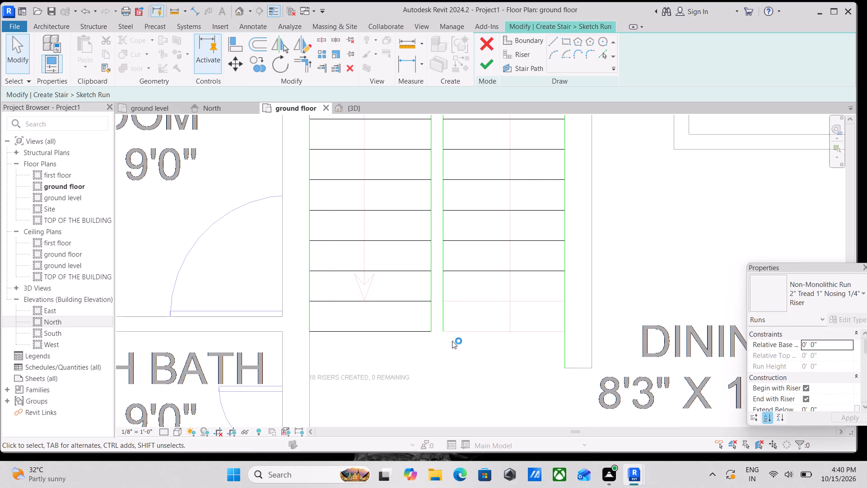
Shorten the gap boundary line along the dining-side flight so it ends at that flight's last riser.
{"action": "scroll", "coordinate": [452, 331], "scroll_direction": "up", "scroll_amount": 2}
{"action": "key", "text": "Escape"}
{"action": "left_click", "coordinate": [439, 324]}
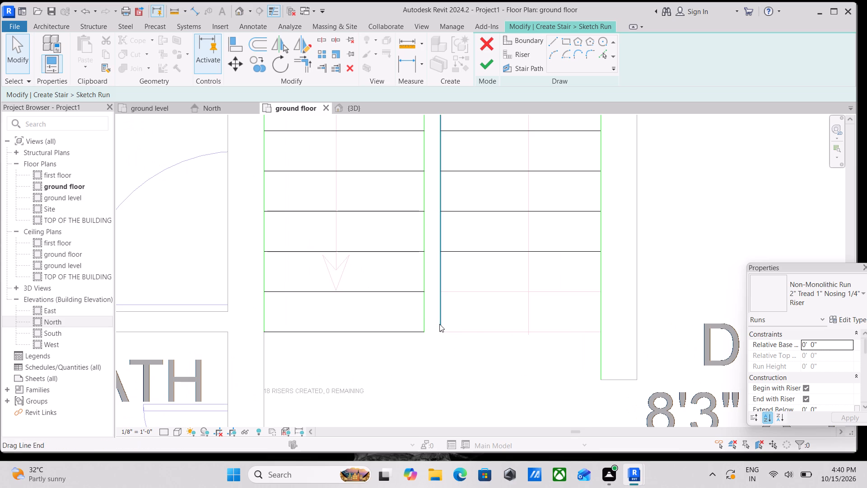
{"action": "left_click_drag", "start_coordinate": [440, 333], "coordinate": [438, 272]}
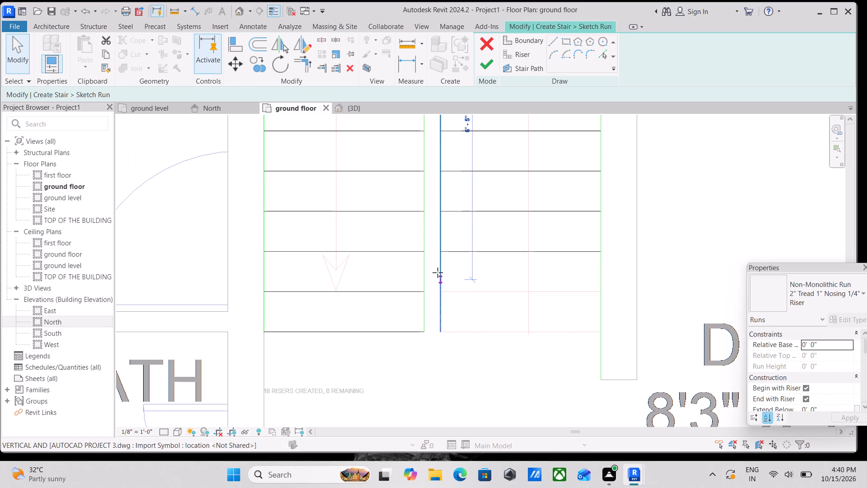
{"action": "left_click_drag", "start_coordinate": [438, 272], "coordinate": [443, 254]}
{"action": "scroll", "coordinate": [549, 293], "scroll_direction": "down", "scroll_amount": 1}
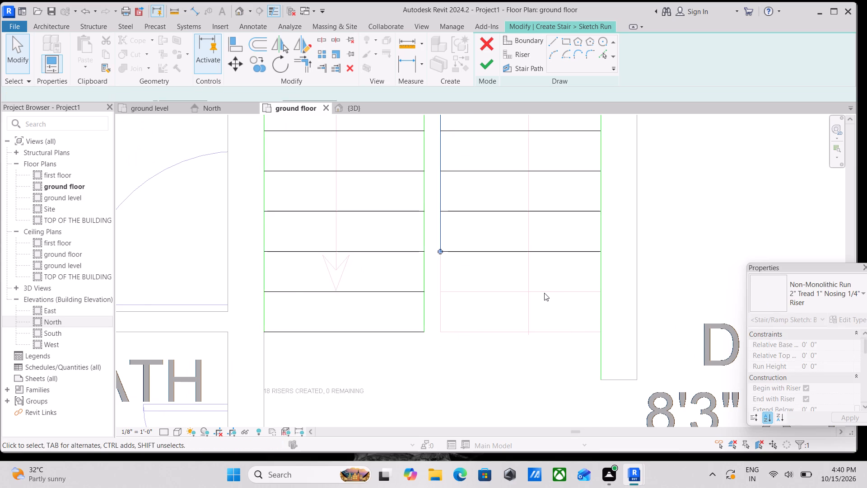
Shorten the outer boundary line on the dining side to about 7' 9" so it ends at that flight's last riser.
{"action": "middle_click_drag", "start_coordinate": [543, 292], "coordinate": [452, 294]}
{"action": "key", "text": "Escape"}
{"action": "scroll", "coordinate": [505, 346], "scroll_direction": "up", "scroll_amount": 2}
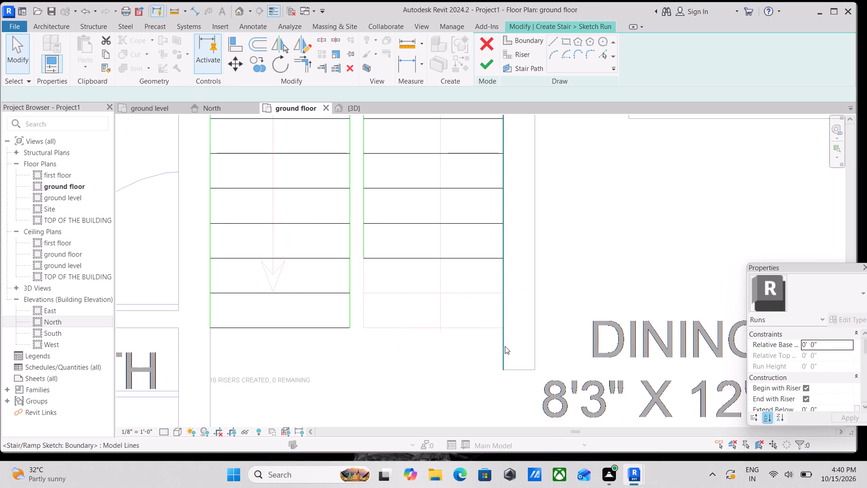
{"action": "left_click", "coordinate": [504, 340]}
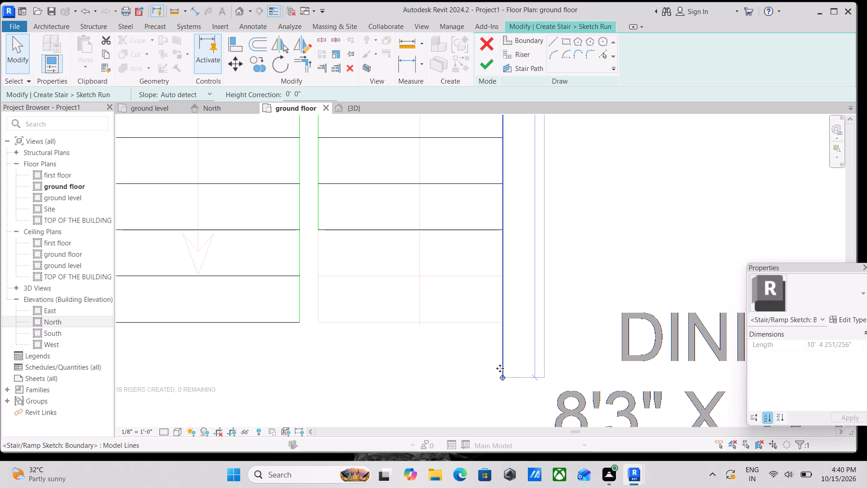
{"action": "left_click_drag", "start_coordinate": [501, 375], "coordinate": [505, 255]}
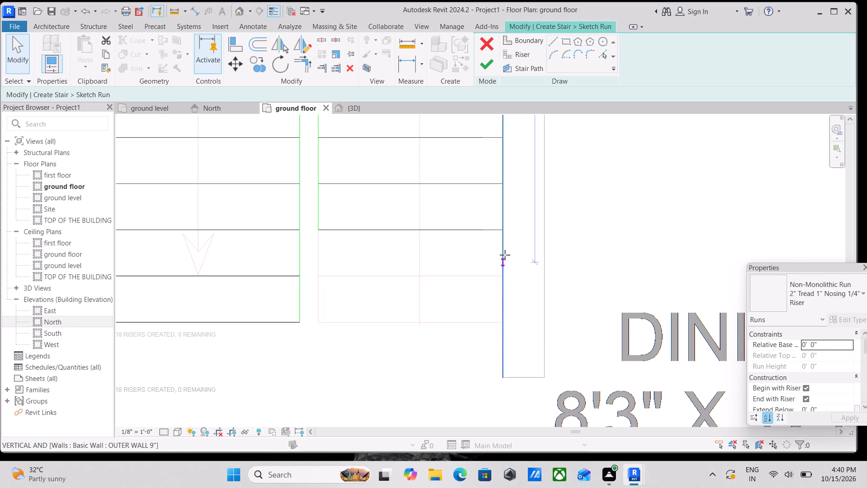
{"action": "left_click_drag", "start_coordinate": [505, 255], "coordinate": [506, 227]}
{"action": "scroll", "coordinate": [504, 243], "scroll_direction": "down", "scroll_amount": 4}
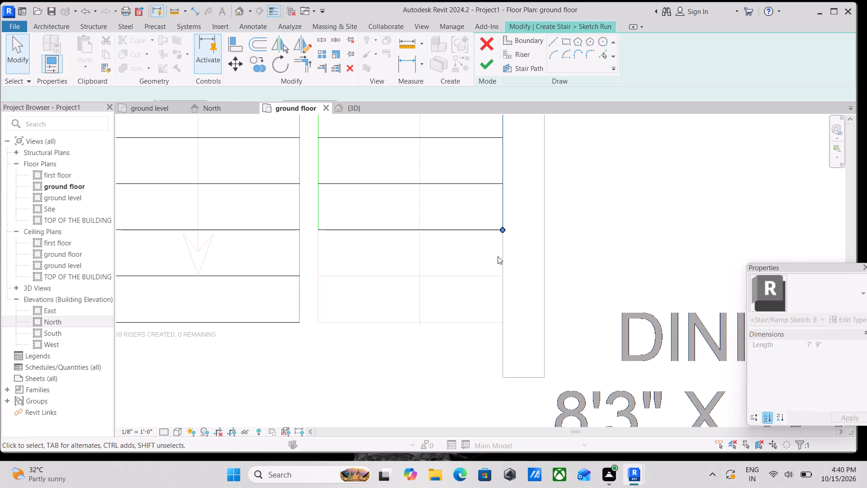
{"action": "key", "text": "Escape"}
Draw a U-shaped stair path from the dining-side flight's last riser across the landing to the bedroom-side flight's outermost riser, and finish the run sketch.
{"action": "scroll", "coordinate": [480, 267], "scroll_direction": "down", "scroll_amount": 3}
{"action": "middle_click_drag", "start_coordinate": [480, 267], "coordinate": [477, 299]}
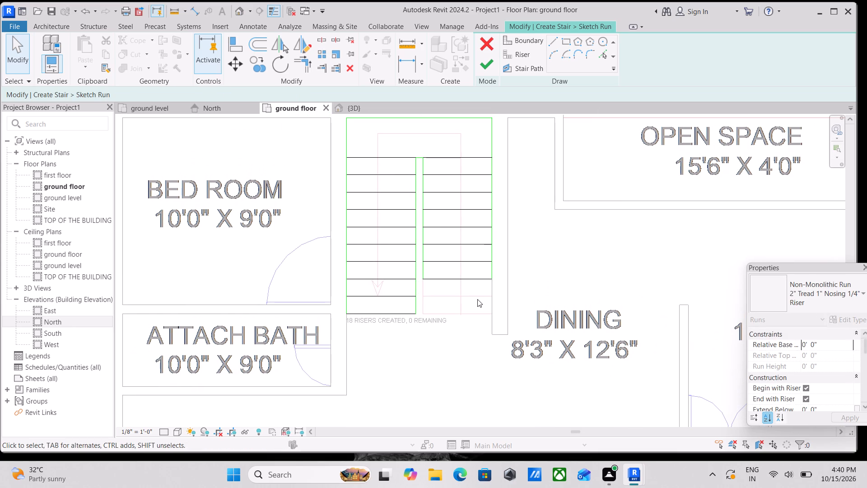
{"action": "left_click", "coordinate": [533, 66]}
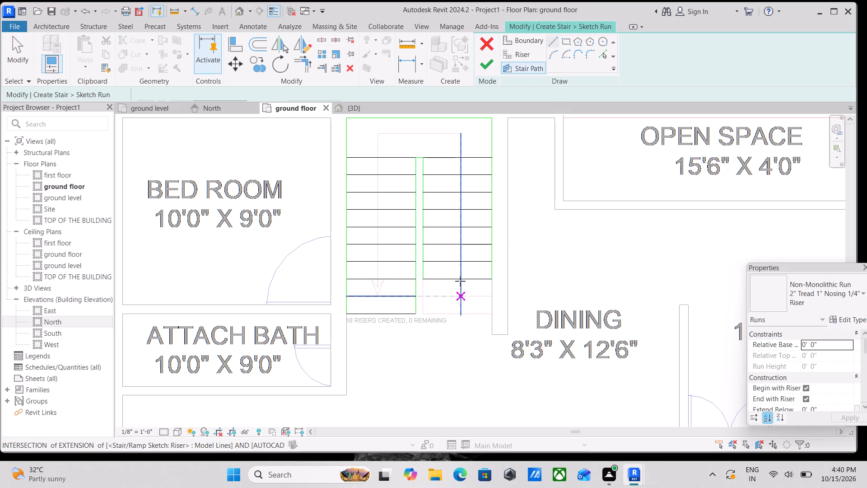
{"action": "left_click", "coordinate": [460, 279]}
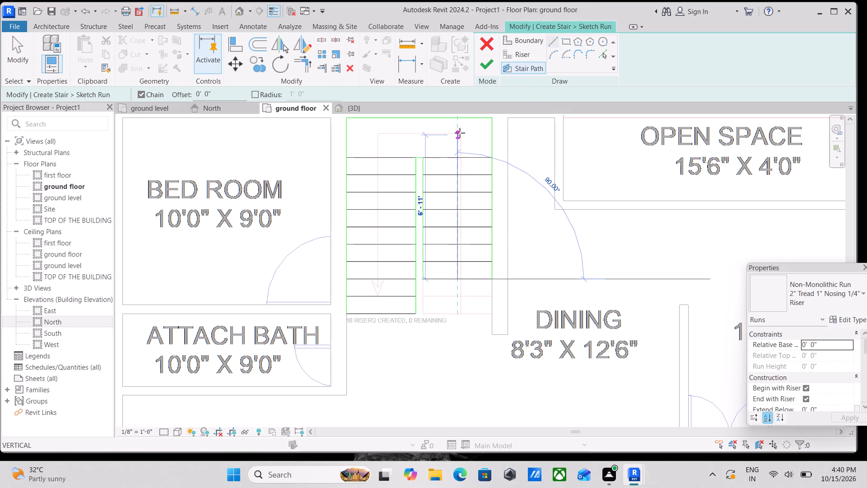
{"action": "left_click", "coordinate": [459, 131]}
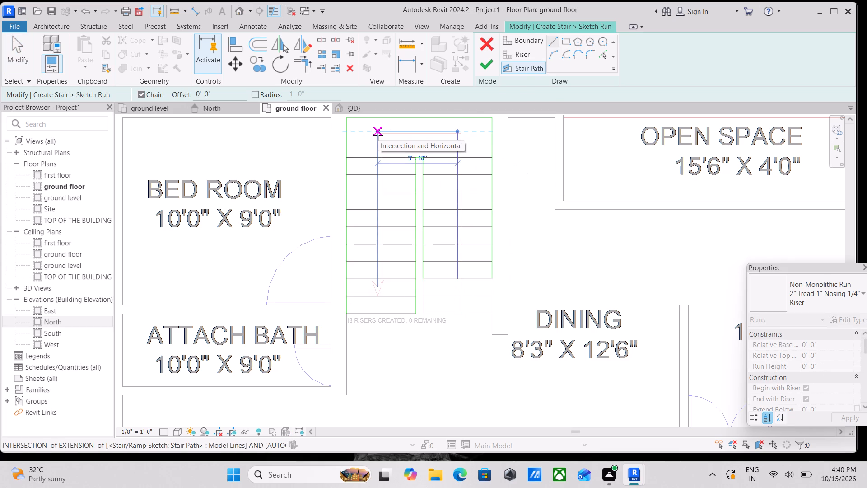
{"action": "left_click", "coordinate": [378, 135]}
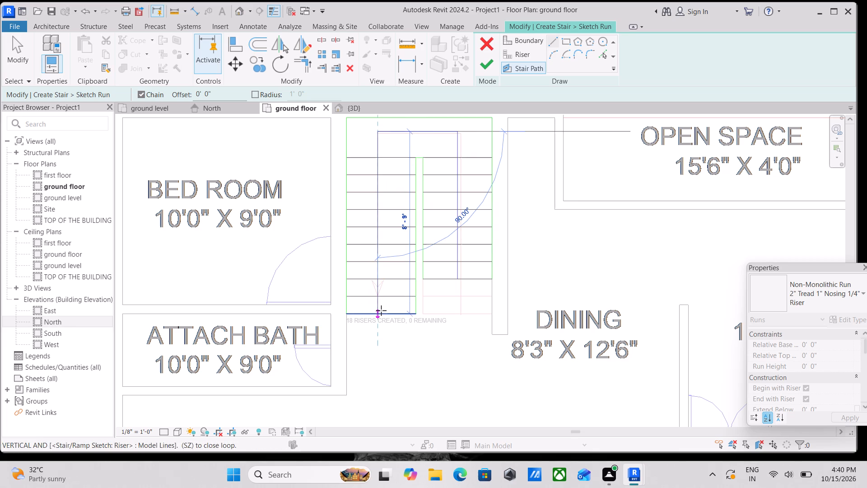
{"action": "left_click", "coordinate": [381, 310]}
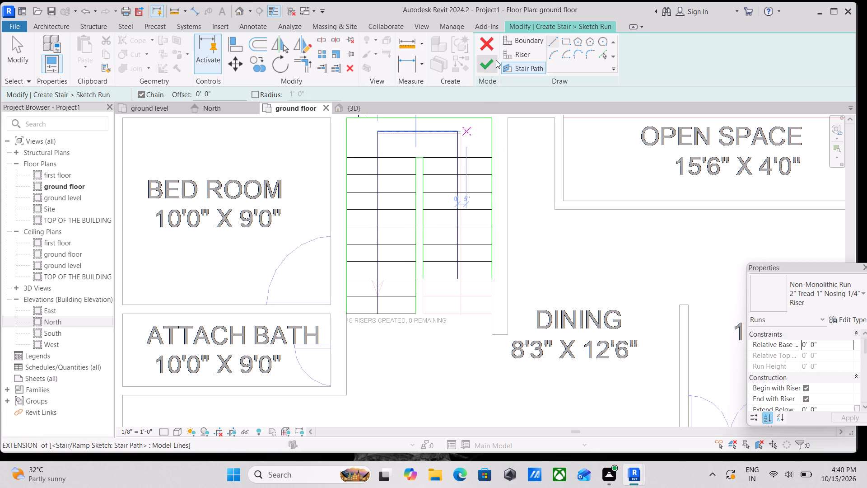
{"action": "left_click", "coordinate": [487, 60]}
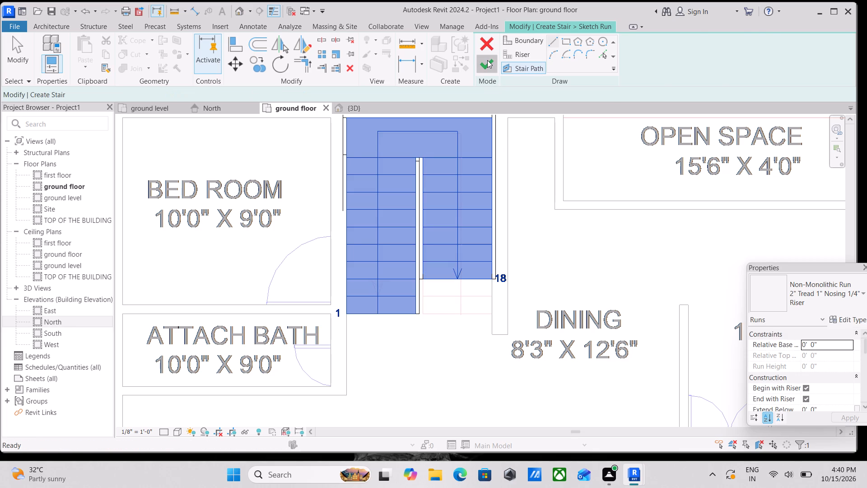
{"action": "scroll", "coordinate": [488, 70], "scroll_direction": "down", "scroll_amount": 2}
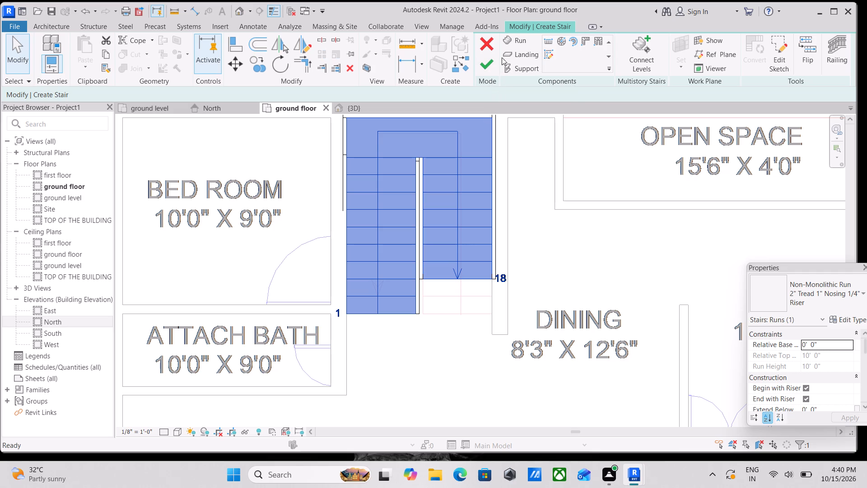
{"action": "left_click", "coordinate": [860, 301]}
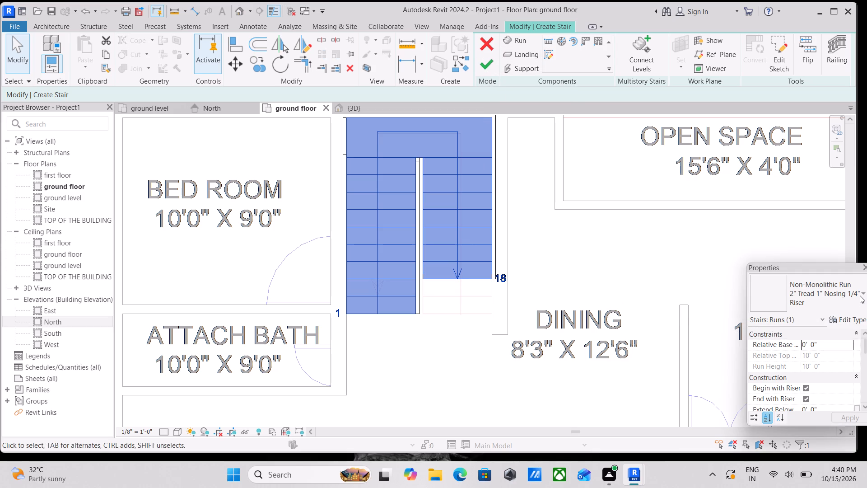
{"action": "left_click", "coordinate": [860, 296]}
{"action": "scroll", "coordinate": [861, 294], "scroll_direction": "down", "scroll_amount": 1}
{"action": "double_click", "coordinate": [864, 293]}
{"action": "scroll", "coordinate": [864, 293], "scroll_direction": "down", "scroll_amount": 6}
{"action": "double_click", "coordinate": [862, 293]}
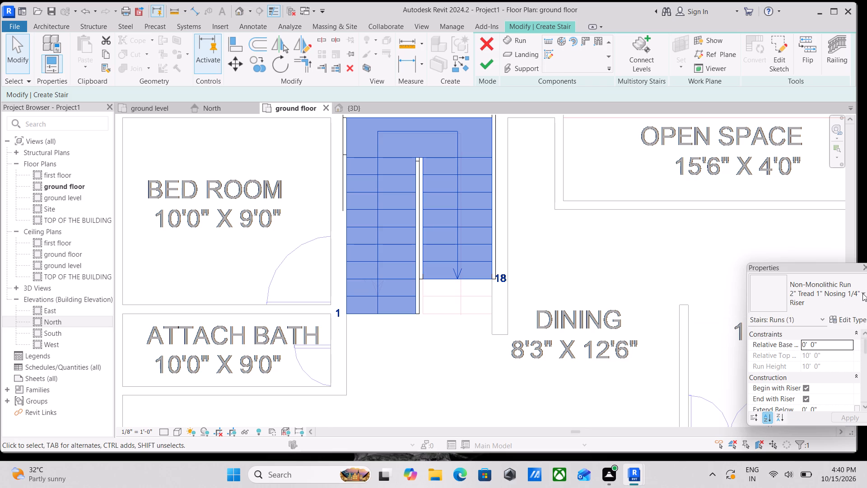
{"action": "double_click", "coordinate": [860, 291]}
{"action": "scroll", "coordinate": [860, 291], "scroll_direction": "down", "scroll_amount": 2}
Finish creating the staircase with the completed sketched run.
{"action": "left_click", "coordinate": [485, 60]}
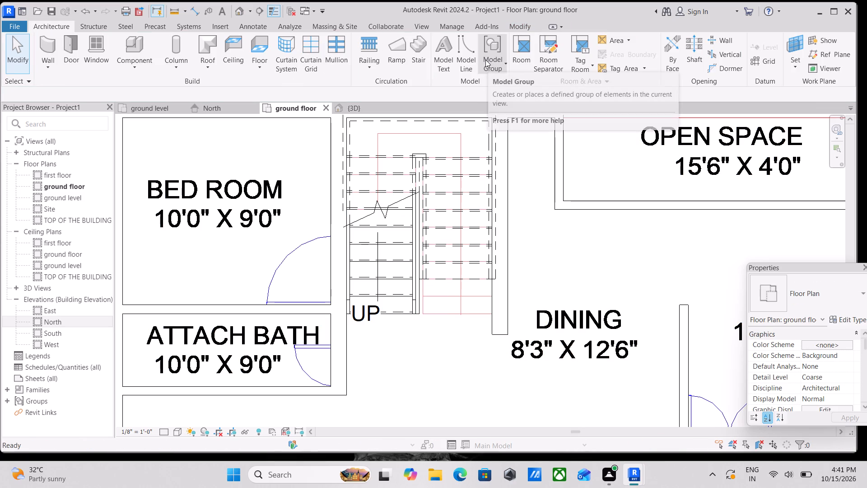
Examine the new staircase's treads and railings up close in the 3D view.
{"action": "left_click", "coordinate": [344, 108]}
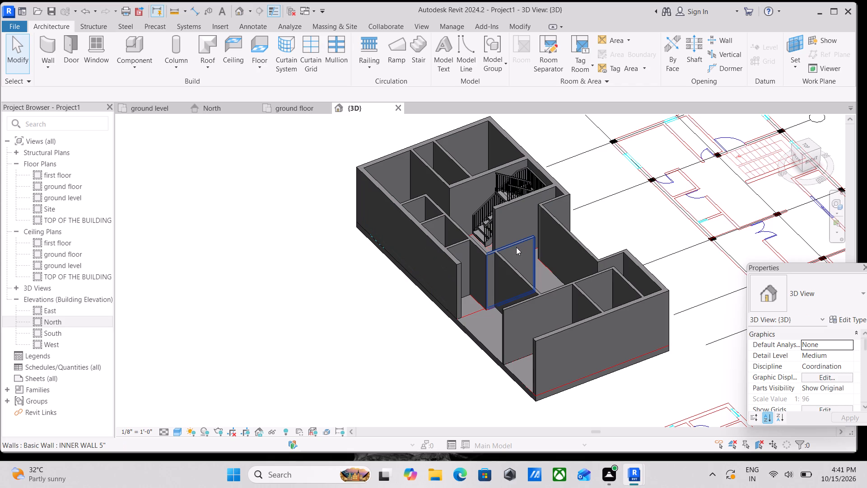
{"action": "middle_click_drag", "start_coordinate": [498, 258], "coordinate": [534, 253], "text": "shift"}
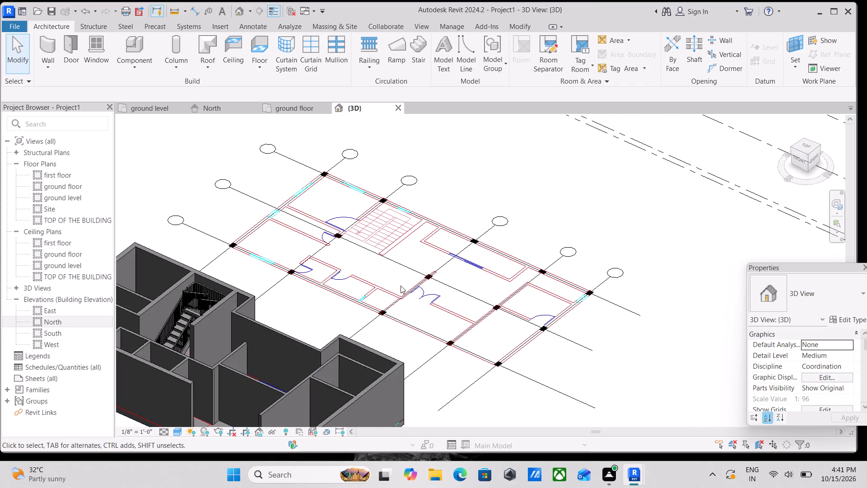
{"action": "middle_click_drag", "start_coordinate": [401, 286], "coordinate": [541, 242]}
{"action": "middle_click_drag", "start_coordinate": [334, 289], "coordinate": [356, 306], "text": "shift"}
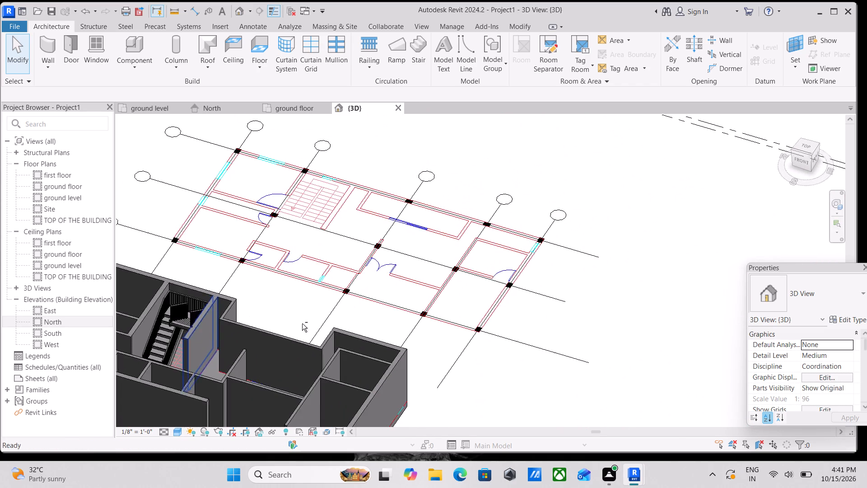
{"action": "middle_click_drag", "start_coordinate": [264, 340], "coordinate": [435, 308]}
{"action": "scroll", "coordinate": [282, 313], "scroll_direction": "up", "scroll_amount": 13}
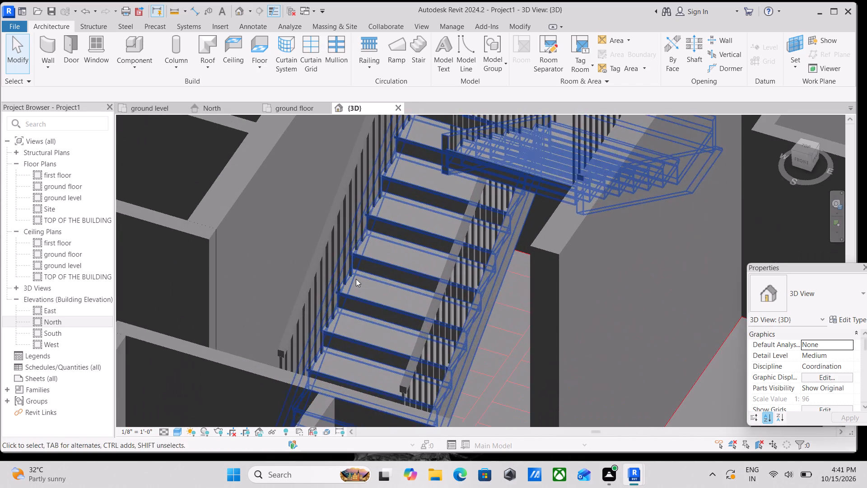
{"action": "scroll", "coordinate": [326, 253], "scroll_direction": "up", "scroll_amount": 3}
{"action": "scroll", "coordinate": [352, 239], "scroll_direction": "down", "scroll_amount": 1}
{"action": "middle_click_drag", "start_coordinate": [352, 239], "coordinate": [352, 258]}
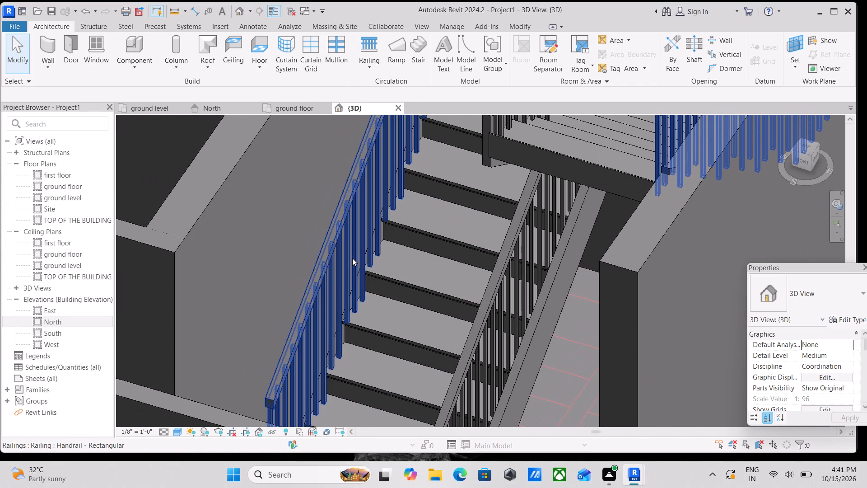
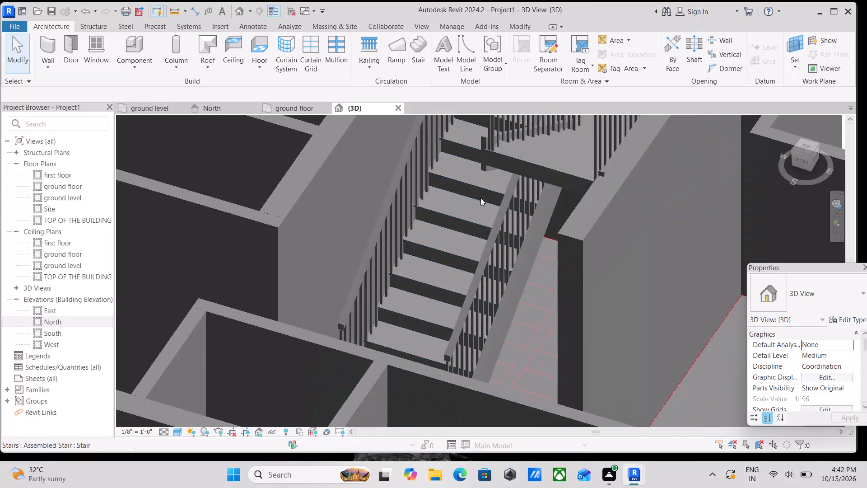
Examine the new staircase's flights, landing and railings from several distances in the 3D view.
{"action": "scroll", "coordinate": [531, 229], "scroll_direction": "down", "scroll_amount": 2}
{"action": "middle_click_drag", "start_coordinate": [531, 229], "coordinate": [523, 234]}
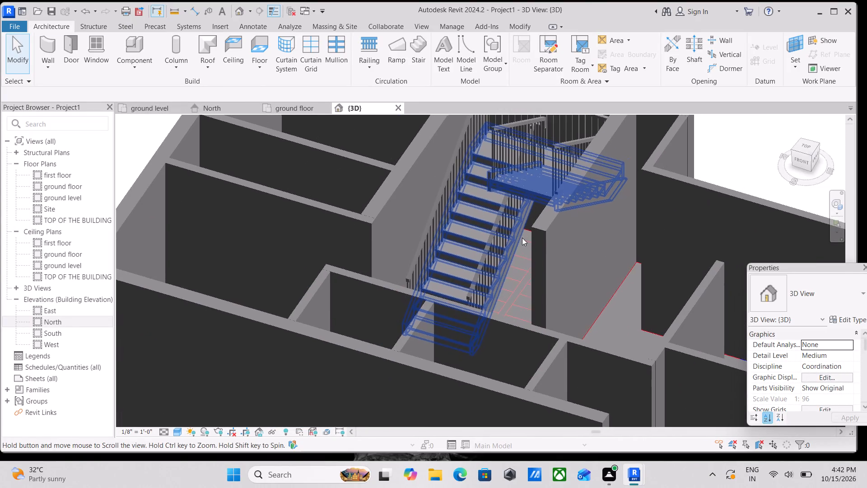
{"action": "scroll", "coordinate": [507, 258], "scroll_direction": "up", "scroll_amount": 8}
{"action": "scroll", "coordinate": [479, 248], "scroll_direction": "down", "scroll_amount": 4}
{"action": "scroll", "coordinate": [461, 293], "scroll_direction": "down", "scroll_amount": 3}
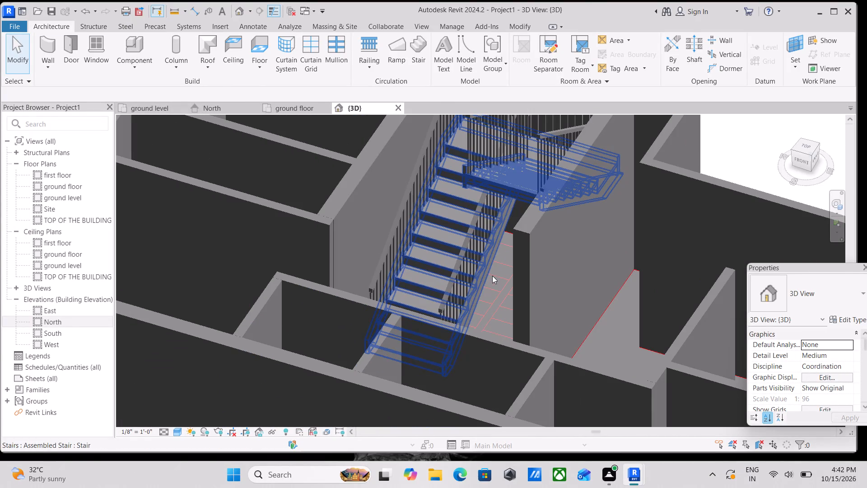
{"action": "middle_click_drag", "start_coordinate": [491, 293], "coordinate": [508, 271], "text": "shift"}
{"action": "scroll", "coordinate": [508, 271], "scroll_direction": "down", "scroll_amount": 2, "text": "shift"}
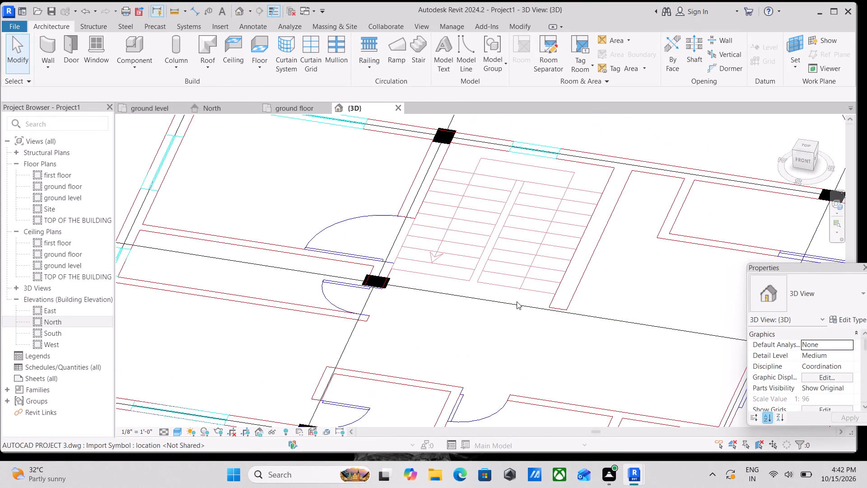
{"action": "middle_click_drag", "start_coordinate": [517, 301], "coordinate": [575, 157]}
{"action": "scroll", "coordinate": [554, 217], "scroll_direction": "down", "scroll_amount": 3}
{"action": "middle_click_drag", "start_coordinate": [512, 283], "coordinate": [573, 178]}
{"action": "scroll", "coordinate": [420, 259], "scroll_direction": "up", "scroll_amount": 3}
{"action": "scroll", "coordinate": [342, 259], "scroll_direction": "up", "scroll_amount": 2}
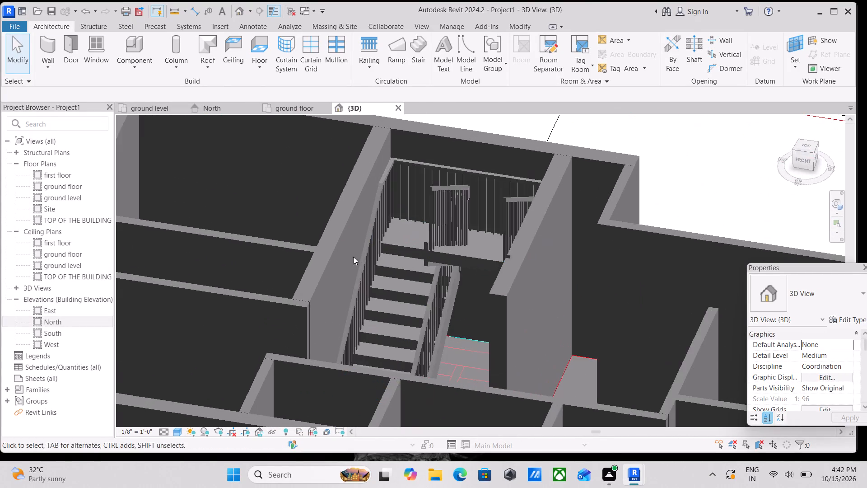
{"action": "scroll", "coordinate": [353, 257], "scroll_direction": "up", "scroll_amount": 2}
{"action": "left_click", "coordinate": [368, 256]}
{"action": "scroll", "coordinate": [368, 256], "scroll_direction": "down", "scroll_amount": 2}
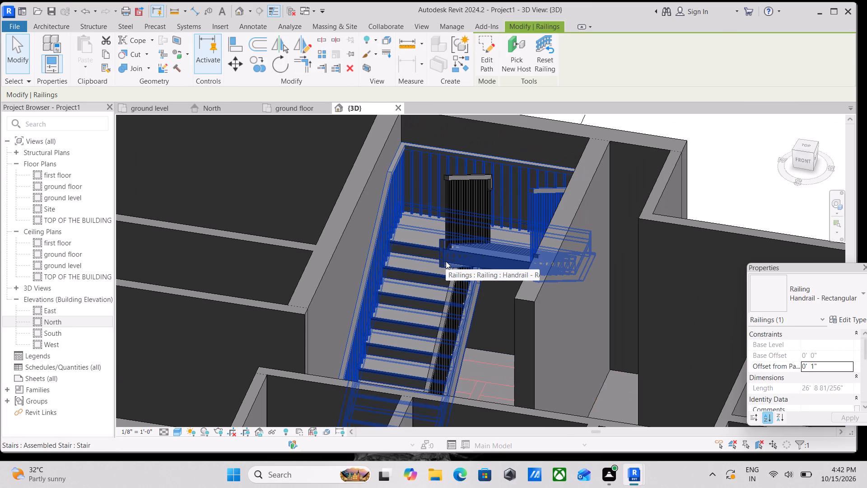
{"action": "key", "text": "Escape"}
{"action": "scroll", "coordinate": [450, 303], "scroll_direction": "up", "scroll_amount": 2}
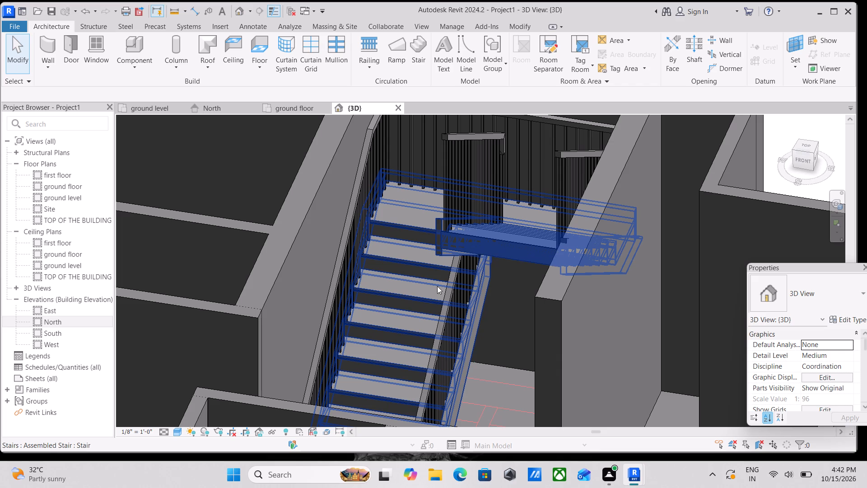
{"action": "scroll", "coordinate": [428, 288], "scroll_direction": "down", "scroll_amount": 1}
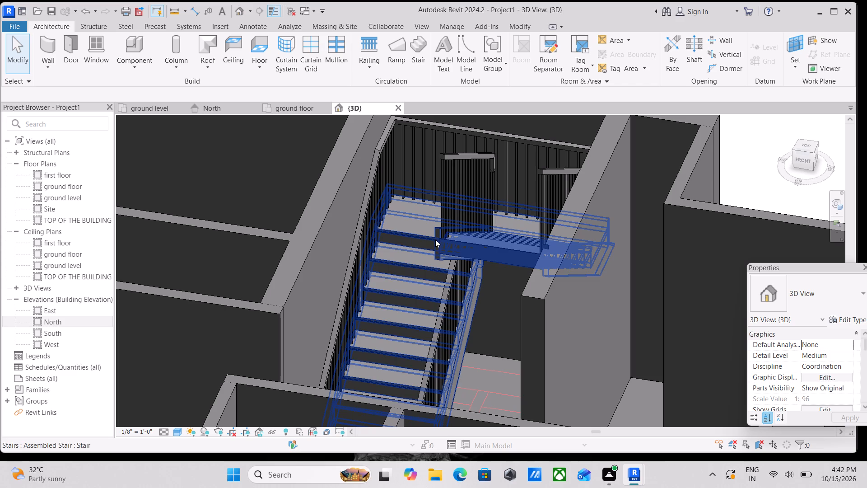
Review the type parameters of the new staircase, from calculation rules and supports to identity data.
{"action": "left_click", "coordinate": [405, 259]}
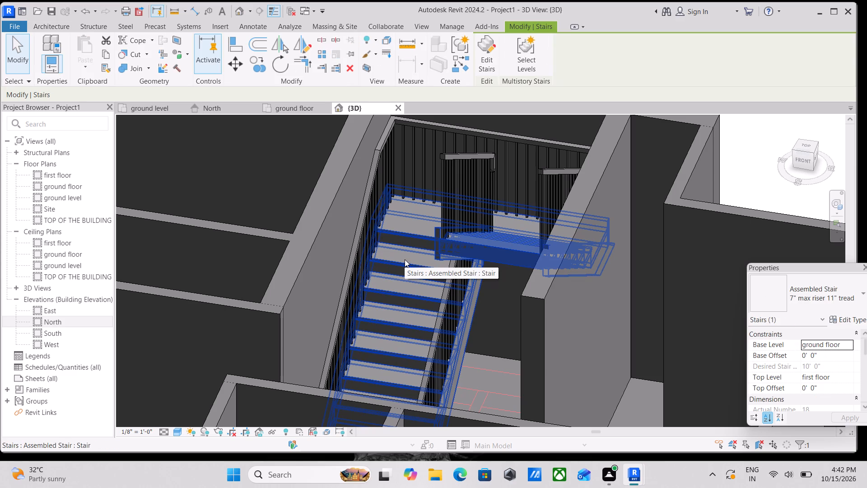
{"action": "left_click", "coordinate": [849, 317]}
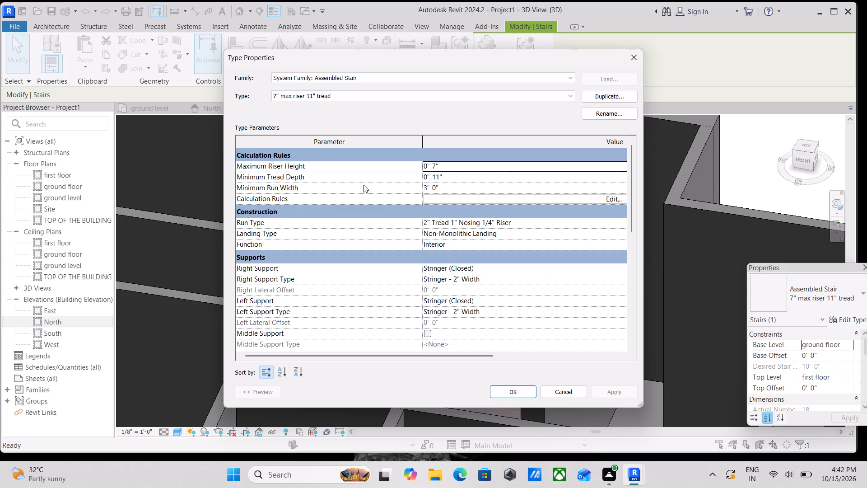
{"action": "scroll", "coordinate": [461, 314], "scroll_direction": "down", "scroll_amount": 2}
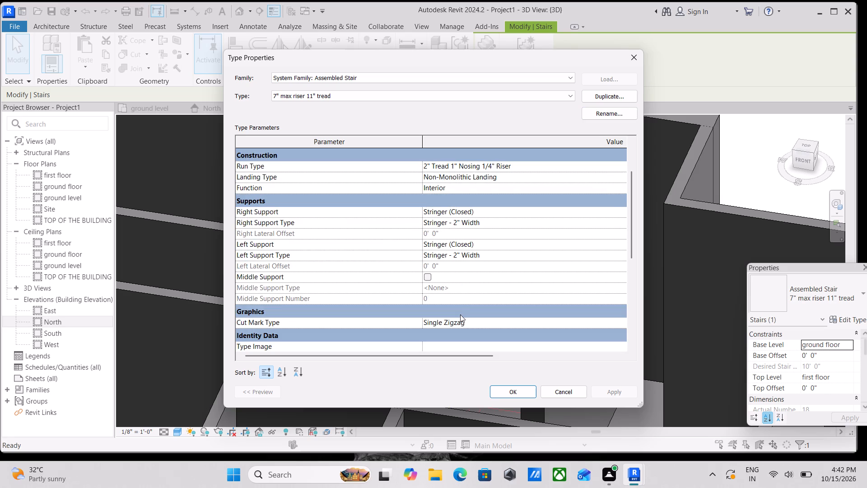
{"action": "scroll", "coordinate": [461, 310], "scroll_direction": "up", "scroll_amount": 5}
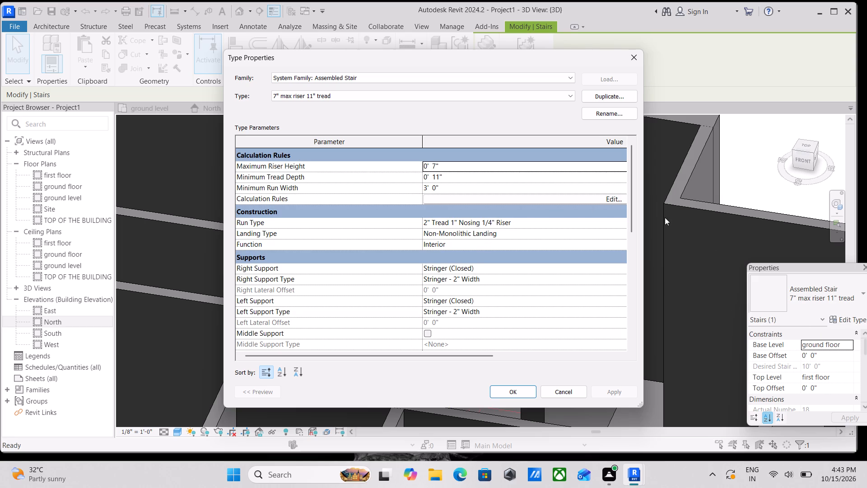
{"action": "scroll", "coordinate": [443, 239], "scroll_direction": "up", "scroll_amount": 3}
{"action": "scroll", "coordinate": [424, 257], "scroll_direction": "down", "scroll_amount": 3}
{"action": "scroll", "coordinate": [424, 257], "scroll_direction": "up", "scroll_amount": 3}
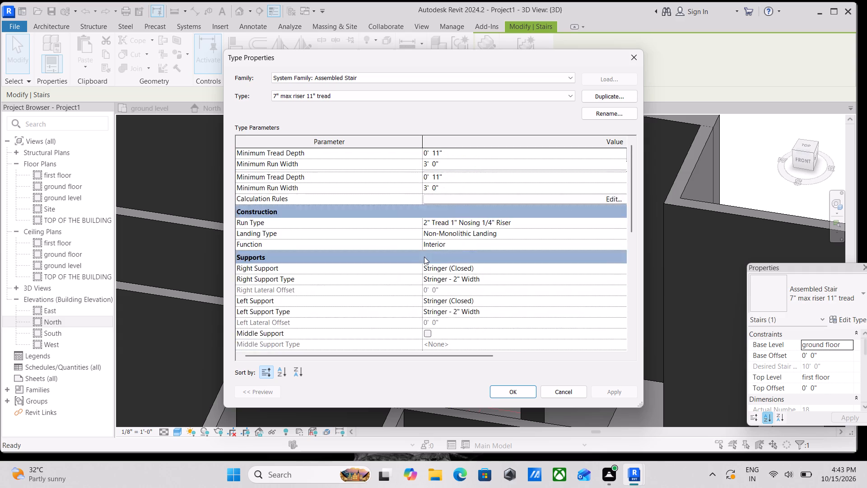
{"action": "scroll", "coordinate": [424, 257], "scroll_direction": "down", "scroll_amount": 15}
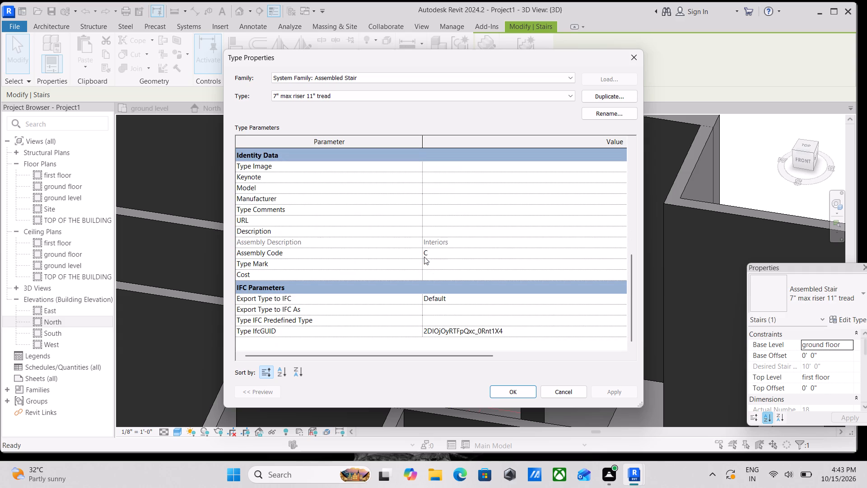
{"action": "scroll", "coordinate": [424, 257], "scroll_direction": "down", "scroll_amount": 1}
{"action": "scroll", "coordinate": [424, 257], "scroll_direction": "up", "scroll_amount": 12}
{"action": "scroll", "coordinate": [459, 200], "scroll_direction": "up", "scroll_amount": 3}
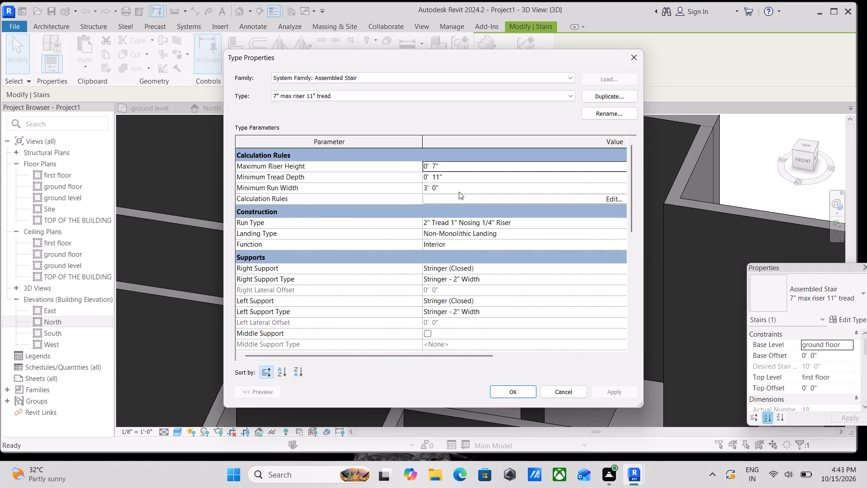
{"action": "scroll", "coordinate": [489, 157], "scroll_direction": "up", "scroll_amount": 3}
{"action": "left_click", "coordinate": [635, 54]}
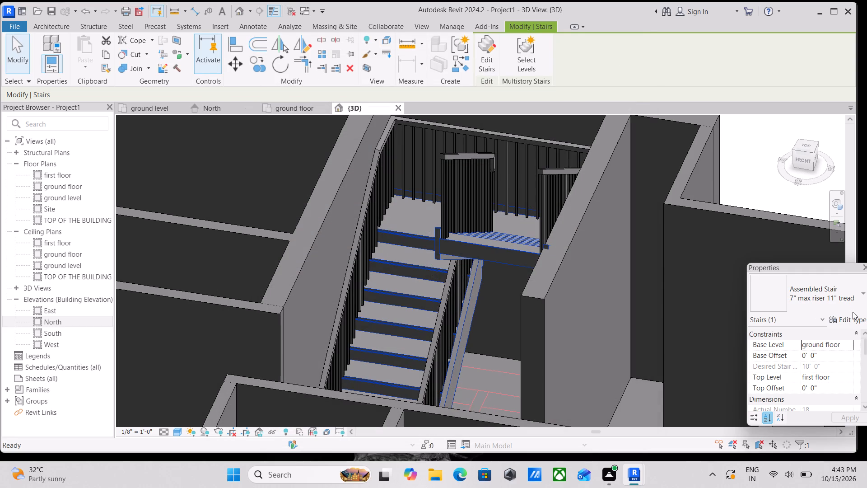
Open the type properties of the staircase's right support type, Stringer - 2" Width.
{"action": "left_click", "coordinate": [857, 316]}
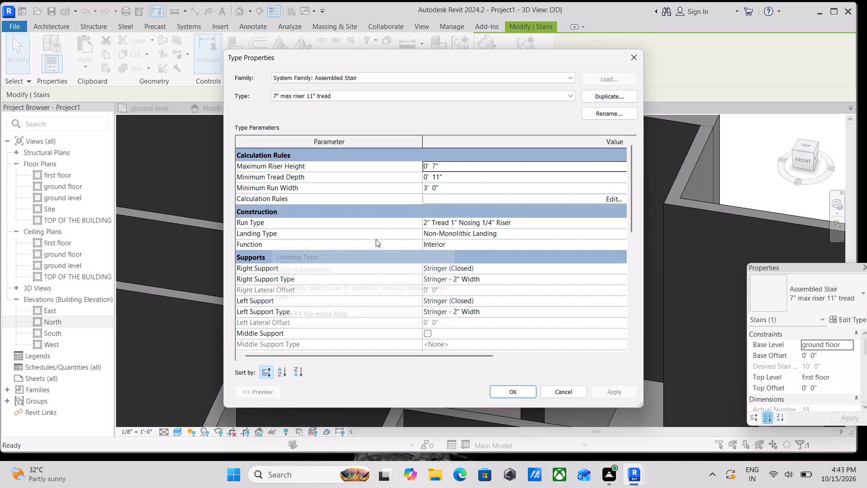
{"action": "left_click_drag", "start_coordinate": [384, 226], "coordinate": [367, 226]}
{"action": "left_click_drag", "start_coordinate": [459, 230], "coordinate": [391, 231]}
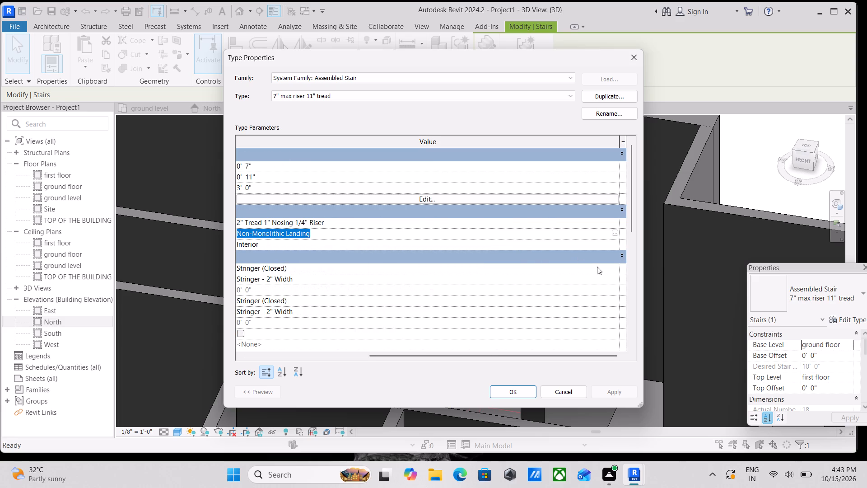
{"action": "left_click", "coordinate": [620, 272]}
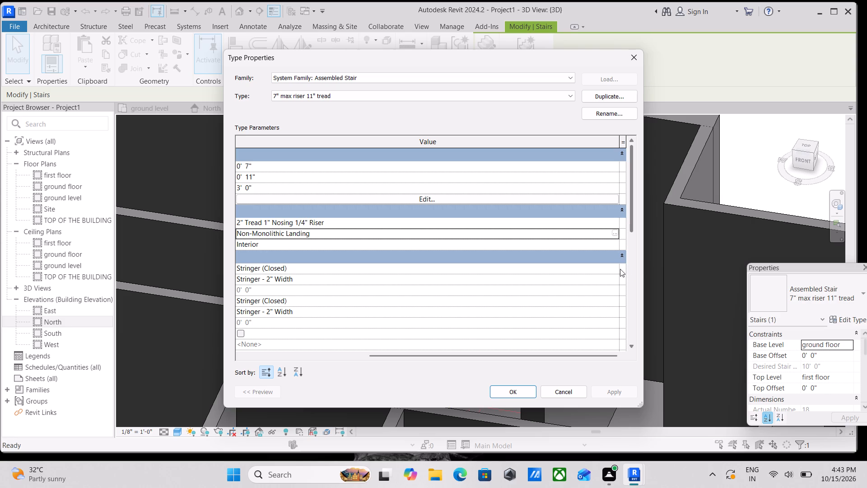
{"action": "left_click", "coordinate": [620, 269]}
{"action": "scroll", "coordinate": [430, 158], "scroll_direction": "up", "scroll_amount": 3}
{"action": "scroll", "coordinate": [472, 190], "scroll_direction": "down", "scroll_amount": 2}
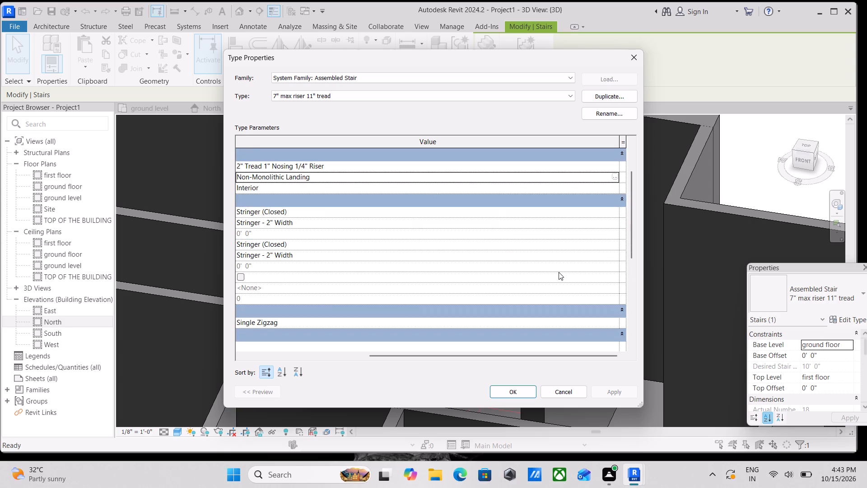
{"action": "scroll", "coordinate": [556, 269], "scroll_direction": "down", "scroll_amount": 3}
{"action": "scroll", "coordinate": [567, 195], "scroll_direction": "up", "scroll_amount": 1}
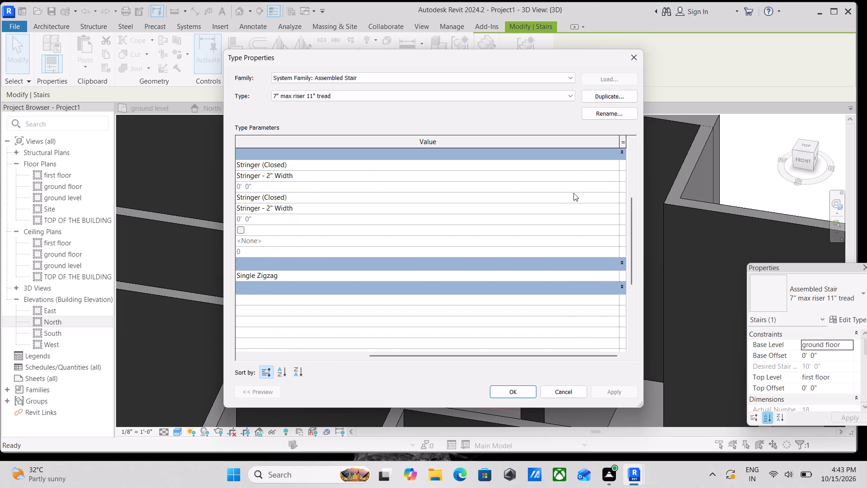
{"action": "scroll", "coordinate": [598, 179], "scroll_direction": "up", "scroll_amount": 2}
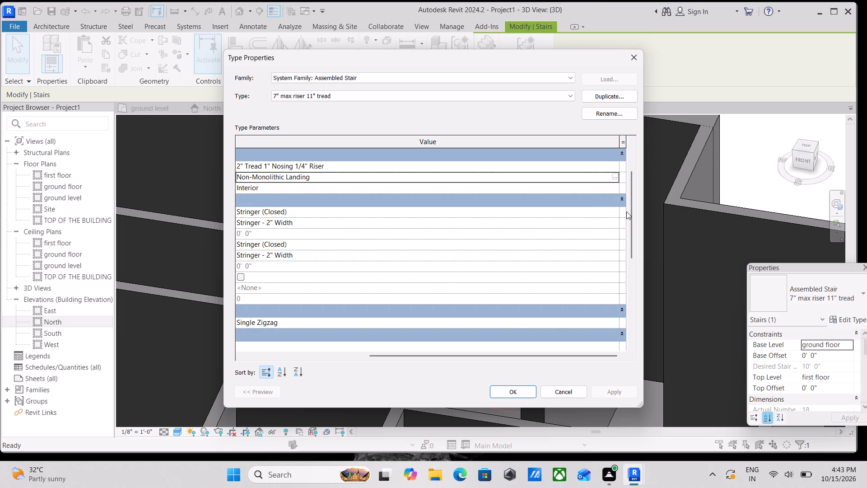
{"action": "left_click", "coordinate": [622, 212]}
{"action": "left_click", "coordinate": [622, 212]}
{"action": "left_click", "coordinate": [619, 222]}
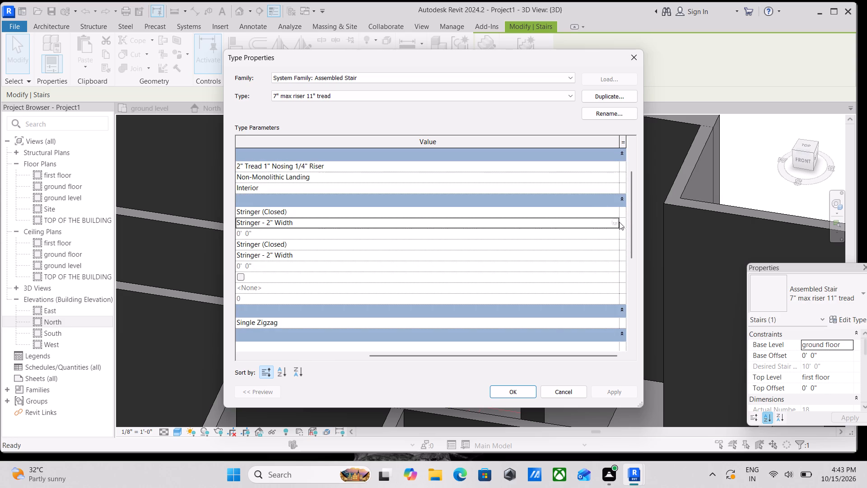
{"action": "left_click", "coordinate": [615, 221]}
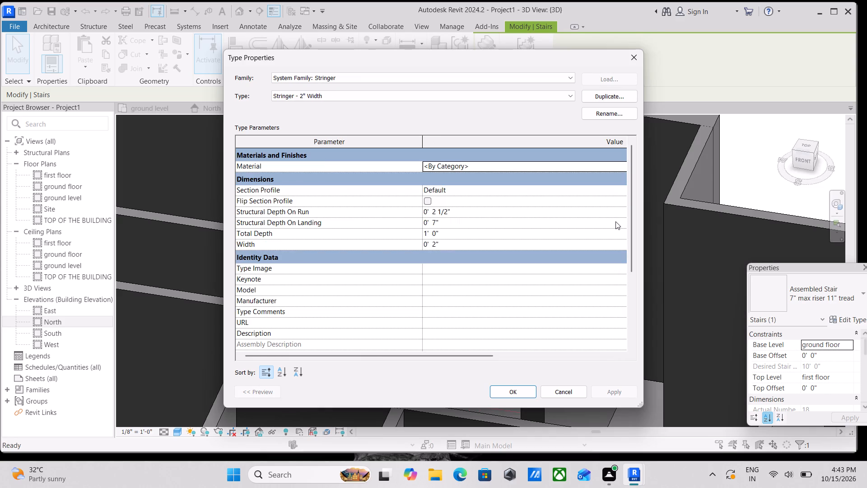
Create a new material named IVORY WHITE from the stringer type's material setting.
{"action": "scroll", "coordinate": [556, 227], "scroll_direction": "down", "scroll_amount": 2}
{"action": "scroll", "coordinate": [556, 227], "scroll_direction": "up", "scroll_amount": 5}
{"action": "scroll", "coordinate": [382, 210], "scroll_direction": "up", "scroll_amount": 3}
{"action": "scroll", "coordinate": [515, 146], "scroll_direction": "up", "scroll_amount": 4}
{"action": "left_click", "coordinate": [575, 166]}
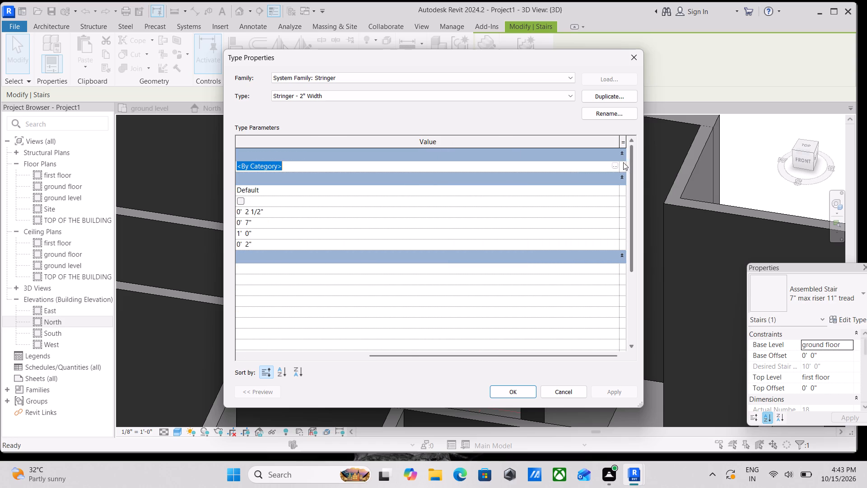
{"action": "left_click", "coordinate": [615, 166]}
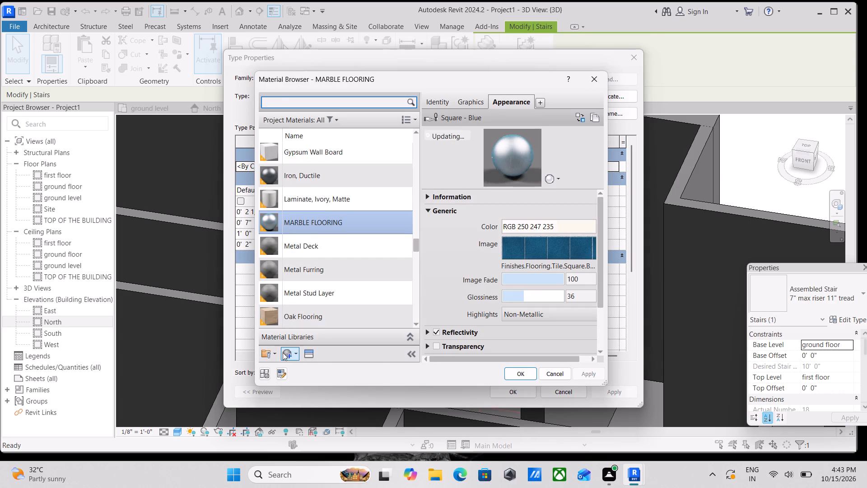
{"action": "left_click", "coordinate": [284, 352]}
{"action": "left_click", "coordinate": [314, 367]}
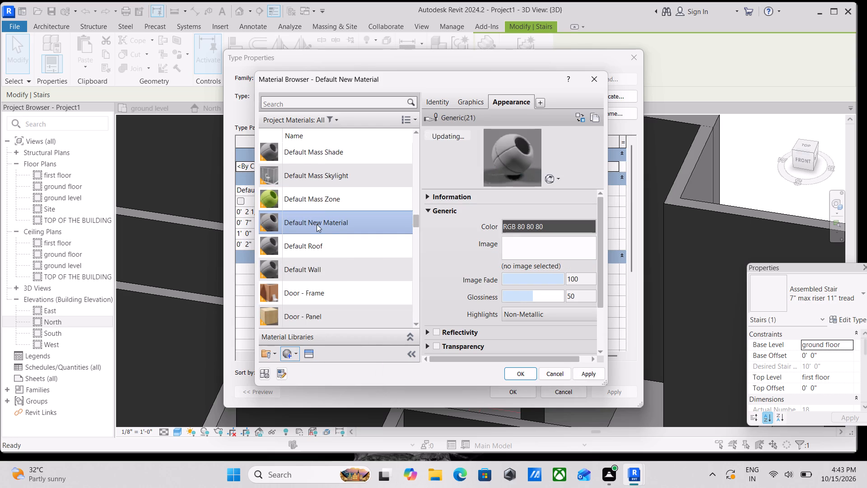
{"action": "right_click", "coordinate": [317, 224]}
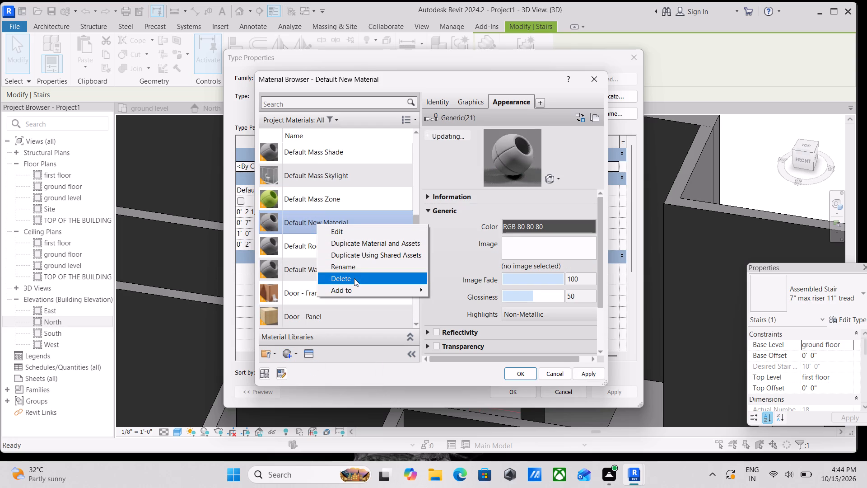
{"action": "left_click", "coordinate": [359, 267]}
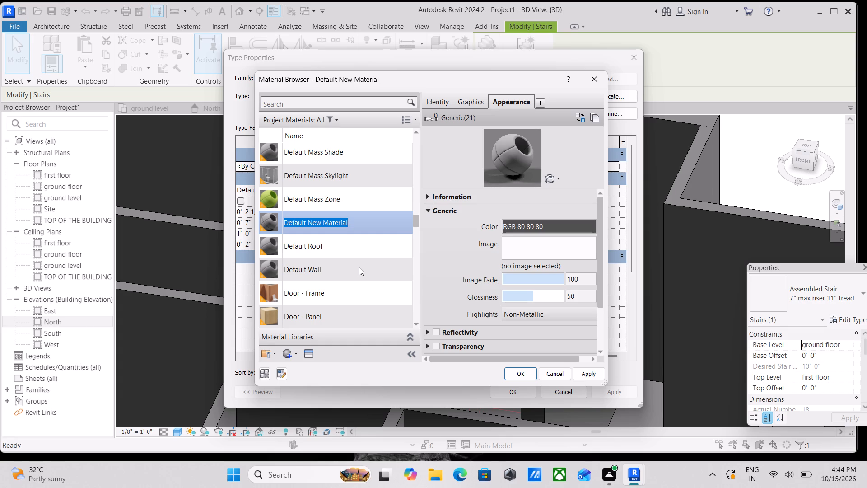
{"action": "key", "text": "BackSpace"}
{"action": "type", "text": "IVORY"}
{"action": "key", "text": "space"}
{"action": "type", "text": "WHITE"}
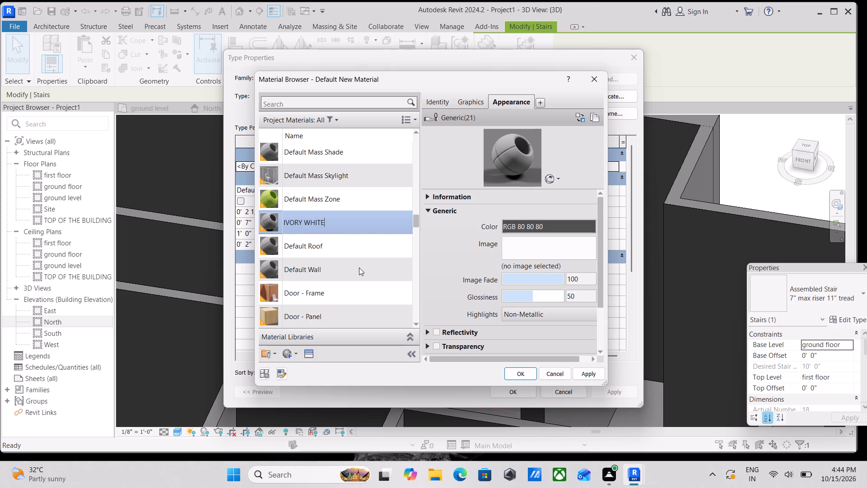
Set the IVORY WHITE material's generic appearance colour to RGB 245, 240, 225.
{"action": "left_click", "coordinate": [550, 224]}
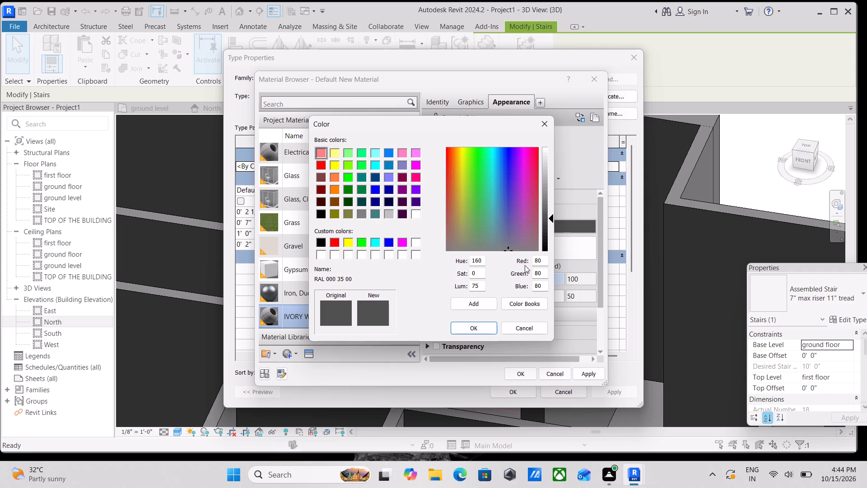
{"action": "left_click_drag", "start_coordinate": [544, 263], "coordinate": [511, 263]}
{"action": "left_click", "coordinate": [311, 248]}
{"action": "left_click", "coordinate": [318, 250]}
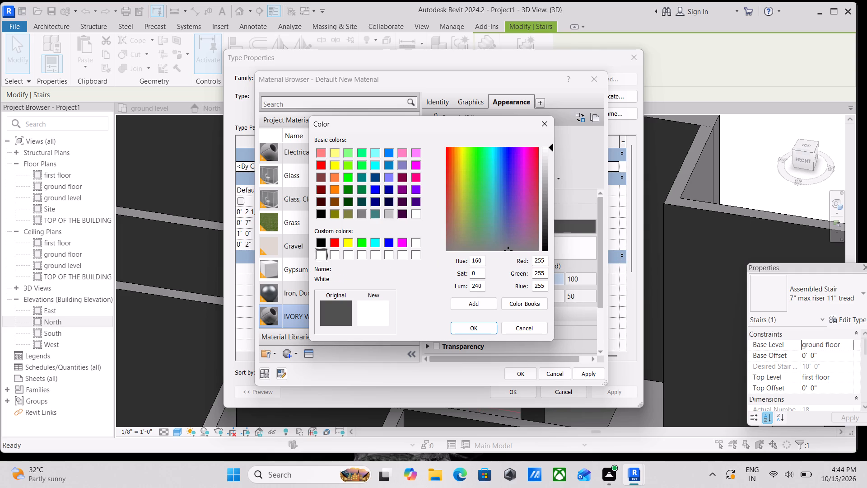
{"action": "left_click_drag", "start_coordinate": [546, 261], "coordinate": [527, 263]}
{"action": "type", "text": "240"}
{"action": "left_click_drag", "start_coordinate": [545, 272], "coordinate": [527, 274]}
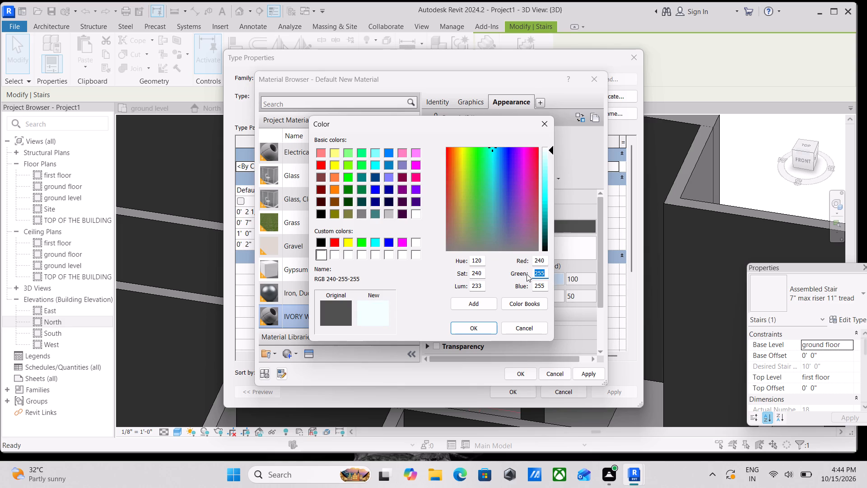
{"action": "left_click_drag", "start_coordinate": [543, 261], "coordinate": [536, 263]}
{"action": "left_click_drag", "start_coordinate": [536, 263], "coordinate": [489, 273]}
{"action": "type", "text": "245"}
{"action": "left_click_drag", "start_coordinate": [545, 273], "coordinate": [537, 275]}
{"action": "left_click_drag", "start_coordinate": [537, 275], "coordinate": [520, 278]}
{"action": "type", "text": "240"}
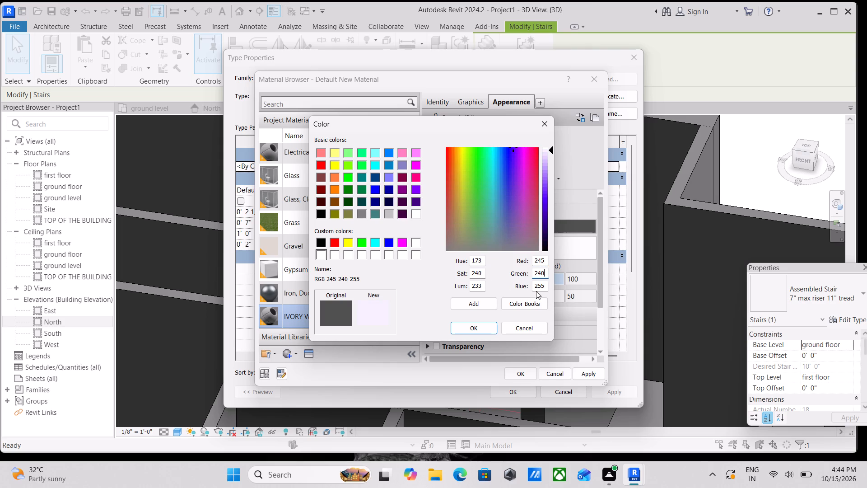
{"action": "left_click_drag", "start_coordinate": [545, 285], "coordinate": [535, 286]}
{"action": "type", "text": "225"}
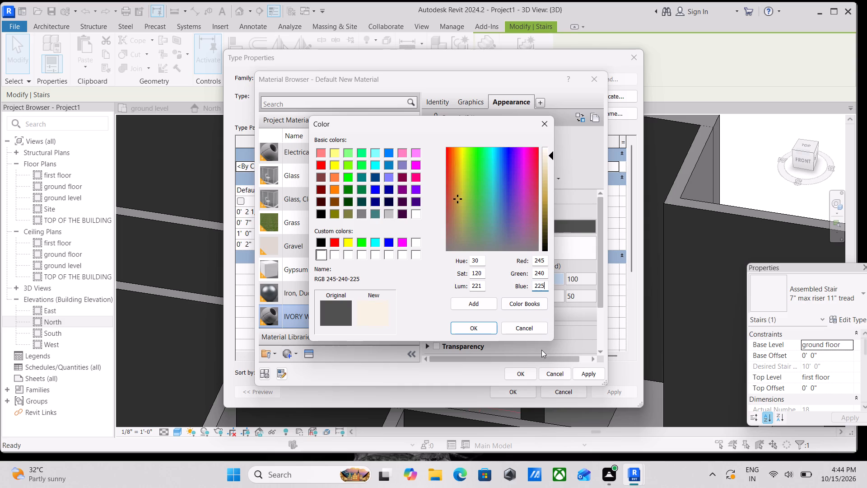
{"action": "left_click", "coordinate": [462, 320]}
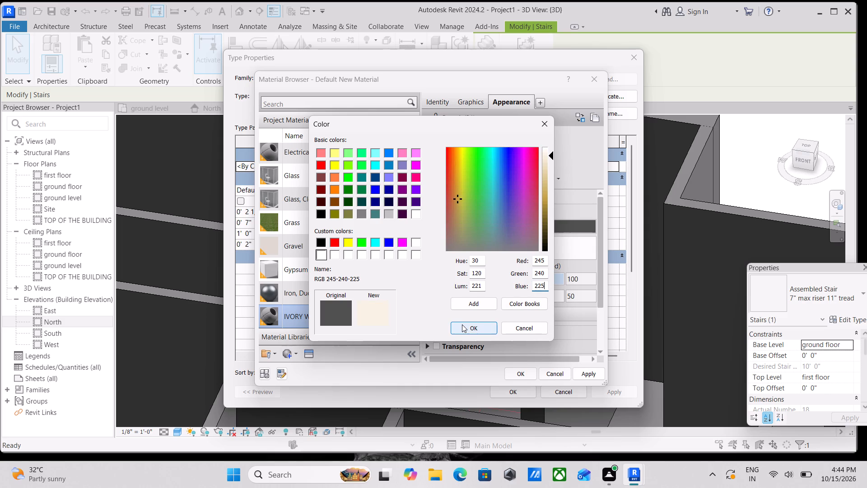
{"action": "left_click", "coordinate": [462, 324]}
{"action": "left_click", "coordinate": [477, 331]}
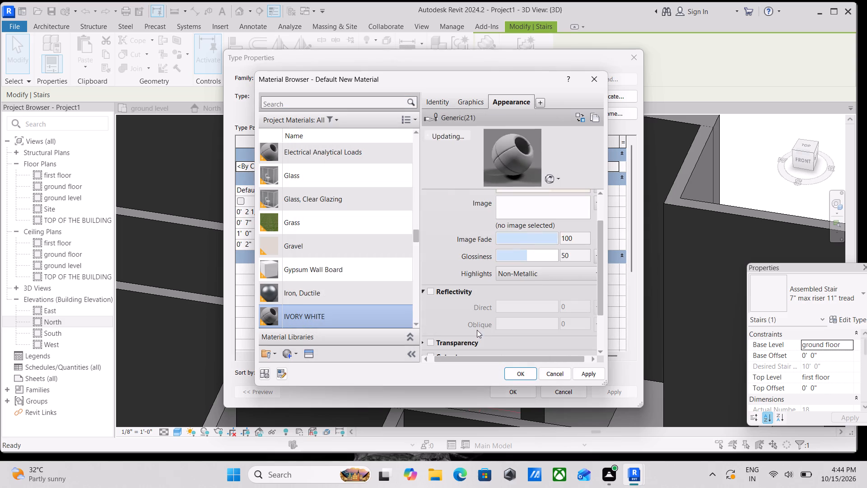
Assign the IVORY WHITE material to the Stringer - 2" Width type and apply the change.
{"action": "left_click", "coordinate": [587, 375]}
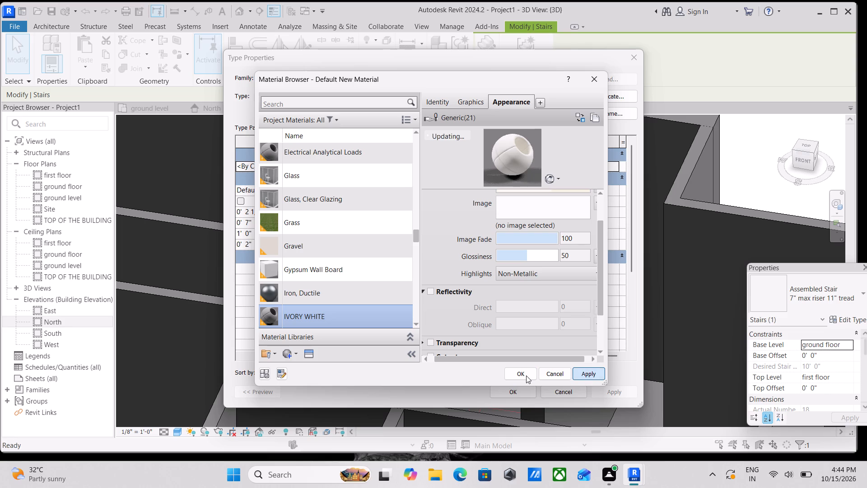
{"action": "left_click", "coordinate": [526, 375]}
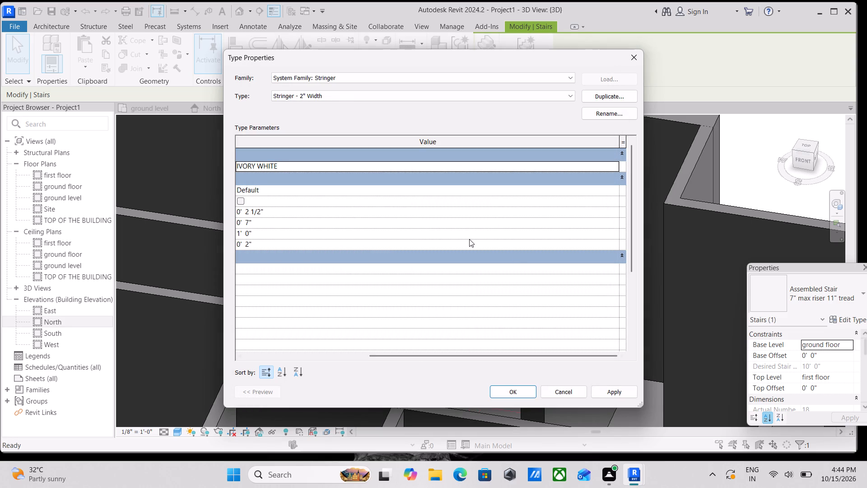
{"action": "left_click", "coordinate": [615, 399]}
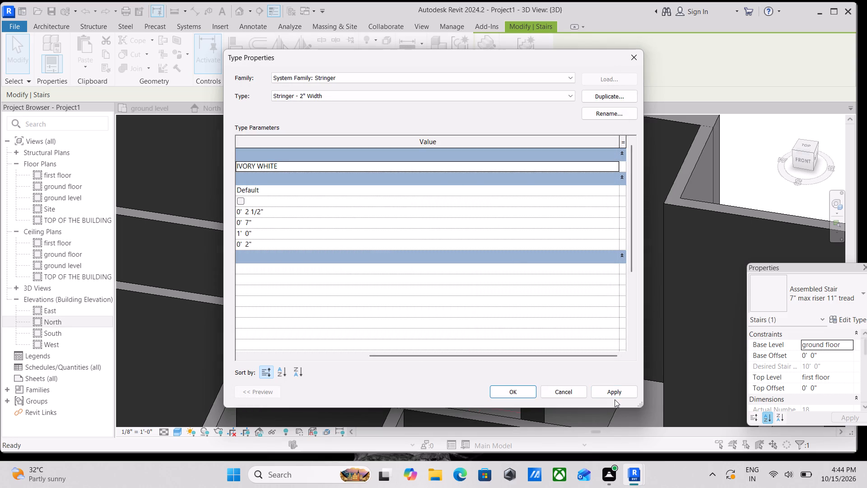
{"action": "left_click", "coordinate": [617, 390]}
Review the stringer type's parameters, from material and dimensions down to identity data and IFC parameters.
{"action": "scroll", "coordinate": [463, 170], "scroll_direction": "up", "scroll_amount": 3}
{"action": "middle_click_drag", "start_coordinate": [365, 196], "coordinate": [439, 198]}
{"action": "middle_click_drag", "start_coordinate": [439, 198], "coordinate": [298, 199]}
{"action": "scroll", "coordinate": [304, 206], "scroll_direction": "up", "scroll_amount": 2}
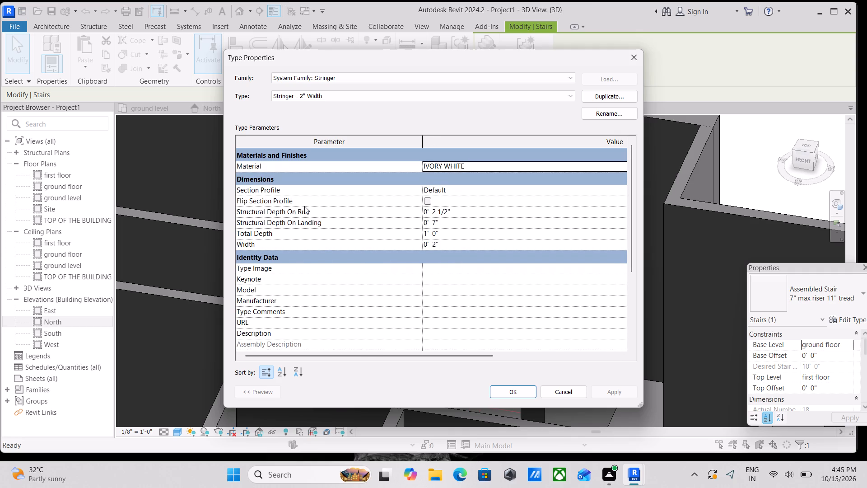
{"action": "scroll", "coordinate": [304, 206], "scroll_direction": "up", "scroll_amount": 1}
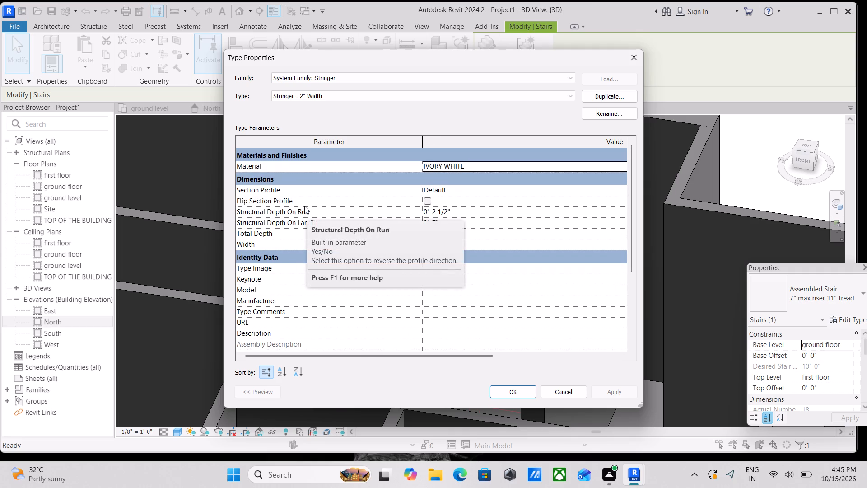
{"action": "scroll", "coordinate": [304, 206], "scroll_direction": "down", "scroll_amount": 2}
{"action": "scroll", "coordinate": [304, 206], "scroll_direction": "up", "scroll_amount": 3}
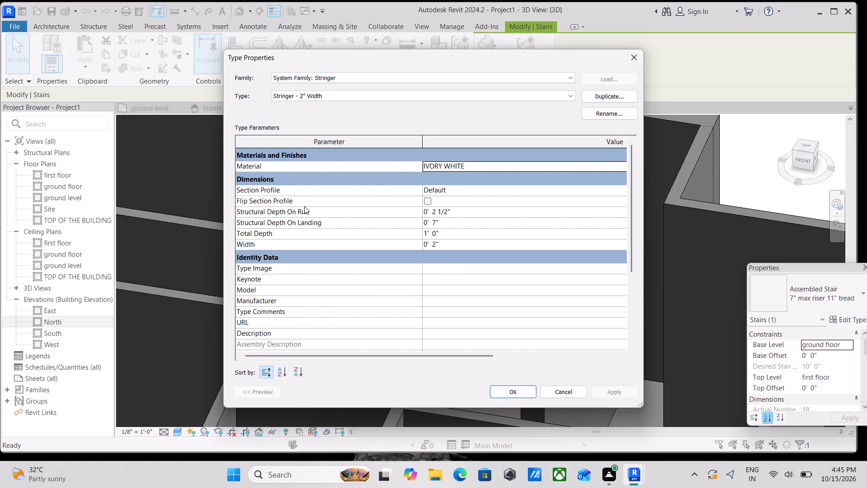
{"action": "scroll", "coordinate": [304, 206], "scroll_direction": "up", "scroll_amount": 5}
{"action": "scroll", "coordinate": [321, 181], "scroll_direction": "down", "scroll_amount": 2}
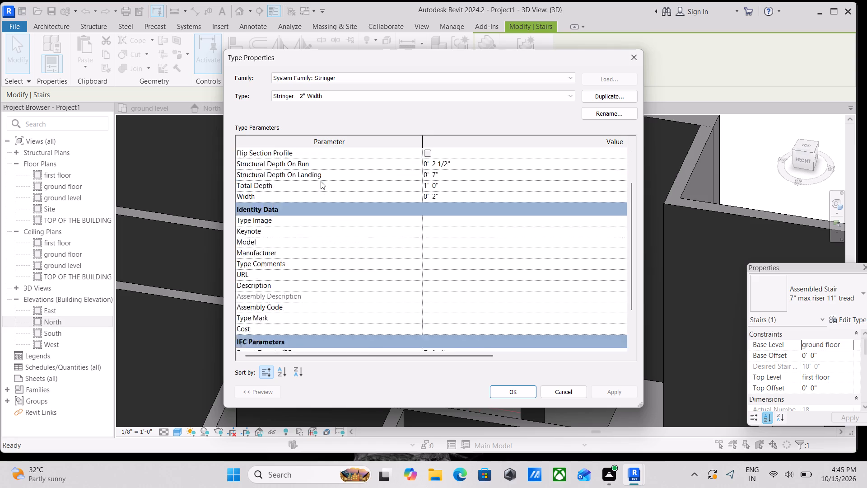
{"action": "scroll", "coordinate": [321, 181], "scroll_direction": "down", "scroll_amount": 8}
{"action": "scroll", "coordinate": [321, 192], "scroll_direction": "up", "scroll_amount": 7}
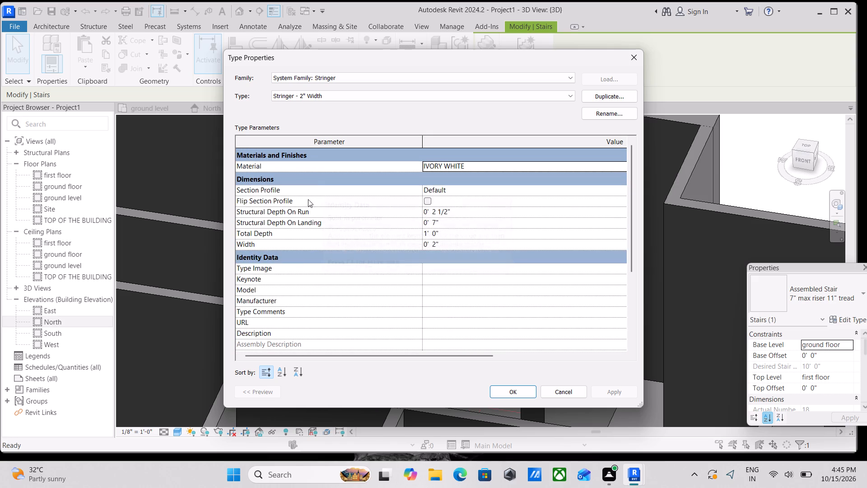
{"action": "scroll", "coordinate": [364, 212], "scroll_direction": "down", "scroll_amount": 2}
{"action": "scroll", "coordinate": [370, 212], "scroll_direction": "up", "scroll_amount": 3}
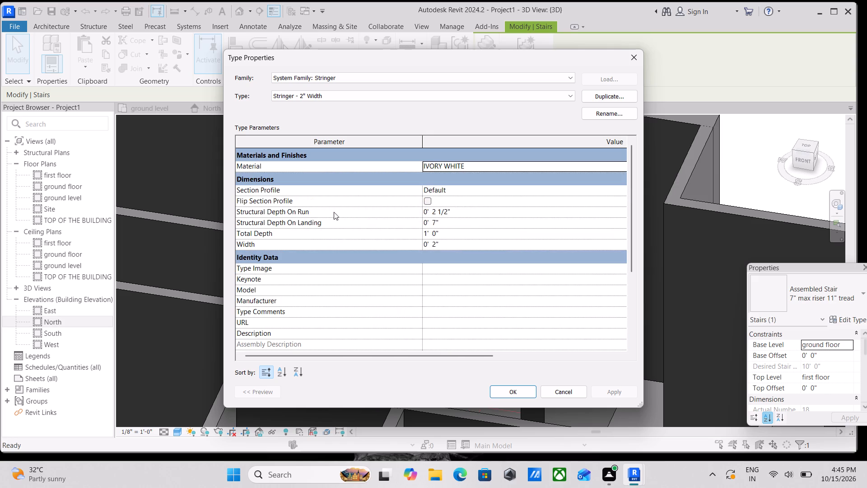
{"action": "scroll", "coordinate": [328, 219], "scroll_direction": "down", "scroll_amount": 5}
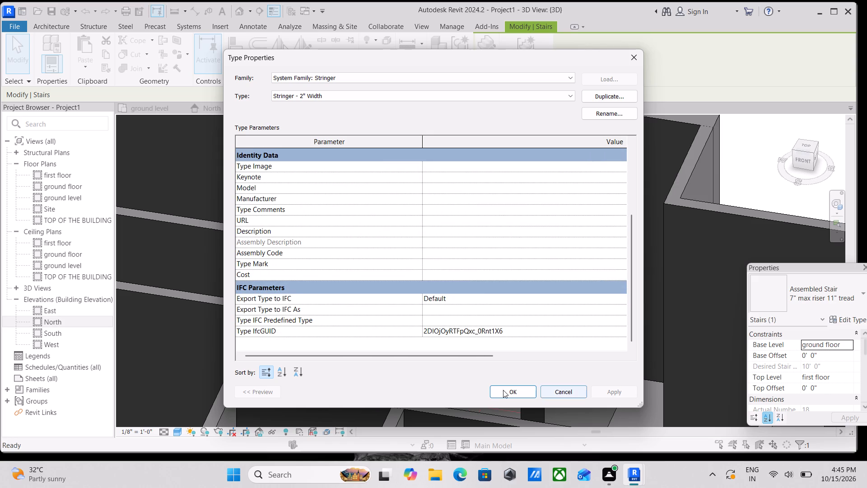
Accept the stringer and assembled stair type properties and return to the 3D view.
{"action": "left_click", "coordinate": [511, 386]}
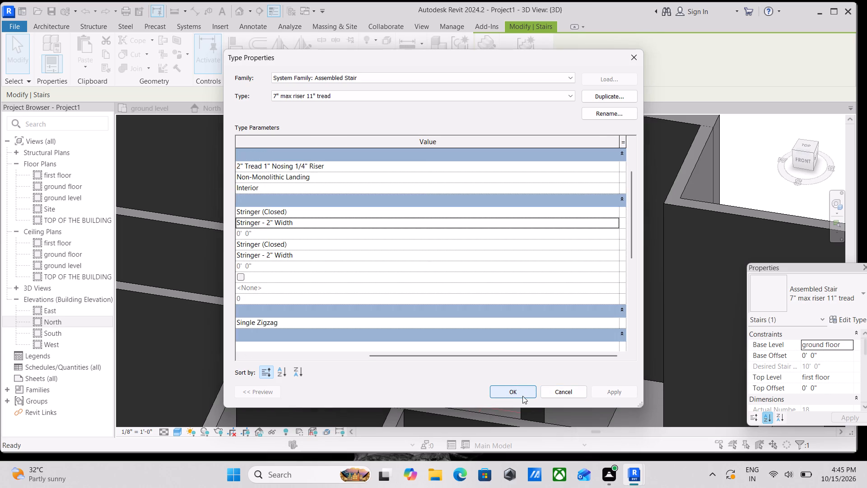
{"action": "left_click", "coordinate": [518, 394]}
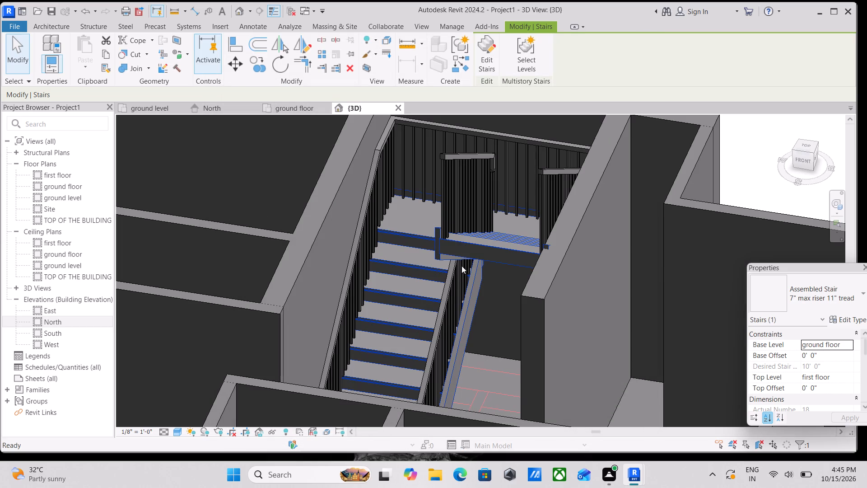
Review the calculation, construction, support and graphics parameters of the ground-floor staircase's assembled stair type.
{"action": "left_click", "coordinate": [484, 251]}
{"action": "scroll", "coordinate": [440, 314], "scroll_direction": "up", "scroll_amount": 9}
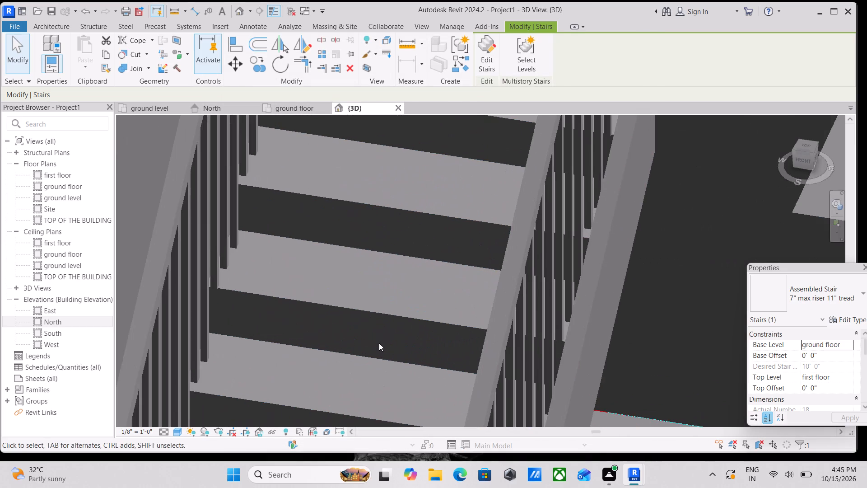
{"action": "scroll", "coordinate": [379, 343], "scroll_direction": "down", "scroll_amount": 8}
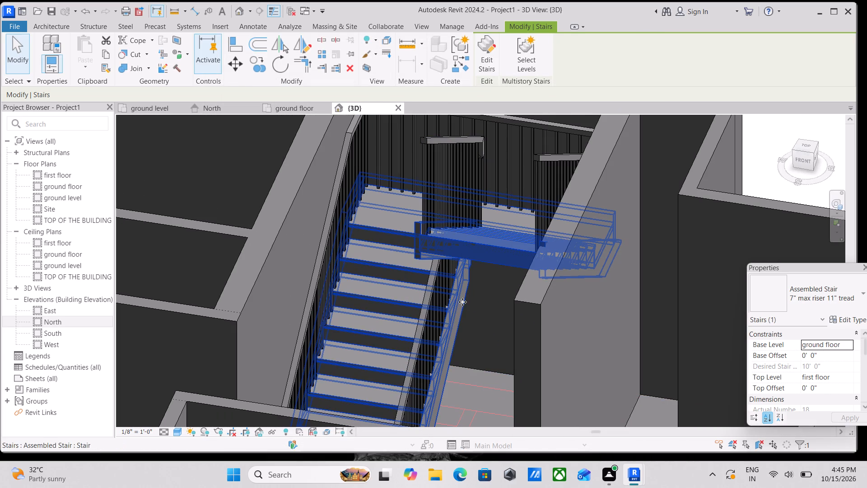
{"action": "left_click", "coordinate": [462, 302]}
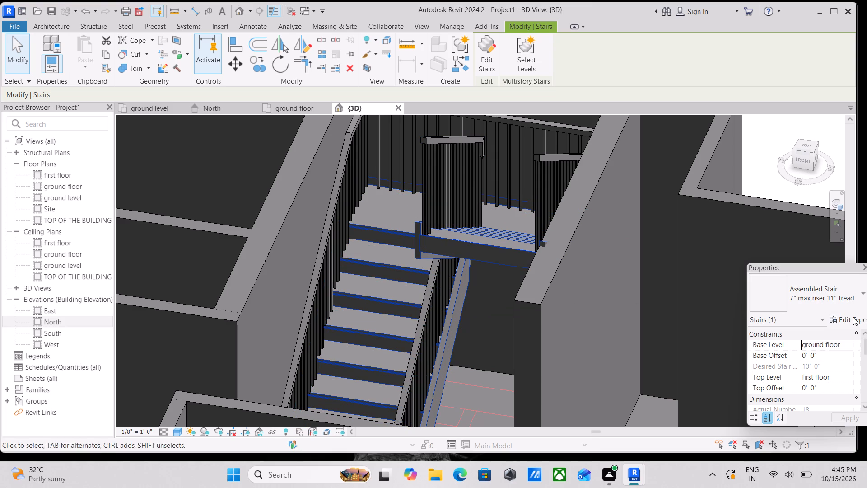
{"action": "left_click", "coordinate": [853, 318]}
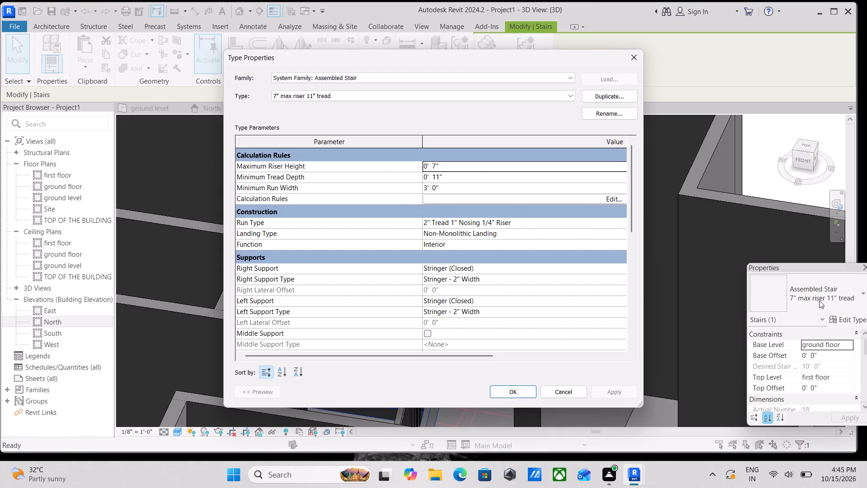
{"action": "scroll", "coordinate": [470, 178], "scroll_direction": "up", "scroll_amount": 6}
{"action": "scroll", "coordinate": [542, 158], "scroll_direction": "up", "scroll_amount": 3}
{"action": "scroll", "coordinate": [468, 279], "scroll_direction": "down", "scroll_amount": 1}
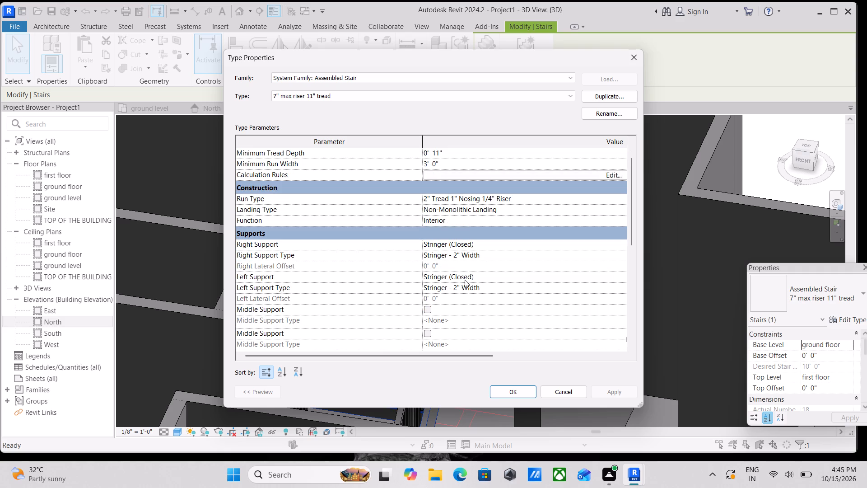
{"action": "scroll", "coordinate": [451, 289], "scroll_direction": "down", "scroll_amount": 2}
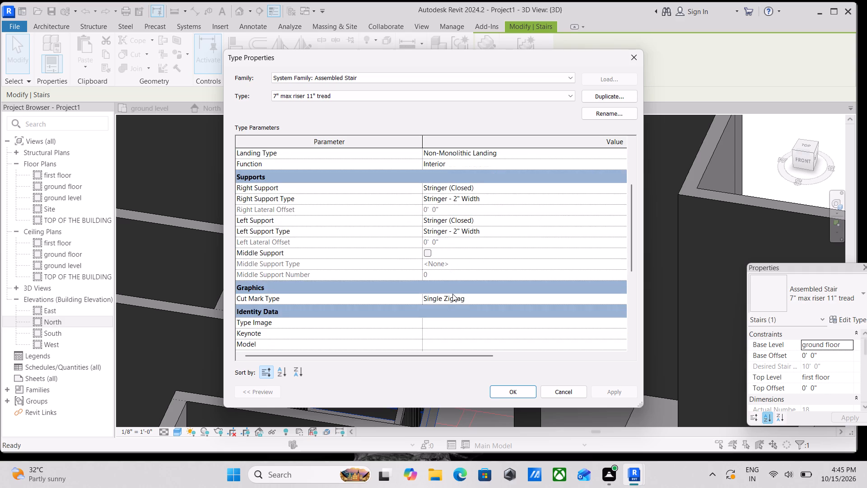
{"action": "scroll", "coordinate": [452, 294], "scroll_direction": "down", "scroll_amount": 1}
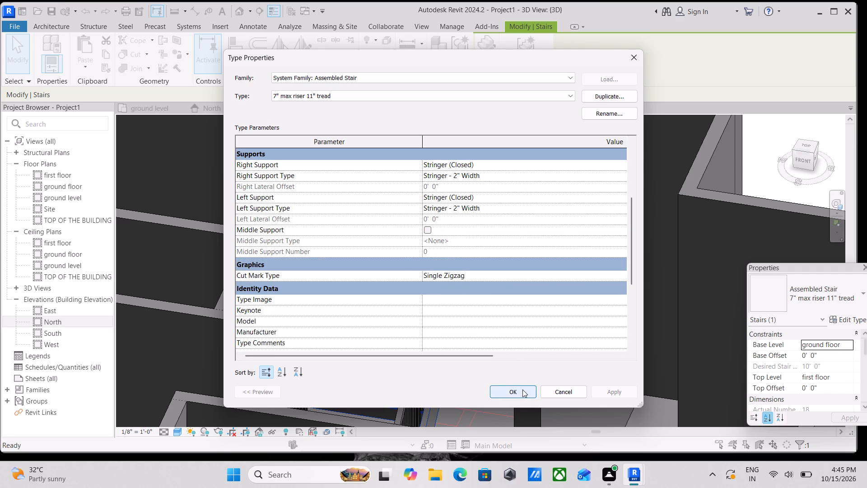
{"action": "left_click", "coordinate": [522, 389]}
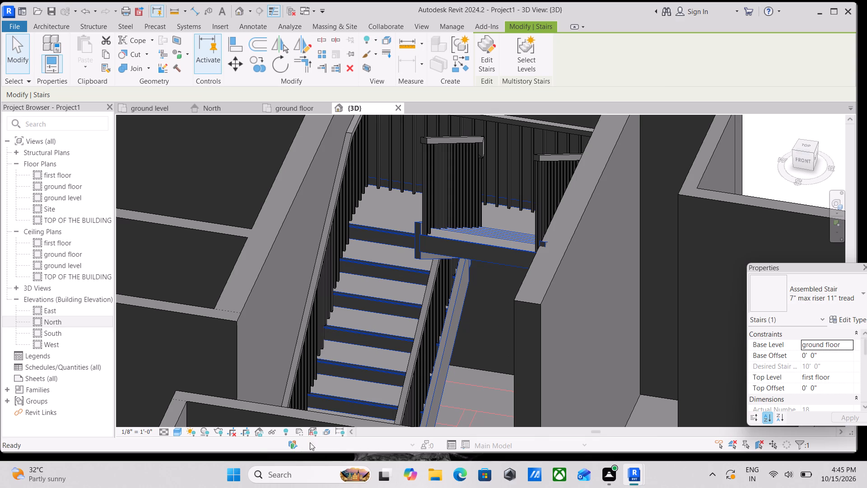
Set the 3D view's visual style to Realistic, dismissing the save reminder without saving.
{"action": "left_click", "coordinate": [172, 428]}
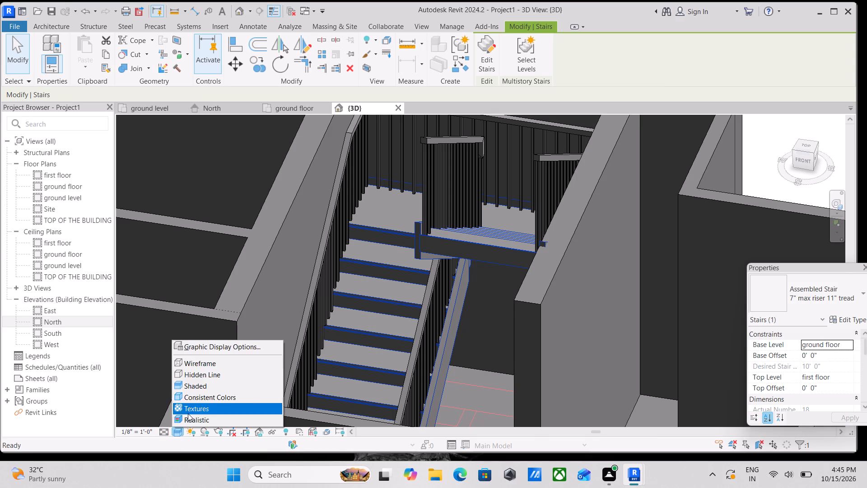
{"action": "left_click", "coordinate": [188, 413]}
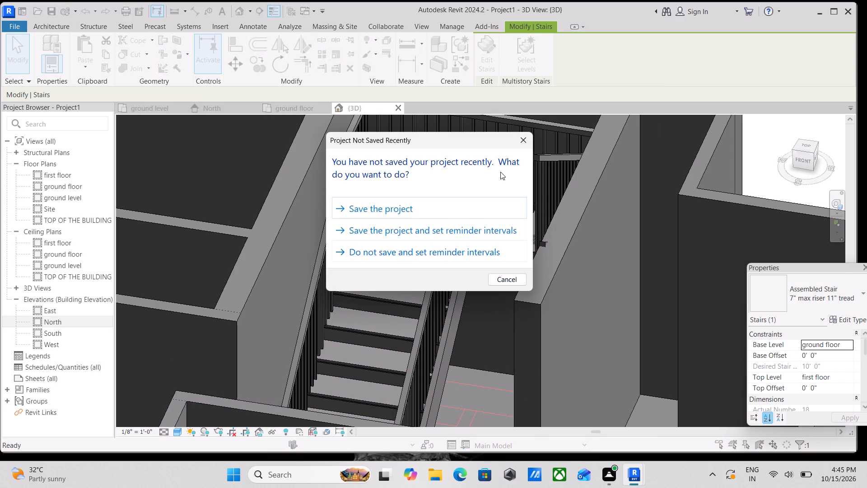
{"action": "left_click", "coordinate": [529, 140]}
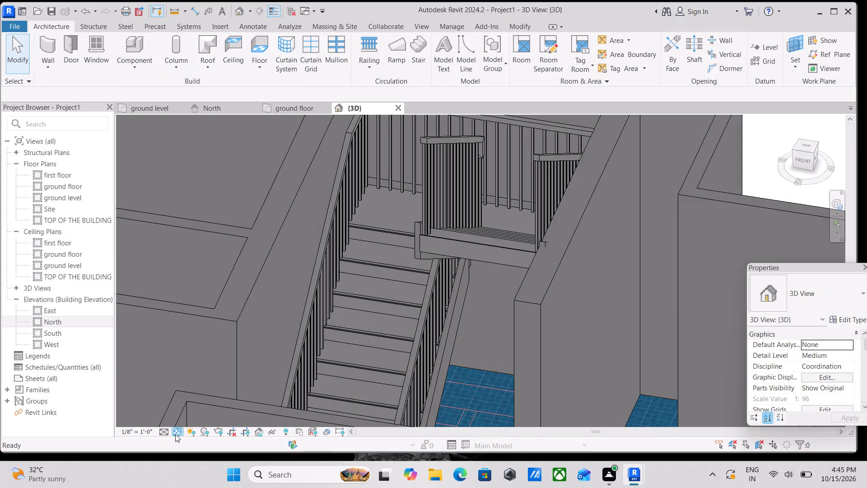
{"action": "left_click", "coordinate": [173, 432]}
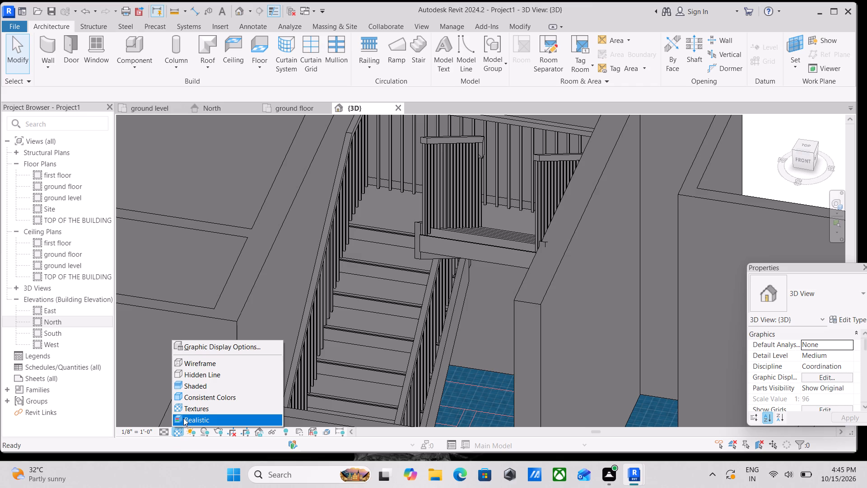
{"action": "left_click", "coordinate": [183, 418]}
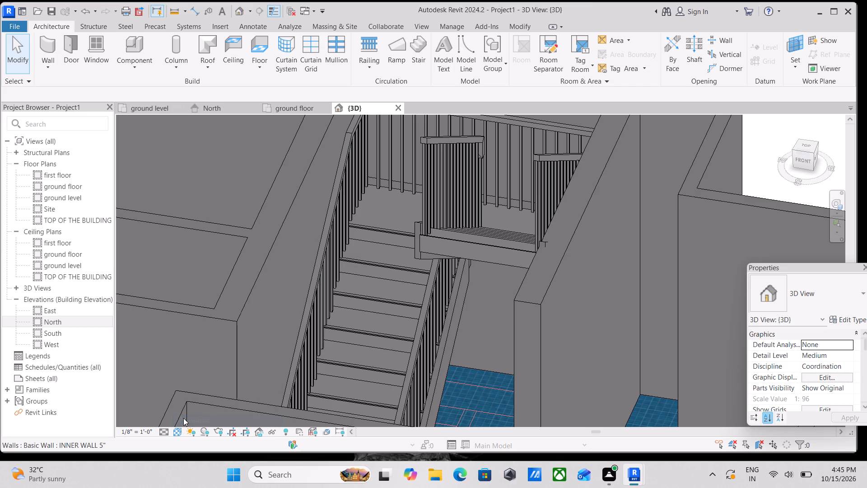
Examine the finishes on the staircase's treads, risers and stringers in the 3D view.
{"action": "scroll", "coordinate": [413, 351], "scroll_direction": "up", "scroll_amount": 3}
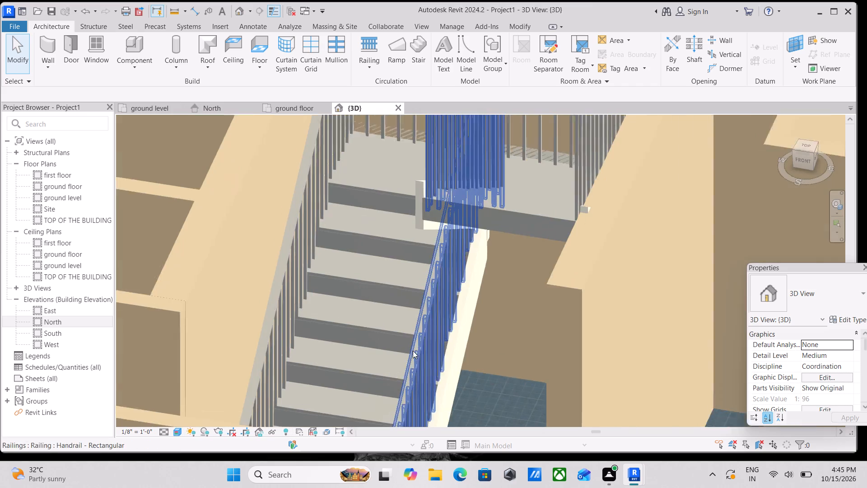
{"action": "scroll", "coordinate": [488, 352], "scroll_direction": "down", "scroll_amount": 1}
{"action": "scroll", "coordinate": [489, 352], "scroll_direction": "up", "scroll_amount": 1}
{"action": "scroll", "coordinate": [489, 352], "scroll_direction": "down", "scroll_amount": 2}
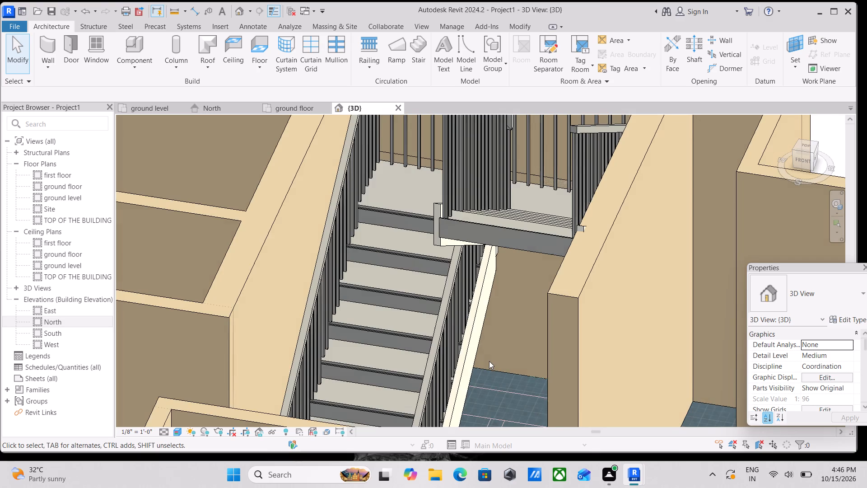
{"action": "middle_click_drag", "start_coordinate": [488, 361], "coordinate": [474, 354], "text": "shift"}
{"action": "scroll", "coordinate": [559, 323], "scroll_direction": "down", "scroll_amount": 8}
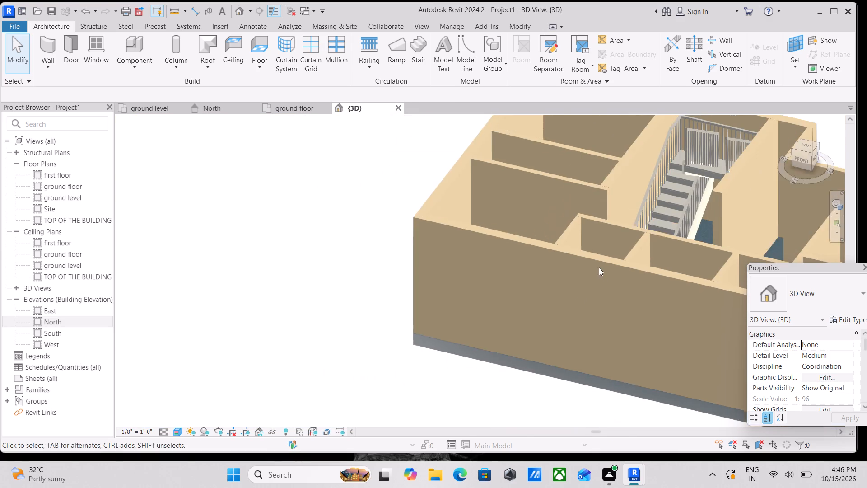
{"action": "middle_click_drag", "start_coordinate": [599, 267], "coordinate": [473, 311]}
{"action": "scroll", "coordinate": [467, 314], "scroll_direction": "up", "scroll_amount": 1}
{"action": "scroll", "coordinate": [579, 289], "scroll_direction": "down", "scroll_amount": 2}
{"action": "scroll", "coordinate": [611, 266], "scroll_direction": "up", "scroll_amount": 12}
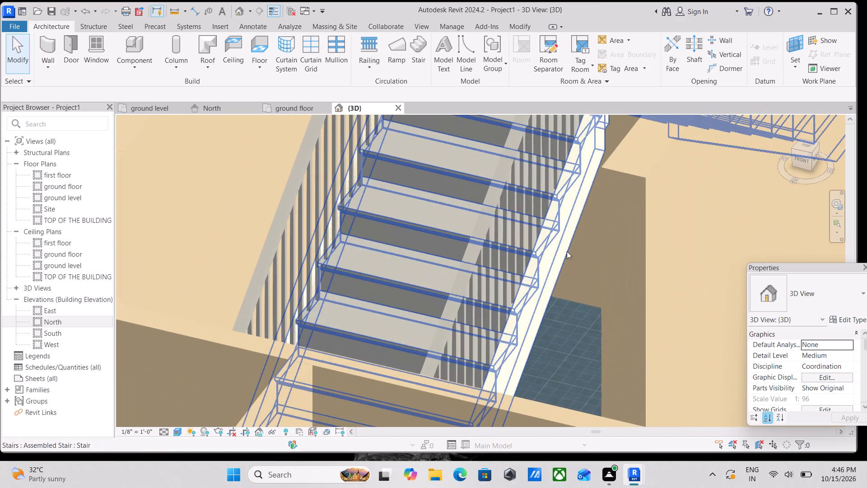
{"action": "scroll", "coordinate": [533, 268], "scroll_direction": "up", "scroll_amount": 4}
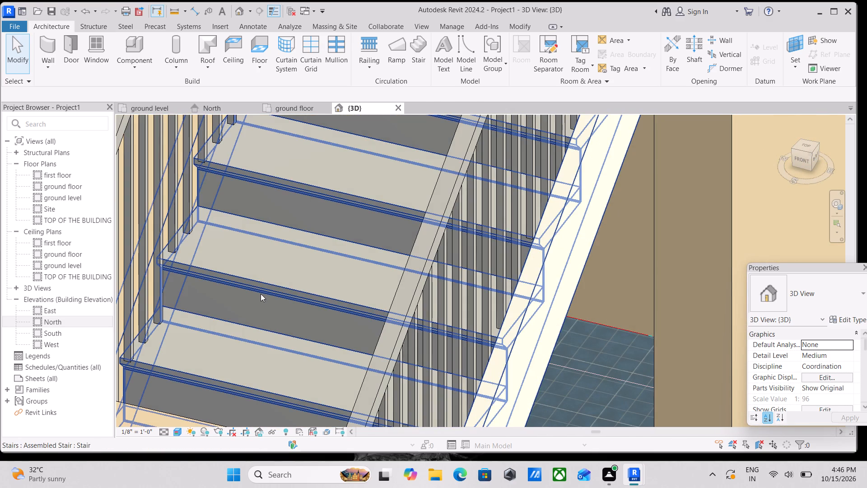
Duplicate the staircase's assembled stair type as IVORY STAIRS.
{"action": "left_click", "coordinate": [261, 294]}
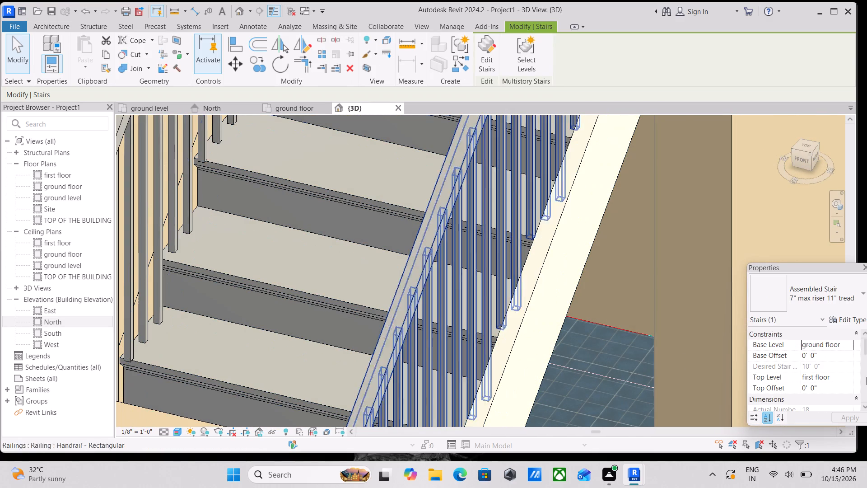
{"action": "left_click", "coordinate": [854, 318]}
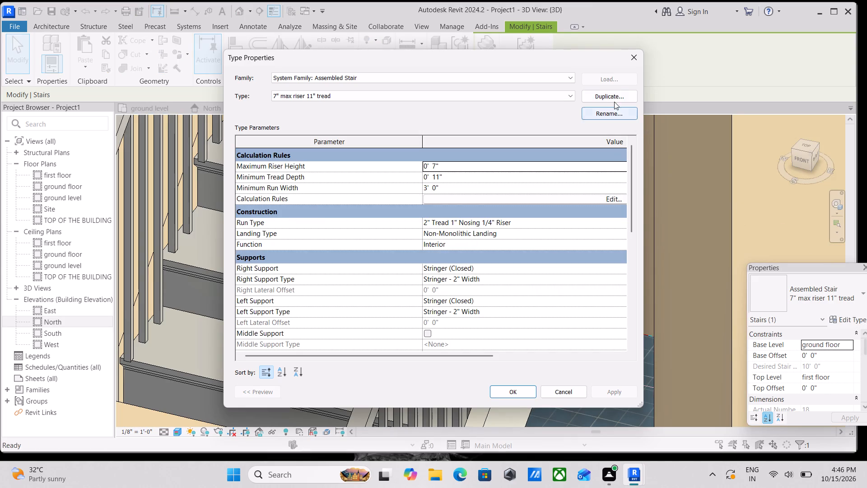
{"action": "left_click", "coordinate": [611, 92]}
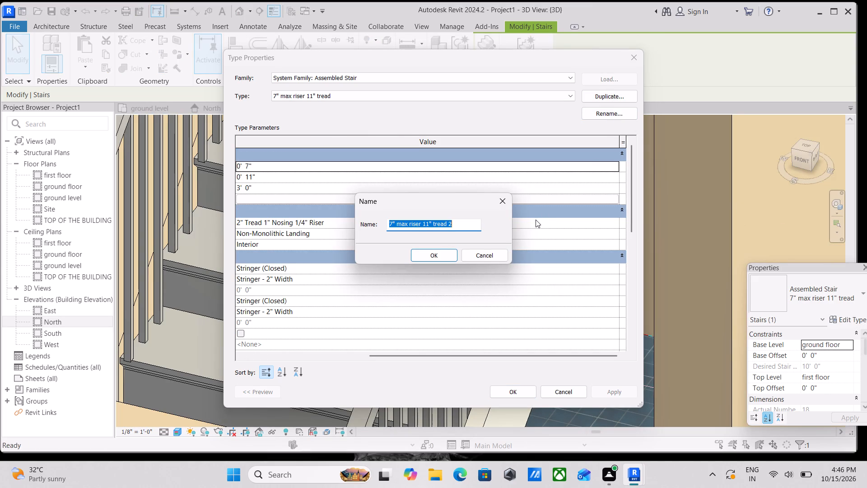
{"action": "key", "text": "BackSpace"}
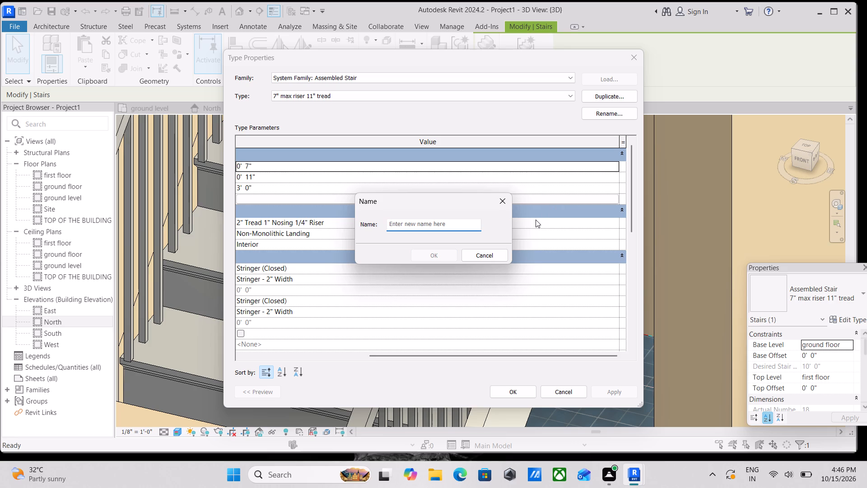
{"action": "type", "text": "RAI"}
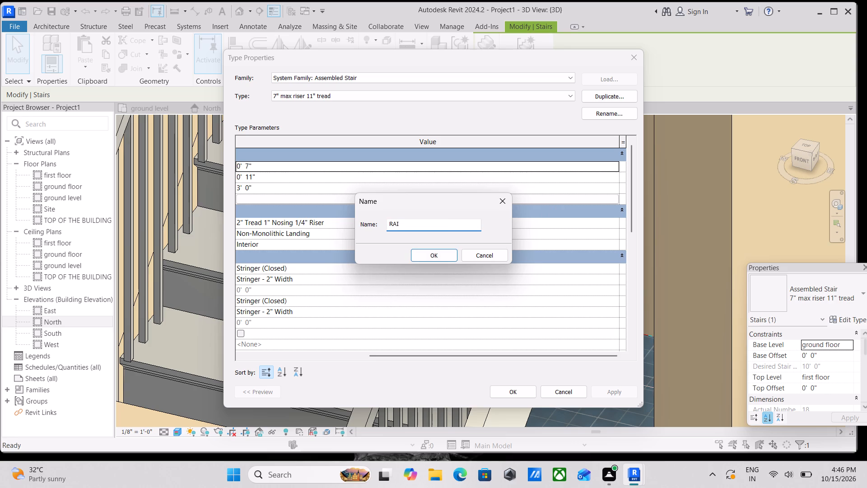
{"action": "type", "text": "LING"}
{"action": "key", "text": "space"}
{"action": "key", "text": "BackSpace"}
{"action": "key", "text": "BackSpace"}
{"action": "key", "text": "BackSpace"}
{"action": "key", "text": "BackSpace"}
{"action": "key", "text": "BackSpace"}
{"action": "key", "text": "BackSpace"}
{"action": "key", "text": "BackSpace"}
{"action": "key", "text": "BackSpace"}
{"action": "key", "text": "BackSpace"}
{"action": "key", "text": "BackSpace"}
{"action": "key", "text": "BackSpace"}
{"action": "type", "text": "IVORY"}
{"action": "key", "text": "space"}
{"action": "type", "text": "STAIRS"}
{"action": "left_click", "coordinate": [430, 258]}
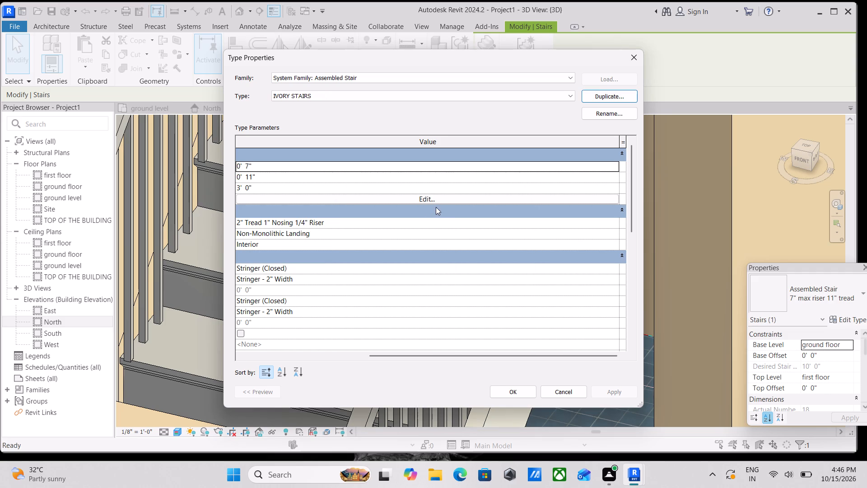
Examine the IVORY STAIRS type parameters, from calculation rules, construction and supports through to identity data and IFC parameters.
{"action": "scroll", "coordinate": [436, 207], "scroll_direction": "up", "scroll_amount": 4}
{"action": "scroll", "coordinate": [390, 208], "scroll_direction": "down", "scroll_amount": 2}
{"action": "scroll", "coordinate": [302, 208], "scroll_direction": "up", "scroll_amount": 7}
{"action": "middle_click_drag", "start_coordinate": [310, 228], "coordinate": [261, 235]}
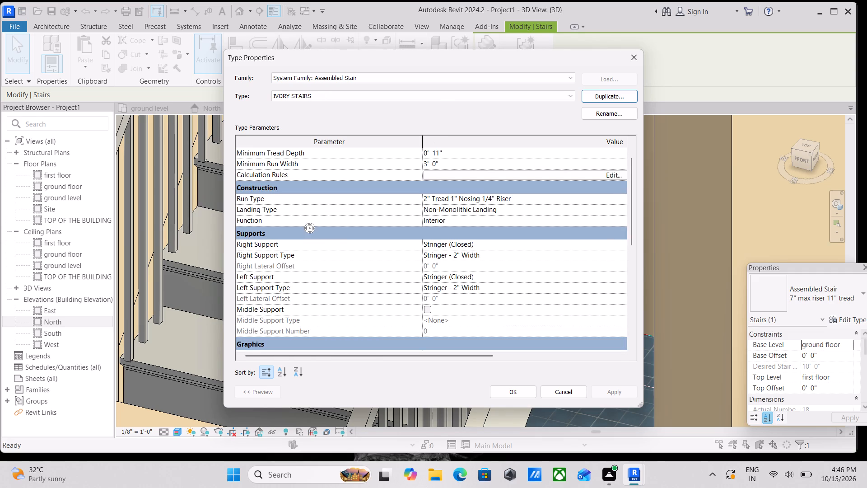
{"action": "middle_click_drag", "start_coordinate": [261, 235], "coordinate": [260, 235]}
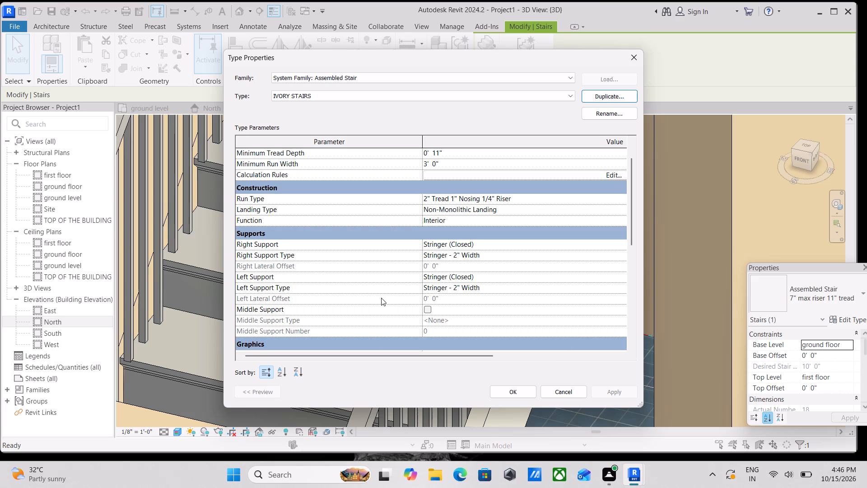
{"action": "middle_click_drag", "start_coordinate": [381, 298], "coordinate": [265, 297]}
{"action": "middle_click_drag", "start_coordinate": [308, 334], "coordinate": [365, 265]}
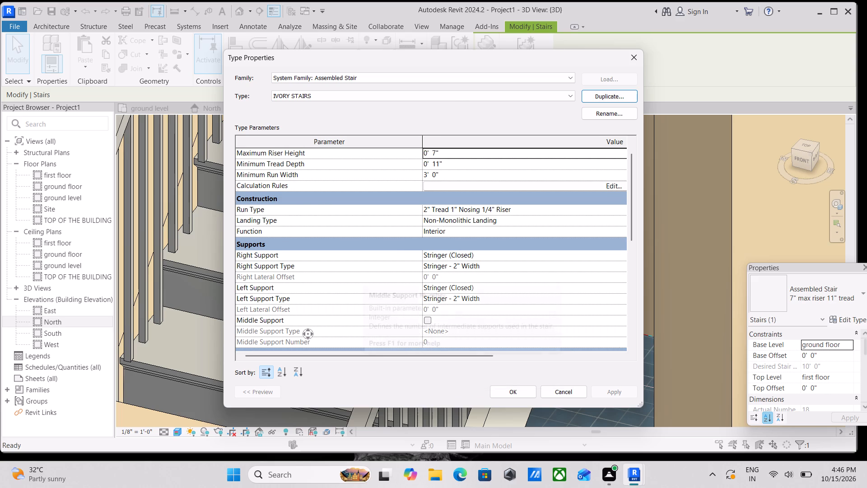
{"action": "middle_click_drag", "start_coordinate": [365, 265], "coordinate": [367, 333]}
{"action": "middle_click_drag", "start_coordinate": [326, 313], "coordinate": [320, 278]}
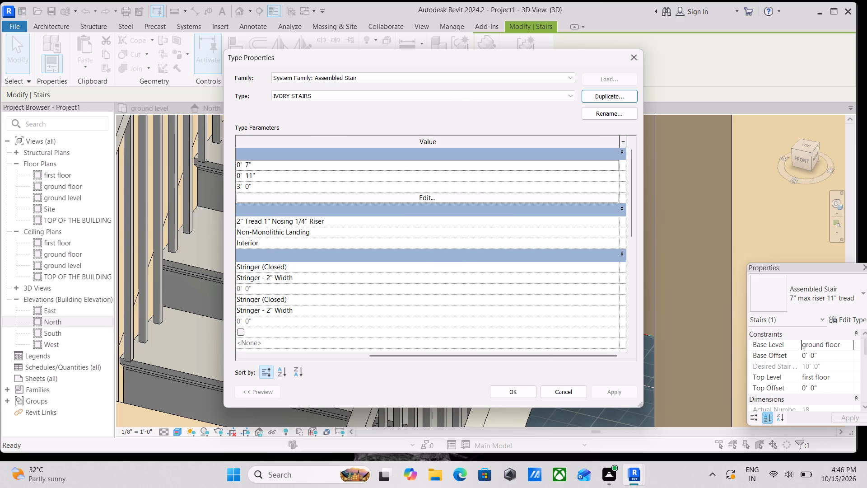
{"action": "middle_click_drag", "start_coordinate": [320, 278], "coordinate": [322, 209]}
{"action": "middle_click_drag", "start_coordinate": [326, 188], "coordinate": [317, 273]}
{"action": "middle_click_drag", "start_coordinate": [307, 186], "coordinate": [322, 186]}
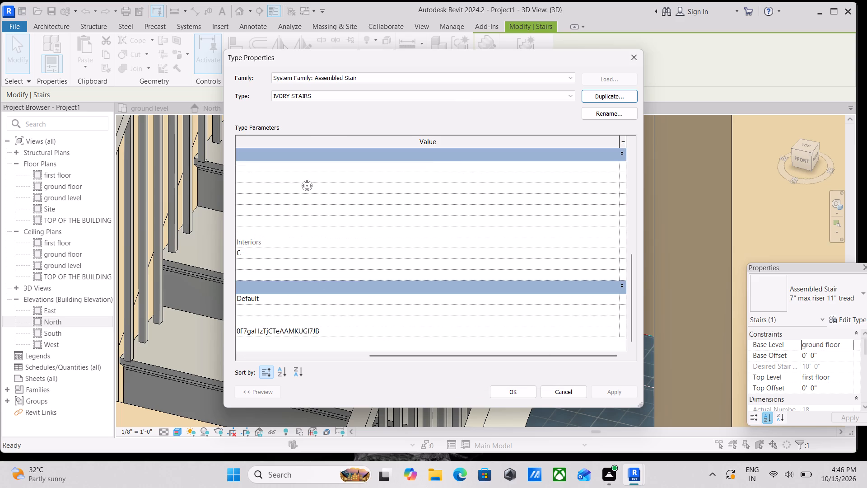
{"action": "middle_click_drag", "start_coordinate": [322, 186], "coordinate": [275, 201]}
{"action": "middle_click_drag", "start_coordinate": [420, 204], "coordinate": [274, 207]}
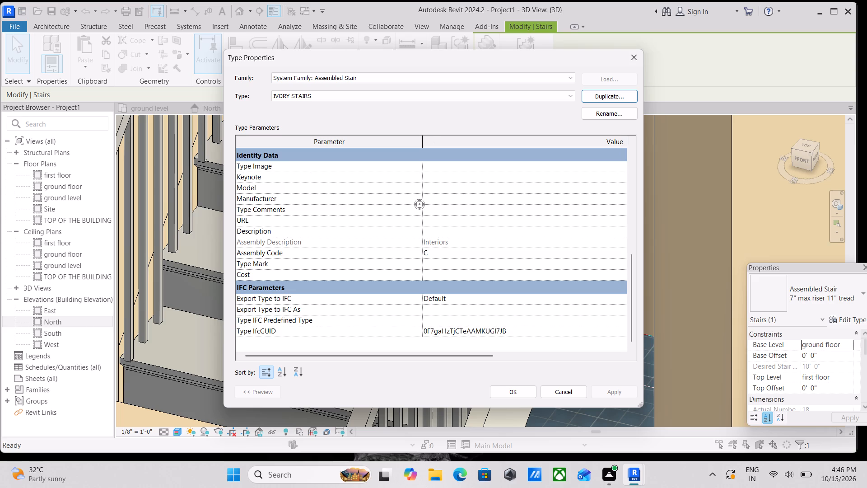
{"action": "middle_click_drag", "start_coordinate": [274, 207], "coordinate": [222, 205]}
{"action": "scroll", "coordinate": [308, 165], "scroll_direction": "up", "scroll_amount": 15}
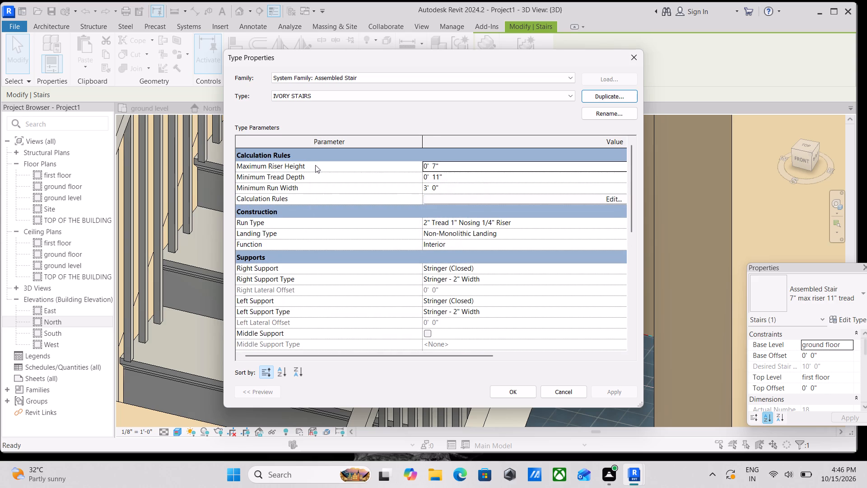
{"action": "middle_click_drag", "start_coordinate": [528, 177], "coordinate": [344, 174]}
{"action": "middle_click_drag", "start_coordinate": [344, 174], "coordinate": [292, 174]}
{"action": "middle_click_drag", "start_coordinate": [332, 181], "coordinate": [414, 178]}
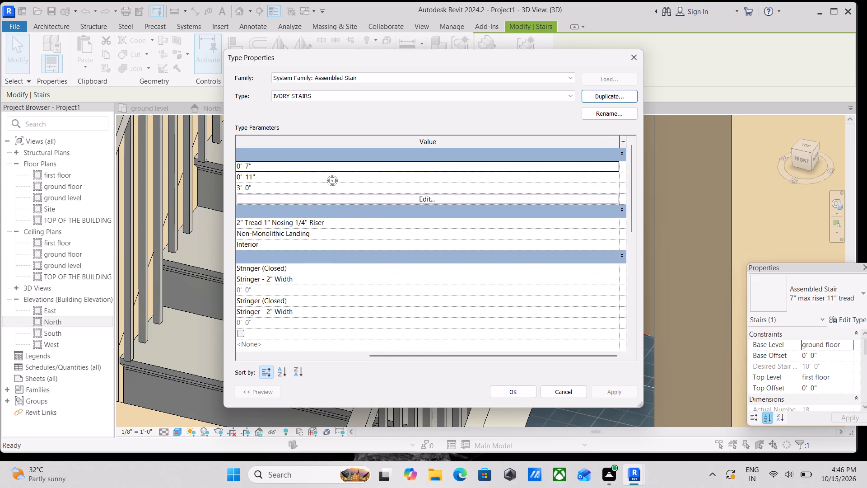
{"action": "middle_click_drag", "start_coordinate": [414, 178], "coordinate": [415, 178]}
{"action": "scroll", "coordinate": [373, 206], "scroll_direction": "up", "scroll_amount": 3}
{"action": "scroll", "coordinate": [294, 176], "scroll_direction": "up", "scroll_amount": 2}
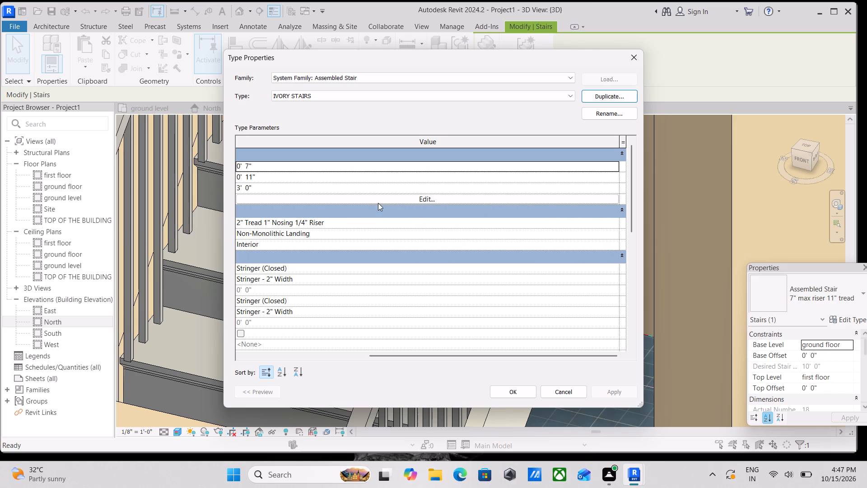
Check the IVORY STAIRS type's calculation rules in the Stair Calculator, leaving it without changes.
{"action": "left_click", "coordinate": [382, 198]}
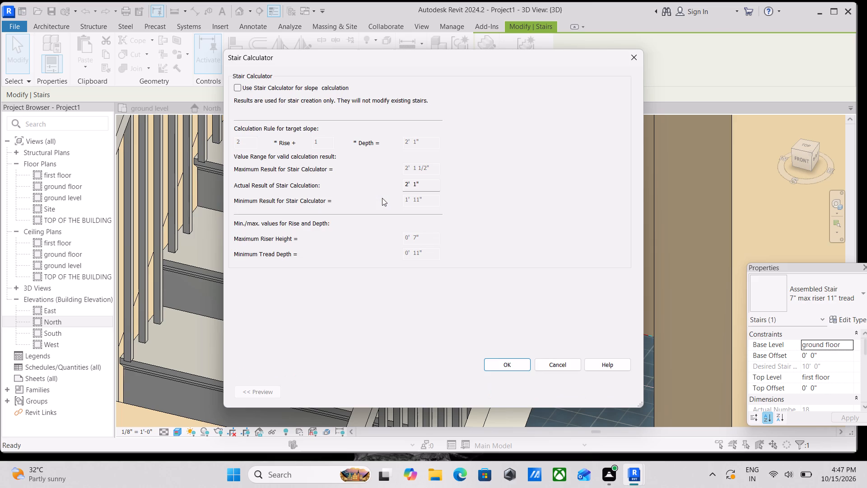
{"action": "left_click", "coordinate": [634, 52]}
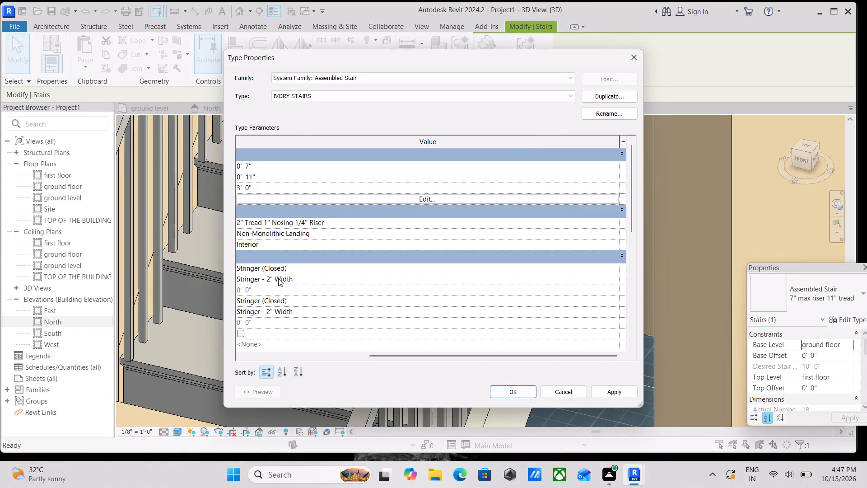
Review the Function options of the IVORY STAIRS type and look through its support, graphics and identity parameters for finish settings.
{"action": "scroll", "coordinate": [295, 251], "scroll_direction": "down", "scroll_amount": 1}
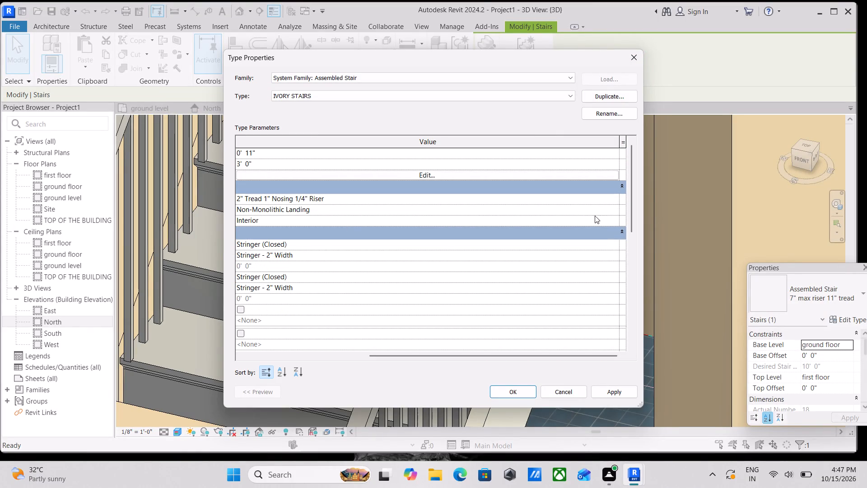
{"action": "left_click", "coordinate": [609, 220]}
{"action": "left_click", "coordinate": [612, 220]}
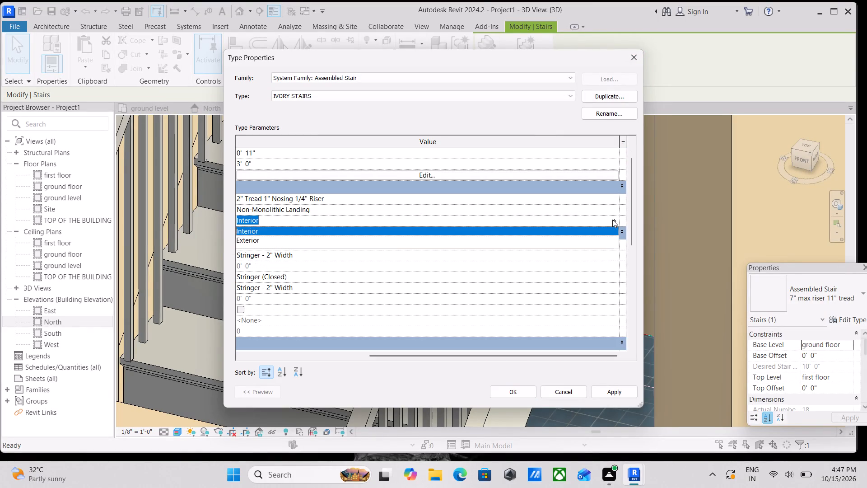
{"action": "left_click", "coordinate": [612, 220]}
{"action": "scroll", "coordinate": [354, 291], "scroll_direction": "down", "scroll_amount": 1}
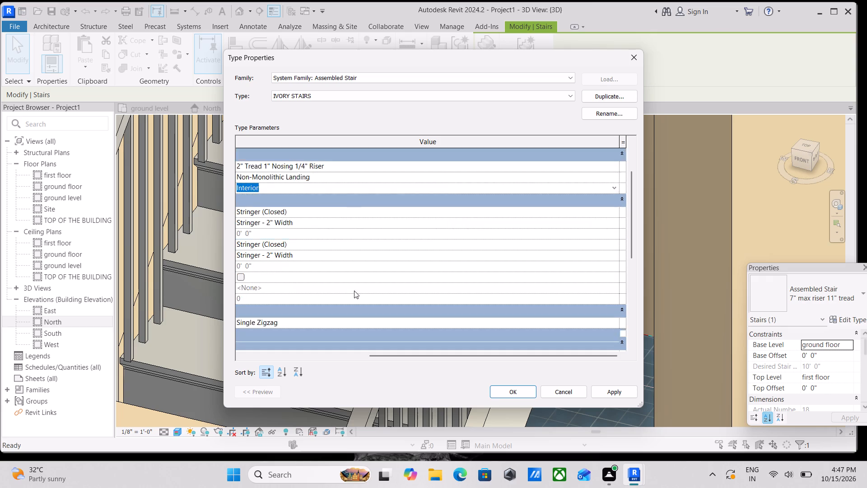
{"action": "scroll", "coordinate": [354, 291], "scroll_direction": "down", "scroll_amount": 2}
{"action": "scroll", "coordinate": [326, 291], "scroll_direction": "up", "scroll_amount": 1}
{"action": "scroll", "coordinate": [297, 286], "scroll_direction": "down", "scroll_amount": 11}
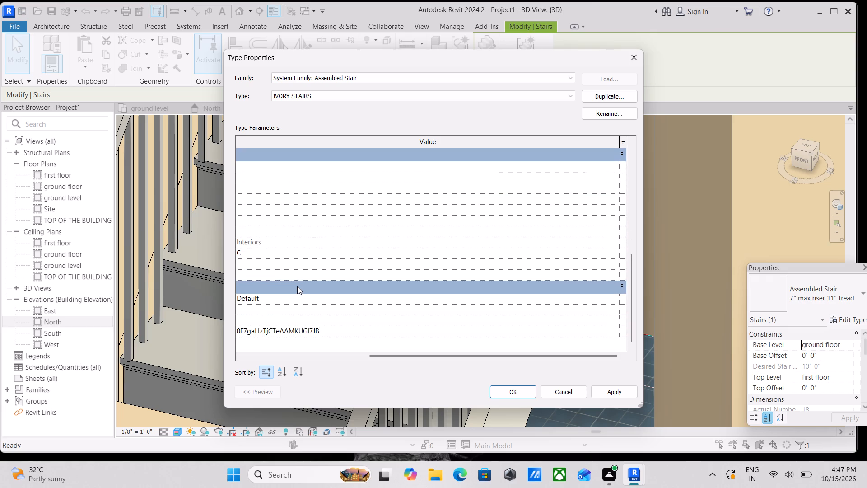
{"action": "scroll", "coordinate": [310, 257], "scroll_direction": "up", "scroll_amount": 11}
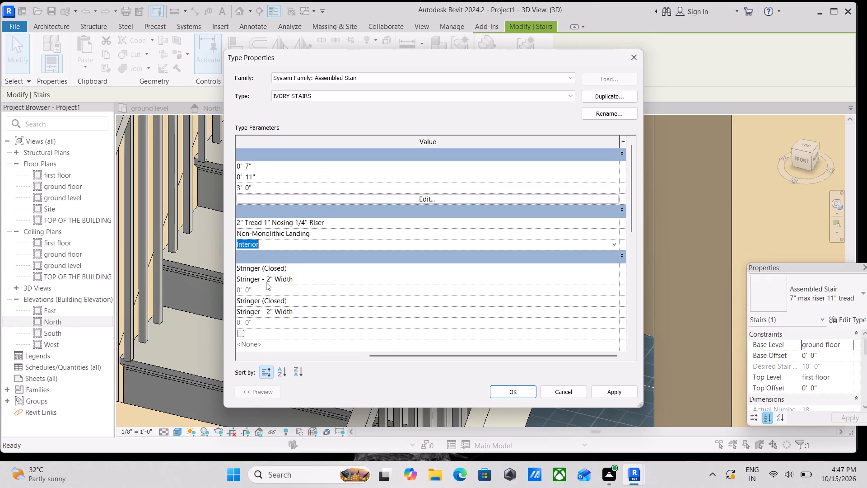
{"action": "left_click", "coordinate": [266, 275]}
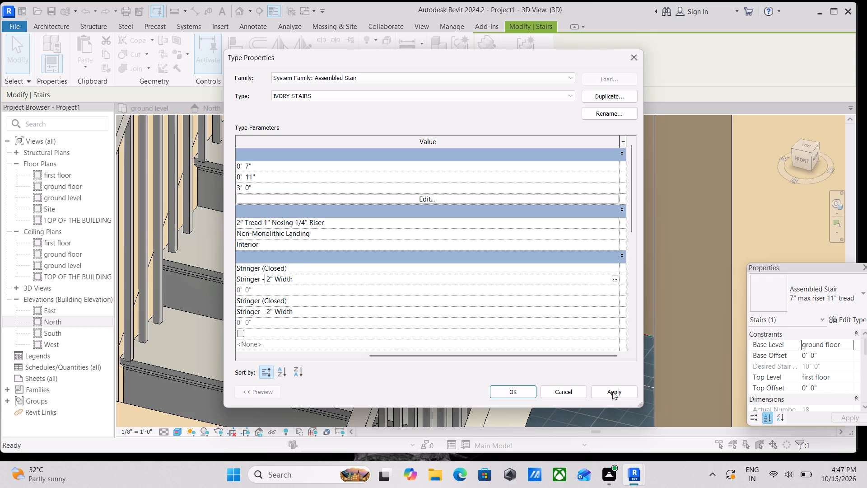
Apply the IVORY STAIRS type to the selected ground-floor staircase.
{"action": "left_click", "coordinate": [612, 389]}
{"action": "left_click", "coordinate": [501, 391]}
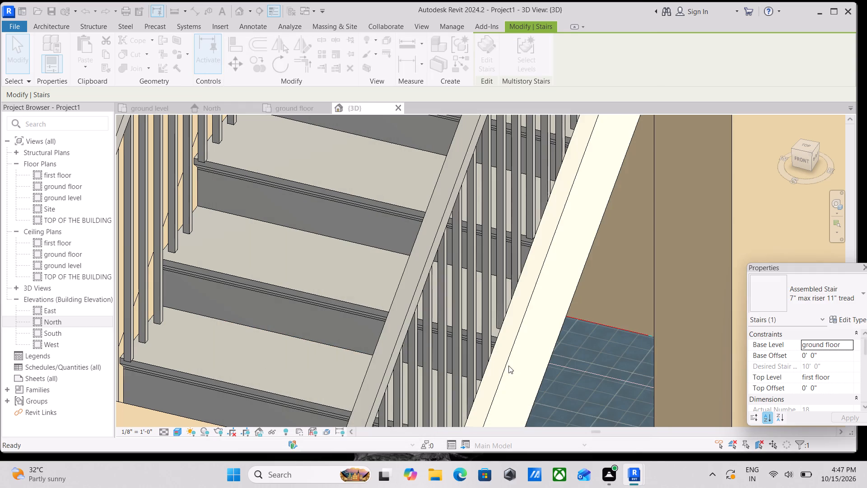
Examine the ground-floor staircase's treads, landing, stringers and railings from several angles in the 3D view.
{"action": "scroll", "coordinate": [372, 255], "scroll_direction": "down", "scroll_amount": 8}
{"action": "scroll", "coordinate": [408, 259], "scroll_direction": "down", "scroll_amount": 3}
{"action": "scroll", "coordinate": [445, 256], "scroll_direction": "down", "scroll_amount": 3}
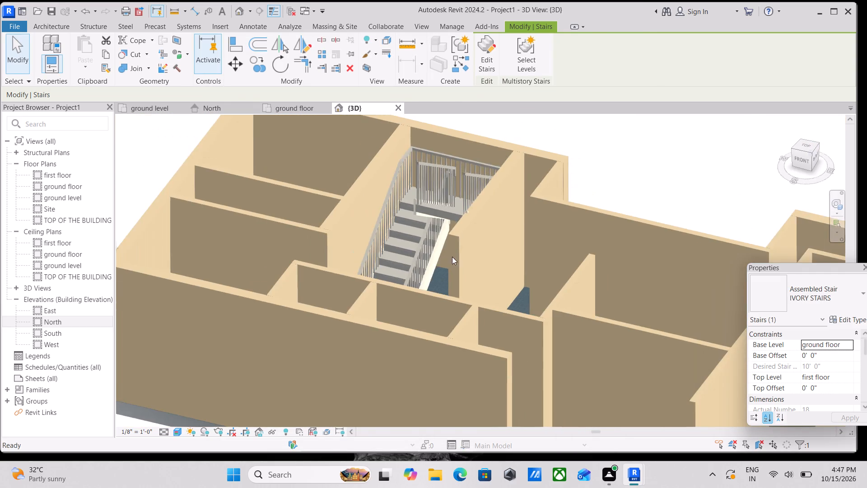
{"action": "scroll", "coordinate": [456, 255], "scroll_direction": "down", "scroll_amount": 2}
{"action": "scroll", "coordinate": [462, 300], "scroll_direction": "up", "scroll_amount": 3}
{"action": "scroll", "coordinate": [447, 259], "scroll_direction": "up", "scroll_amount": 3}
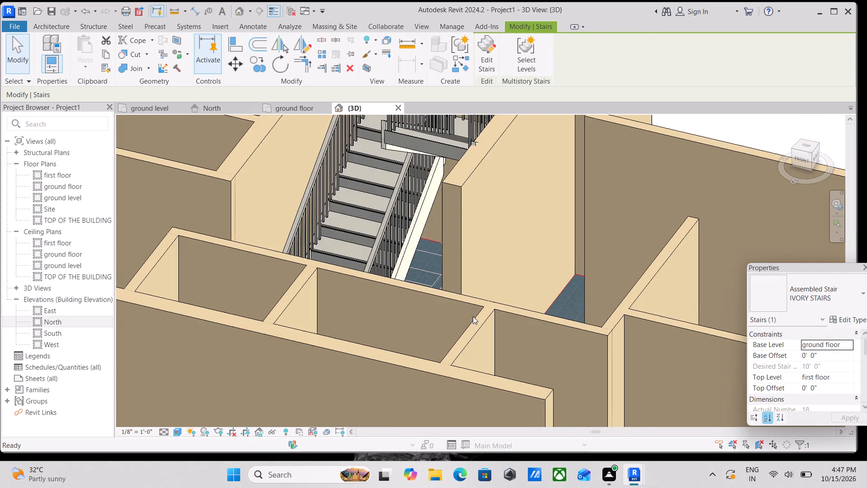
{"action": "middle_click_drag", "start_coordinate": [472, 318], "coordinate": [484, 352], "text": "shift"}
{"action": "middle_click_drag", "start_coordinate": [452, 334], "coordinate": [474, 357], "text": "shift"}
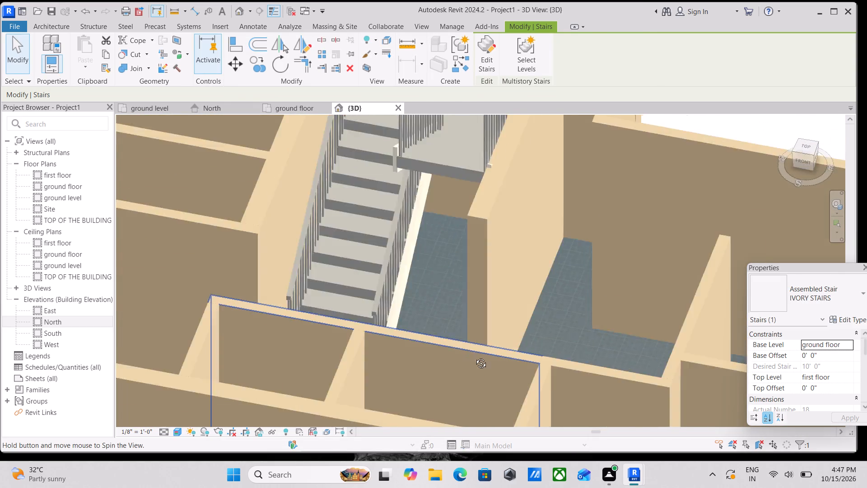
{"action": "middle_click_drag", "start_coordinate": [474, 357], "coordinate": [570, 335], "text": "shift"}
{"action": "middle_click_drag", "start_coordinate": [495, 269], "coordinate": [505, 313]}
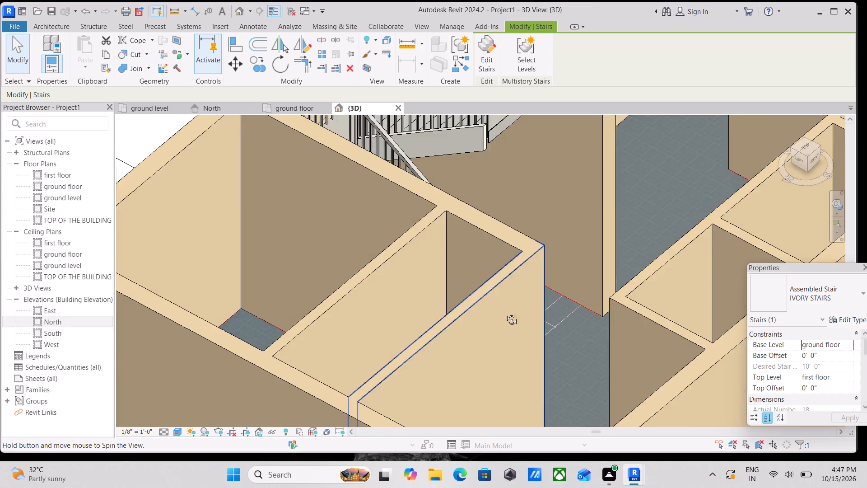
{"action": "middle_click_drag", "start_coordinate": [505, 313], "coordinate": [509, 334]}
{"action": "middle_click_drag", "start_coordinate": [499, 239], "coordinate": [491, 338]}
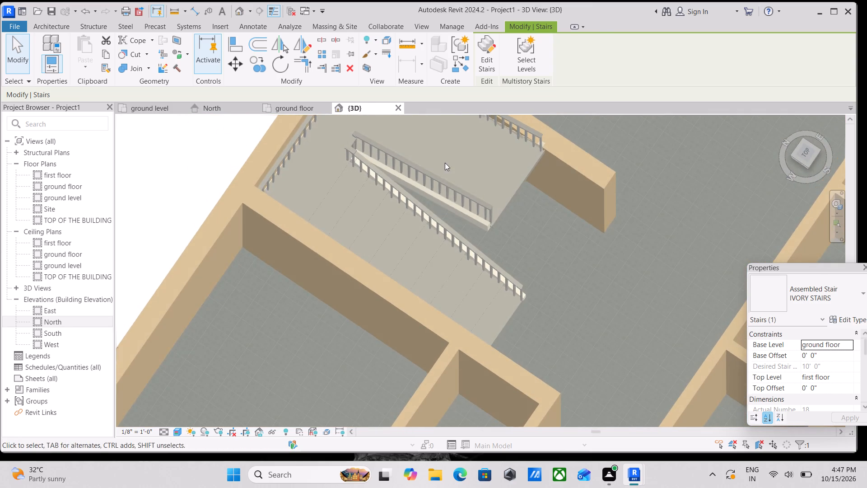
{"action": "scroll", "coordinate": [443, 170], "scroll_direction": "up", "scroll_amount": 4}
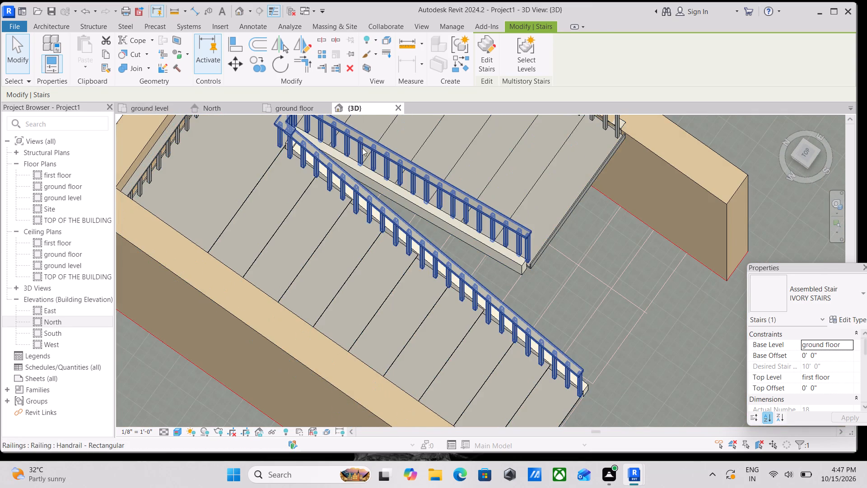
{"action": "scroll", "coordinate": [354, 179], "scroll_direction": "down", "scroll_amount": 5}
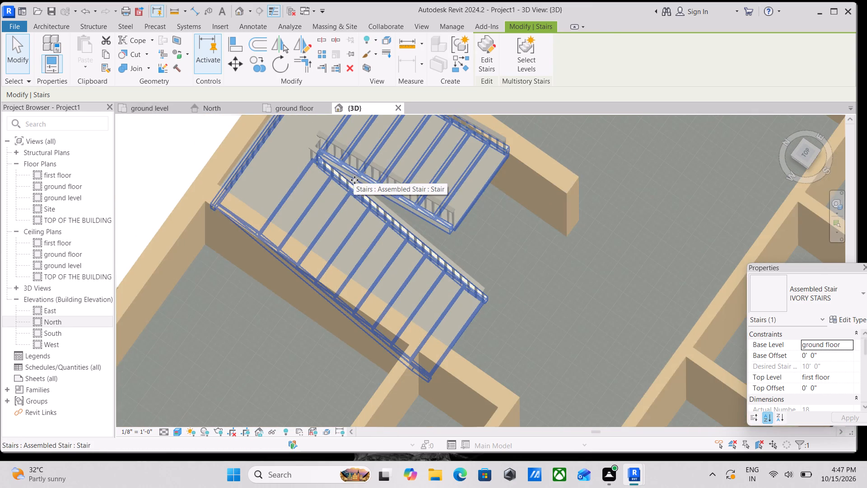
{"action": "scroll", "coordinate": [354, 180], "scroll_direction": "down", "scroll_amount": 1}
{"action": "middle_click_drag", "start_coordinate": [467, 272], "coordinate": [296, 150], "text": "shift"}
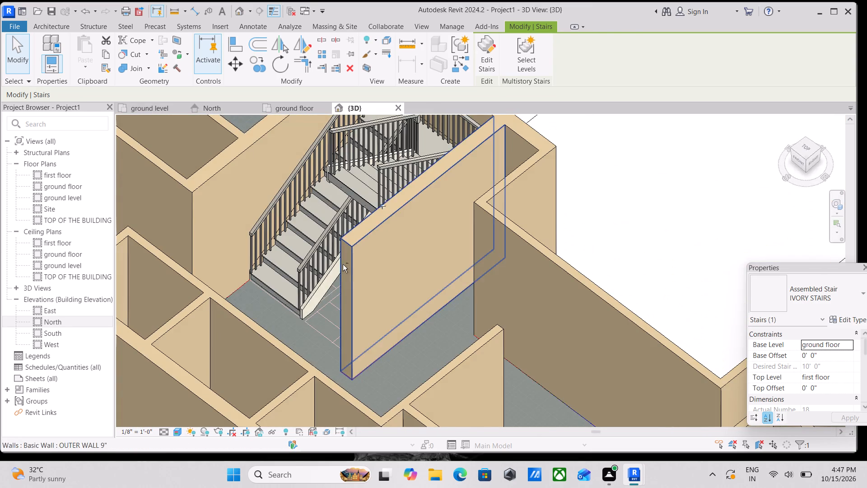
{"action": "middle_click_drag", "start_coordinate": [338, 240], "coordinate": [298, 188], "text": "shift"}
{"action": "scroll", "coordinate": [298, 188], "scroll_direction": "down", "scroll_amount": 5}
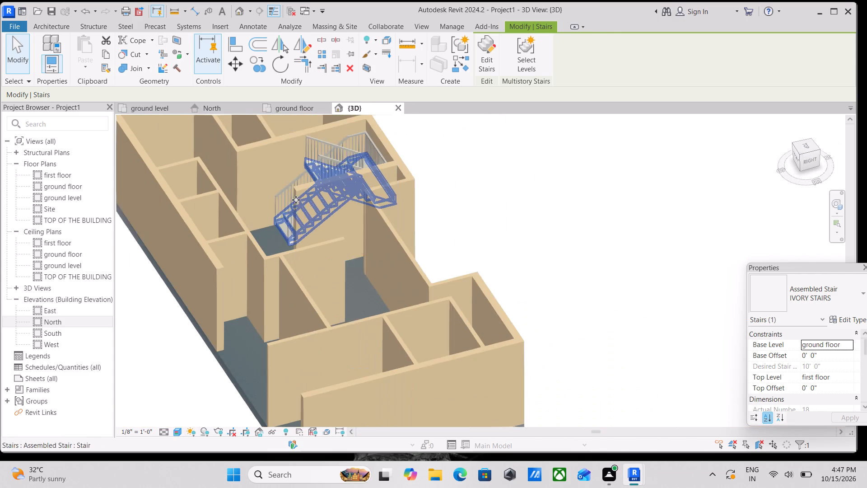
{"action": "scroll", "coordinate": [296, 200], "scroll_direction": "down", "scroll_amount": 1}
{"action": "middle_click_drag", "start_coordinate": [296, 200], "coordinate": [328, 197]}
{"action": "scroll", "coordinate": [258, 308], "scroll_direction": "up", "scroll_amount": 6}
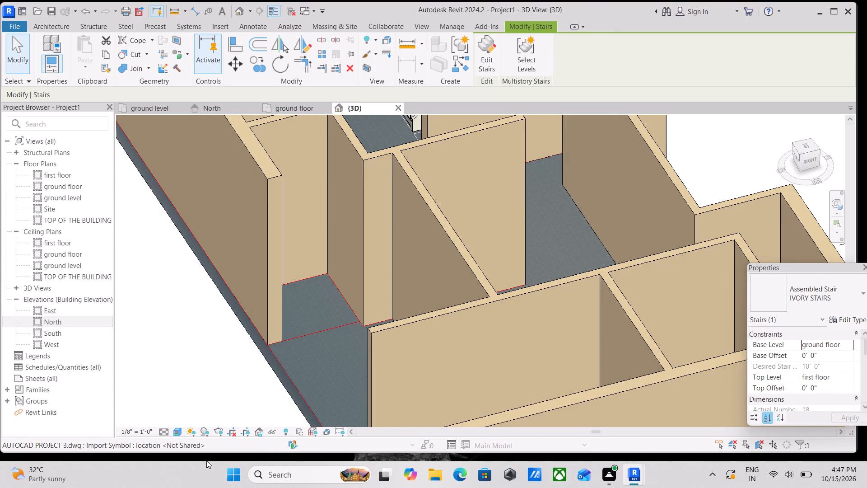
Set the 3D view's visual style to Textures.
{"action": "left_click", "coordinate": [178, 434]}
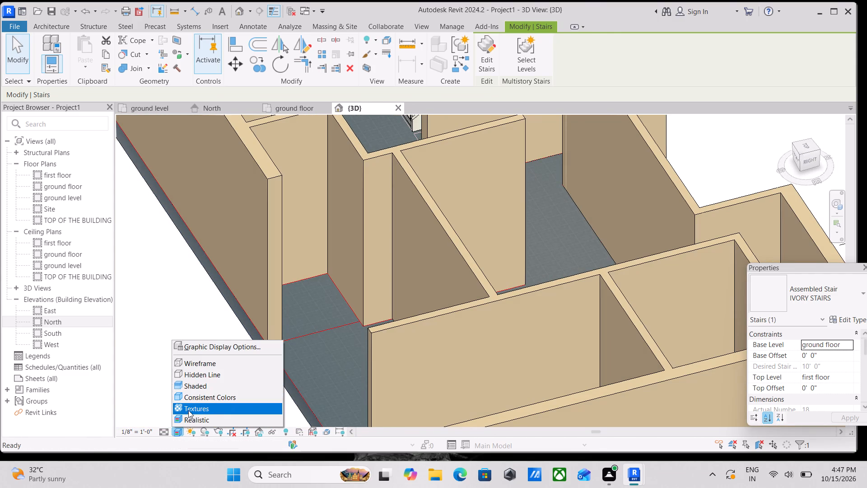
{"action": "left_click", "coordinate": [191, 413]}
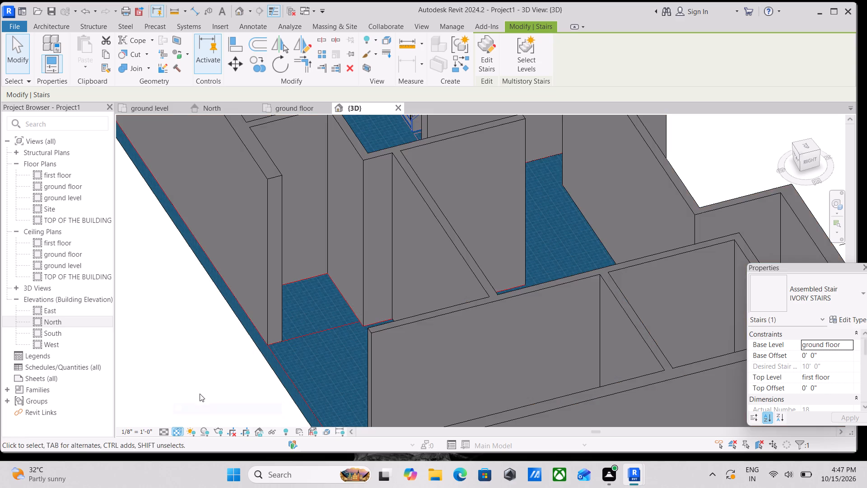
Examine the walls, floor slab and staircase of the textured 3D model from several angles.
{"action": "scroll", "coordinate": [231, 354], "scroll_direction": "down", "scroll_amount": 2}
{"action": "scroll", "coordinate": [247, 352], "scroll_direction": "up", "scroll_amount": 2}
{"action": "scroll", "coordinate": [248, 351], "scroll_direction": "down", "scroll_amount": 5}
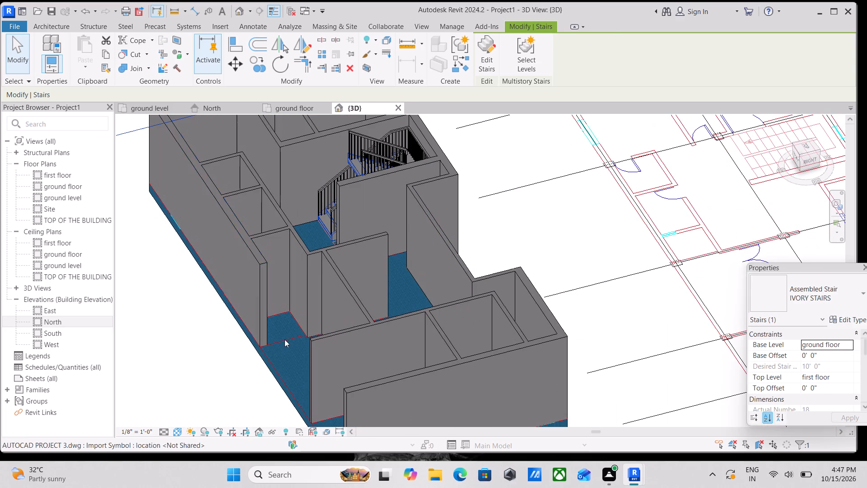
{"action": "middle_click_drag", "start_coordinate": [286, 338], "coordinate": [444, 259], "text": "shift"}
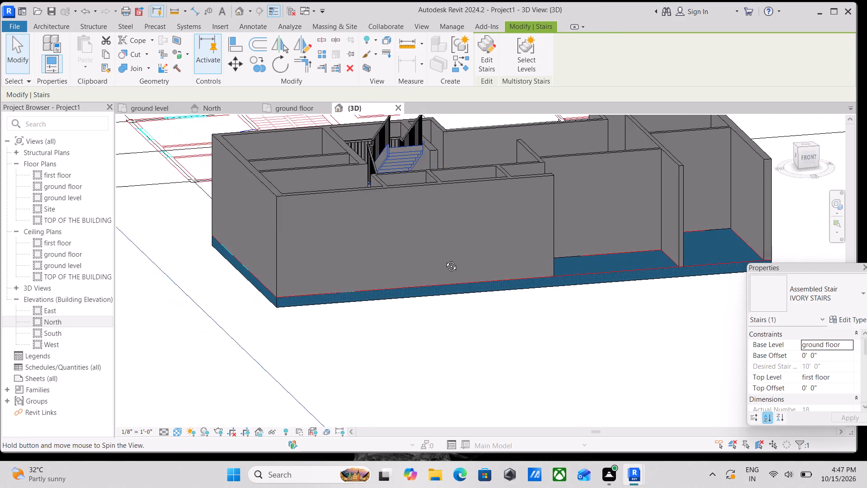
{"action": "middle_click_drag", "start_coordinate": [444, 259], "coordinate": [447, 260], "text": "shift"}
{"action": "scroll", "coordinate": [392, 313], "scroll_direction": "up", "scroll_amount": 6}
{"action": "scroll", "coordinate": [351, 299], "scroll_direction": "down", "scroll_amount": 6}
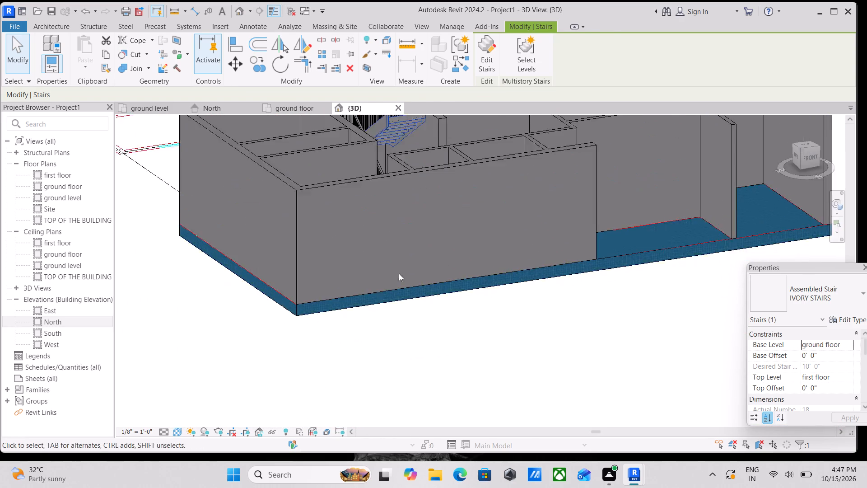
{"action": "scroll", "coordinate": [399, 273], "scroll_direction": "down", "scroll_amount": 1}
{"action": "middle_click_drag", "start_coordinate": [399, 273], "coordinate": [297, 386]}
{"action": "middle_click_drag", "start_coordinate": [426, 290], "coordinate": [356, 338]}
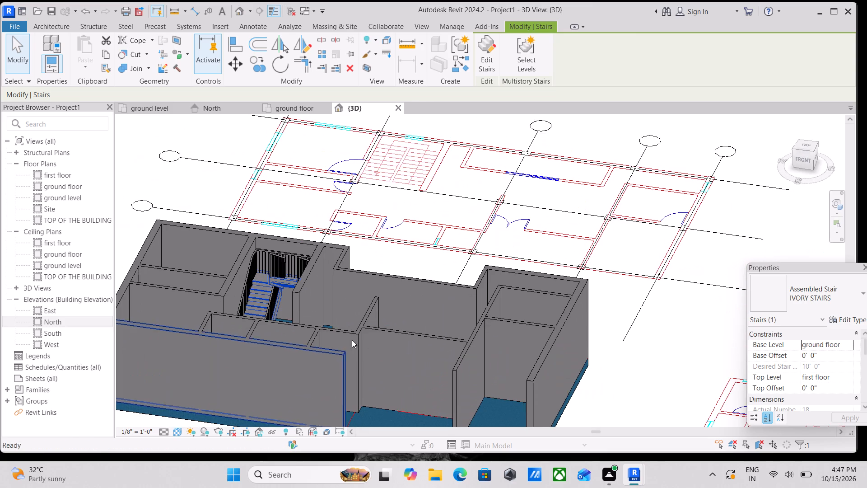
Set the 3D view's visual style to Shaded.
{"action": "left_click", "coordinate": [176, 430]}
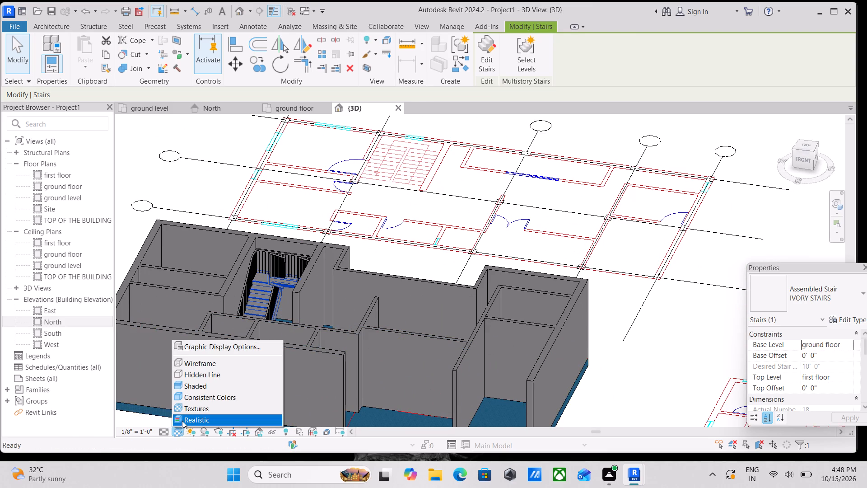
{"action": "left_click", "coordinate": [189, 385]}
{"action": "scroll", "coordinate": [189, 385], "scroll_direction": "down", "scroll_amount": 3}
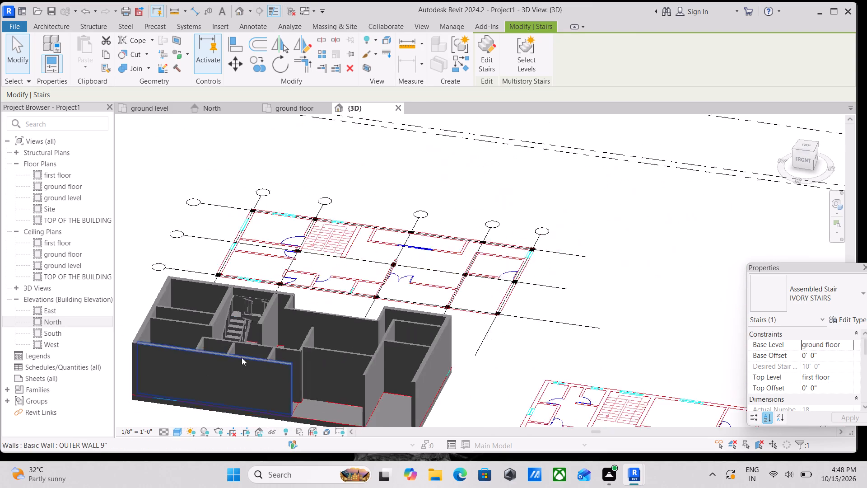
{"action": "scroll", "coordinate": [242, 357], "scroll_direction": "down", "scroll_amount": 3}
{"action": "middle_click_drag", "start_coordinate": [282, 347], "coordinate": [283, 356], "text": "shift"}
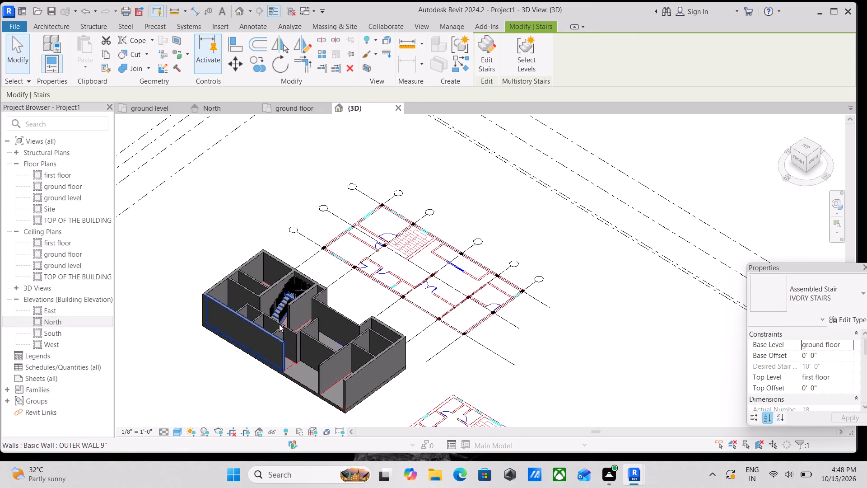
{"action": "scroll", "coordinate": [296, 288], "scroll_direction": "up", "scroll_amount": 3}
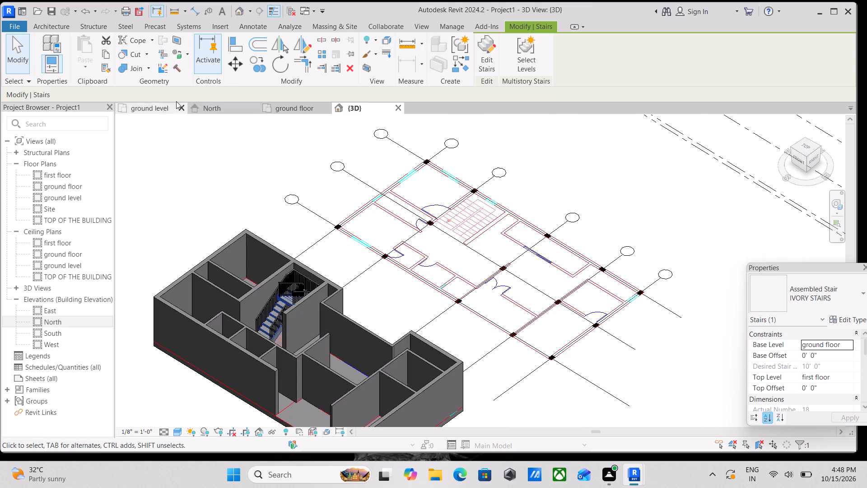
In the ground floor plan, temporarily hide the imported AUTOCAD PROJECT 3.dwg drawing.
{"action": "left_click", "coordinate": [277, 107]}
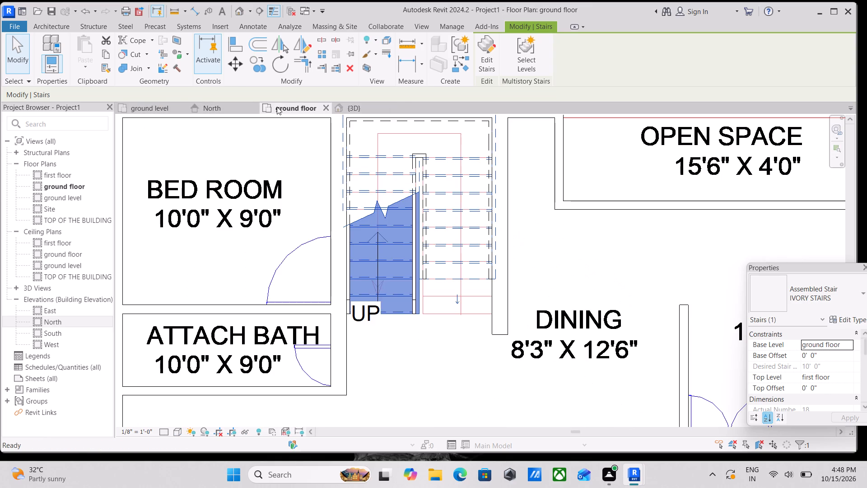
{"action": "scroll", "coordinate": [319, 243], "scroll_direction": "down", "scroll_amount": 7}
{"action": "scroll", "coordinate": [415, 223], "scroll_direction": "down", "scroll_amount": 3}
{"action": "middle_click_drag", "start_coordinate": [415, 223], "coordinate": [367, 241]}
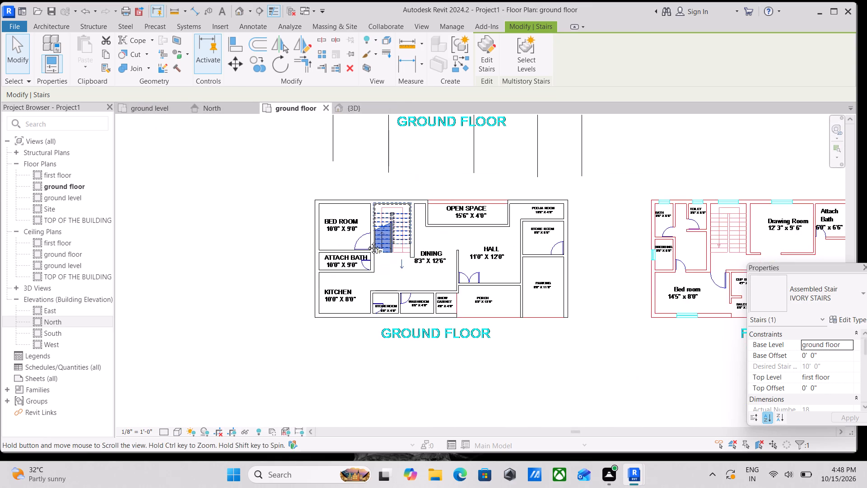
{"action": "middle_click_drag", "start_coordinate": [367, 241], "coordinate": [361, 243]}
{"action": "left_click", "coordinate": [601, 241]}
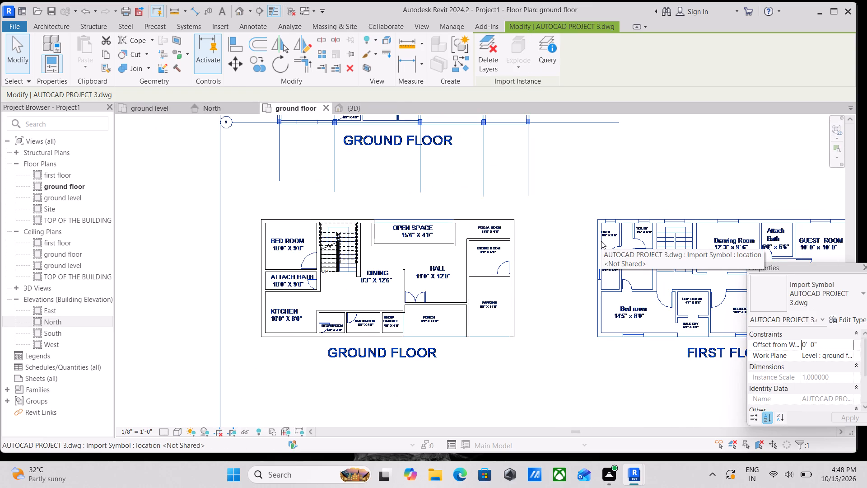
{"action": "type", "text": "HH"}
Draw a room separation line about 12' 7 1/2" long across the porch's open front, from the outer wall's end to the parking partition.
{"action": "scroll", "coordinate": [161, 283], "scroll_direction": "up", "scroll_amount": 3}
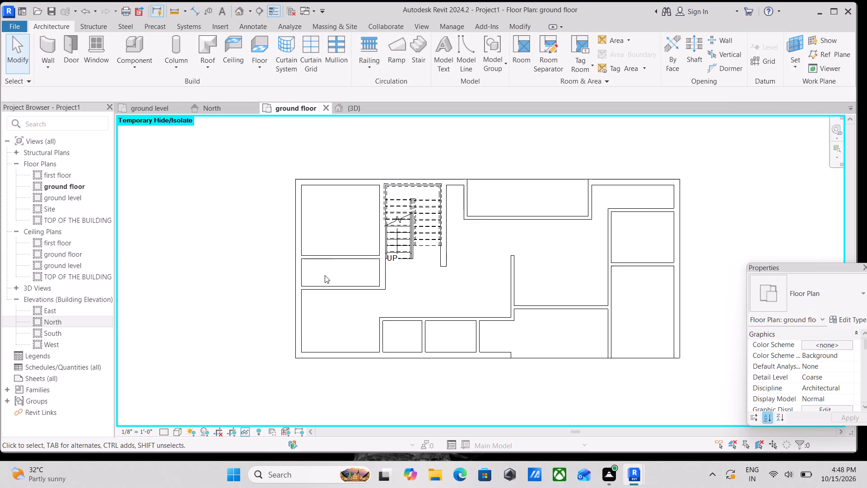
{"action": "scroll", "coordinate": [354, 247], "scroll_direction": "up", "scroll_amount": 3}
{"action": "scroll", "coordinate": [354, 247], "scroll_direction": "down", "scroll_amount": 2}
{"action": "middle_click_drag", "start_coordinate": [354, 247], "coordinate": [310, 272]}
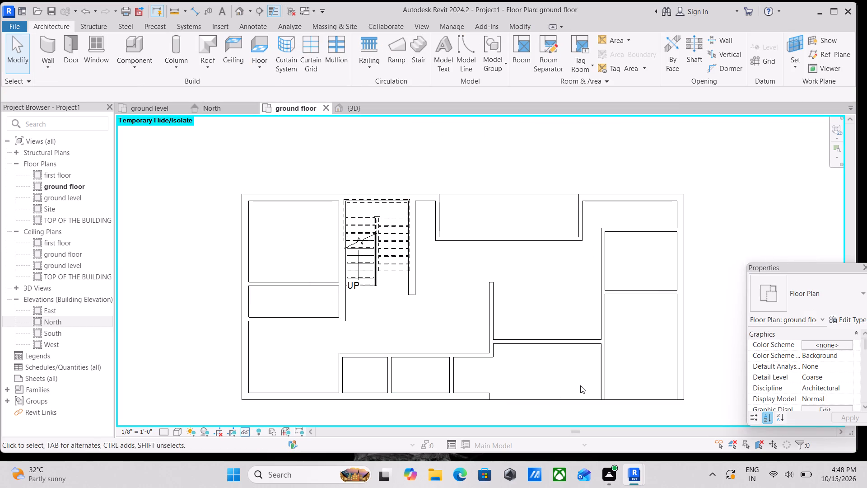
{"action": "scroll", "coordinate": [263, 283], "scroll_direction": "up", "scroll_amount": 3}
{"action": "middle_click_drag", "start_coordinate": [245, 235], "coordinate": [245, 263]}
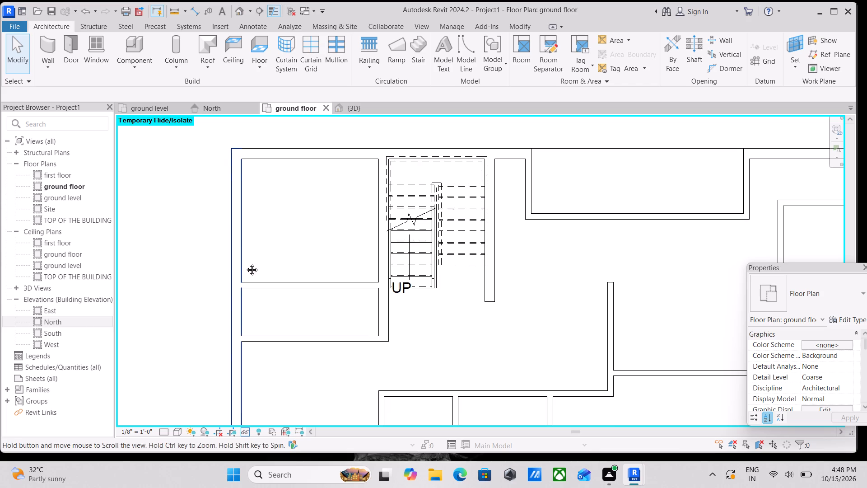
{"action": "middle_click_drag", "start_coordinate": [245, 263], "coordinate": [241, 272]}
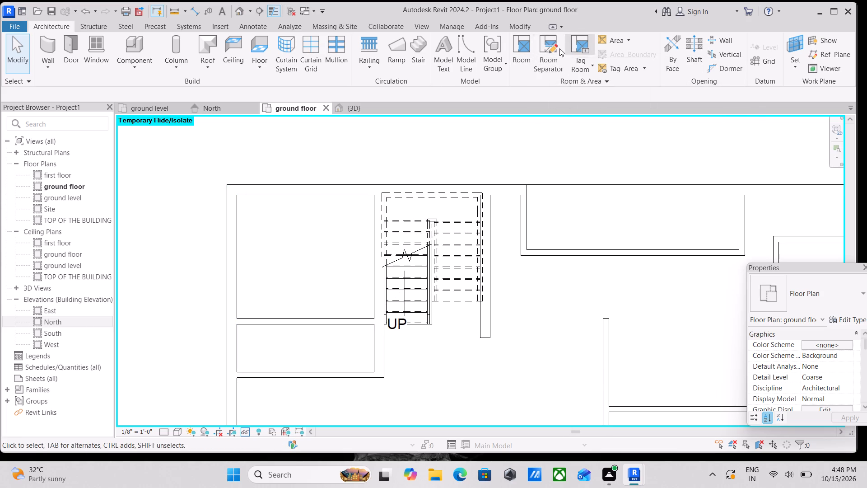
{"action": "left_click", "coordinate": [554, 50]}
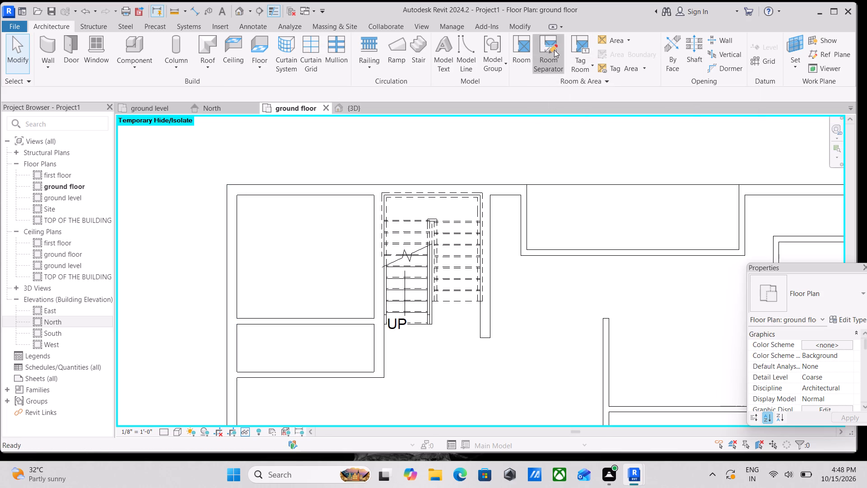
{"action": "scroll", "coordinate": [459, 269], "scroll_direction": "down", "scroll_amount": 1}
{"action": "middle_click_drag", "start_coordinate": [461, 267], "coordinate": [319, 51]}
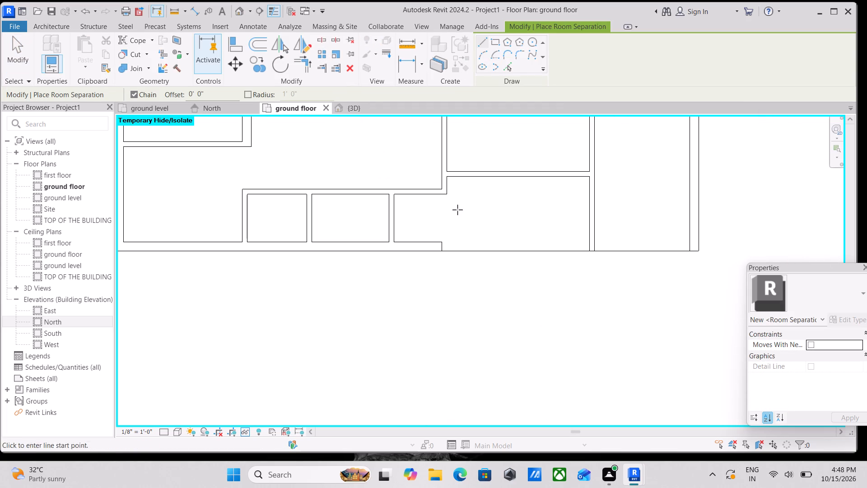
{"action": "scroll", "coordinate": [449, 250], "scroll_direction": "up", "scroll_amount": 1}
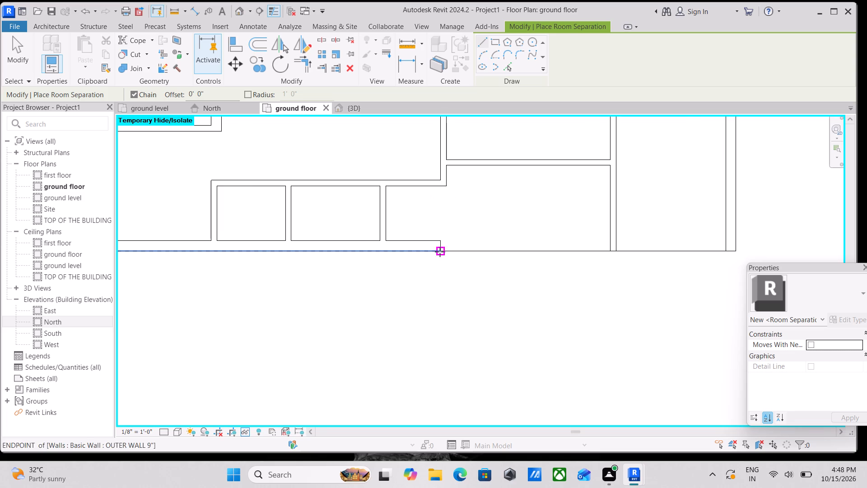
{"action": "left_click", "coordinate": [440, 252]}
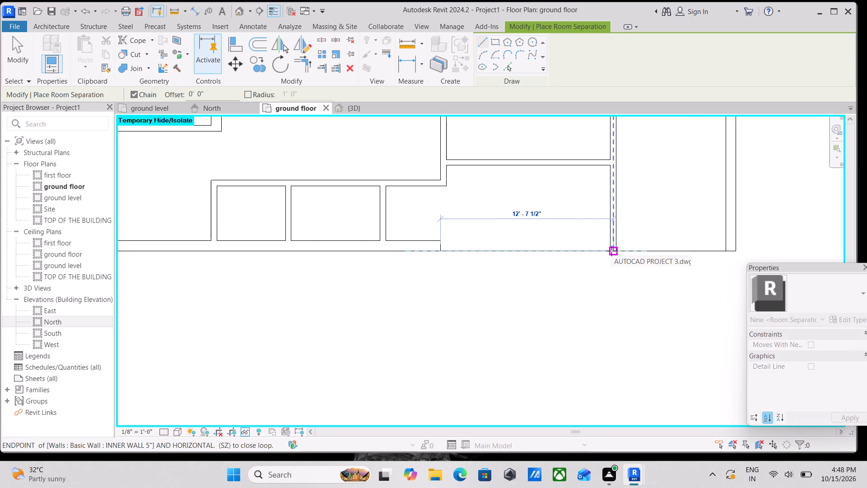
{"action": "left_click", "coordinate": [611, 251]}
{"action": "key", "text": "Escape"}
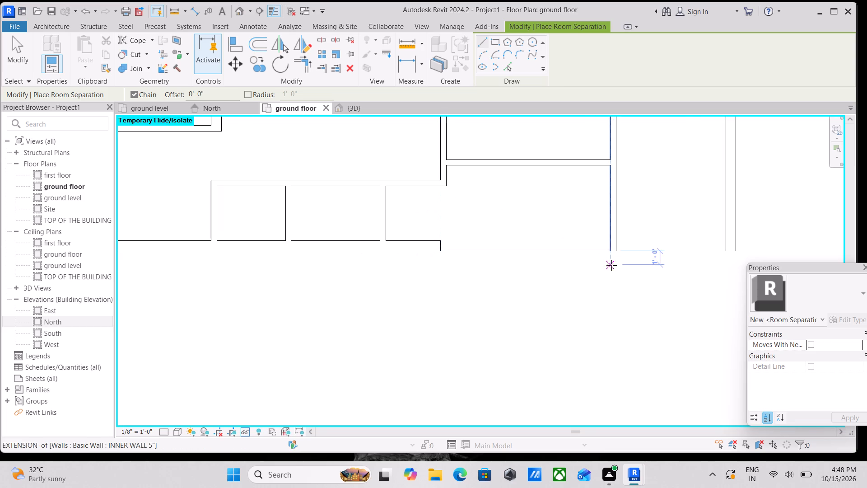
Draw a room separation line across the parking area's open front, from the porch partition to the outer wall.
{"action": "scroll", "coordinate": [634, 231], "scroll_direction": "up", "scroll_amount": 3}
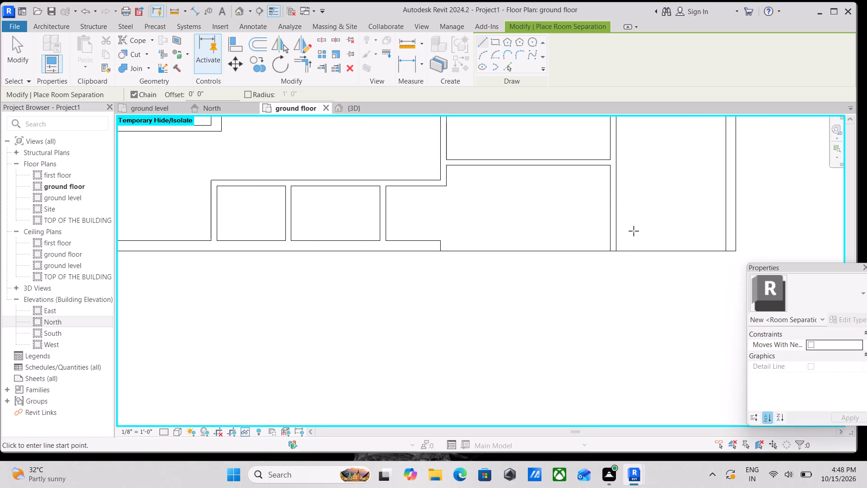
{"action": "scroll", "coordinate": [623, 256], "scroll_direction": "up", "scroll_amount": 3}
{"action": "left_click", "coordinate": [597, 265]}
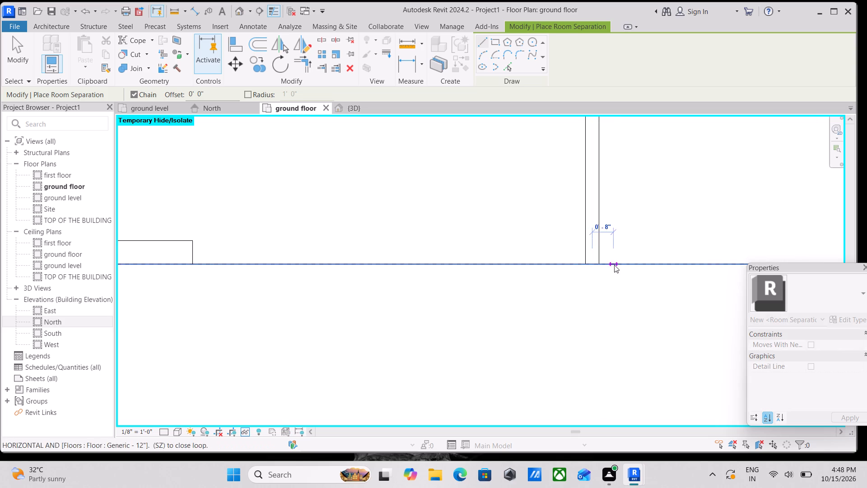
{"action": "key", "text": "Escape"}
{"action": "left_click", "coordinate": [601, 263]}
{"action": "middle_click_drag", "start_coordinate": [691, 249], "coordinate": [503, 263]}
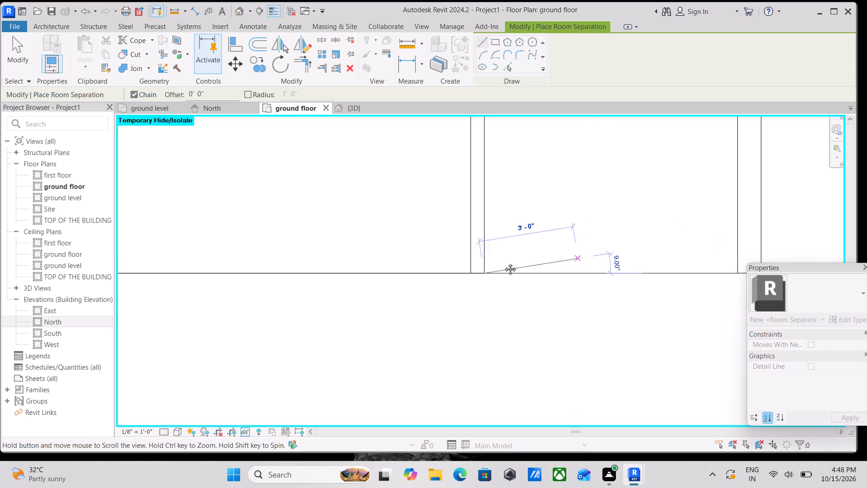
{"action": "middle_click_drag", "start_coordinate": [503, 263], "coordinate": [490, 263]}
{"action": "left_click", "coordinate": [652, 279]}
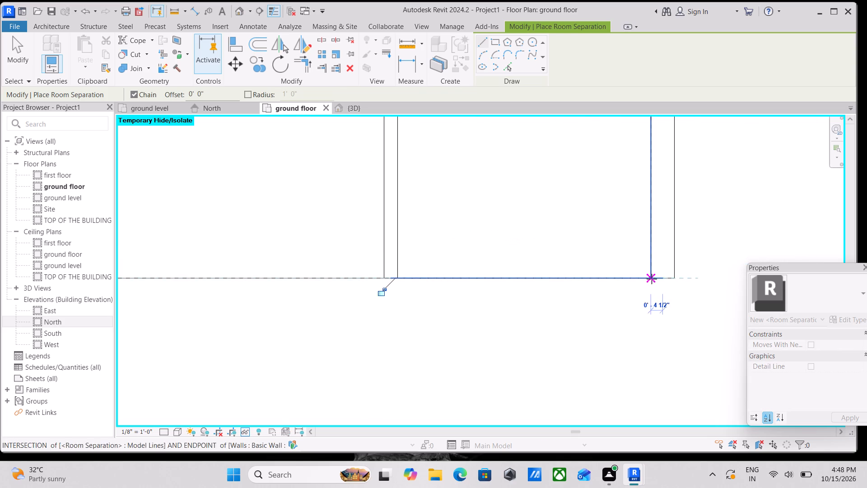
{"action": "key", "text": "Escape"}
Draw a room separation line about 4' 9 1/2" long between dining and hall, from the partition's free end to the open-space wall.
{"action": "scroll", "coordinate": [497, 224], "scroll_direction": "down", "scroll_amount": 5}
{"action": "middle_click_drag", "start_coordinate": [475, 220], "coordinate": [548, 296]}
{"action": "middle_click_drag", "start_coordinate": [366, 236], "coordinate": [446, 246]}
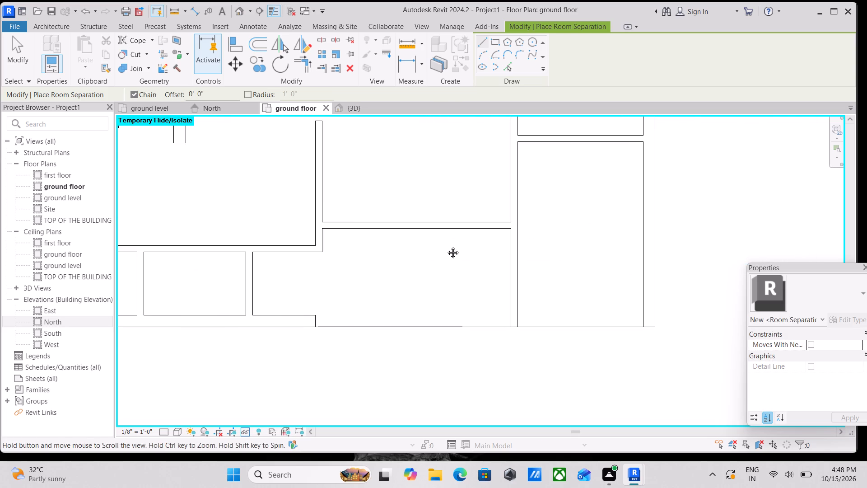
{"action": "middle_click_drag", "start_coordinate": [446, 246], "coordinate": [513, 251]}
{"action": "middle_click_drag", "start_coordinate": [429, 249], "coordinate": [534, 242]}
{"action": "scroll", "coordinate": [420, 222], "scroll_direction": "down", "scroll_amount": 2}
{"action": "middle_click_drag", "start_coordinate": [420, 222], "coordinate": [421, 298]}
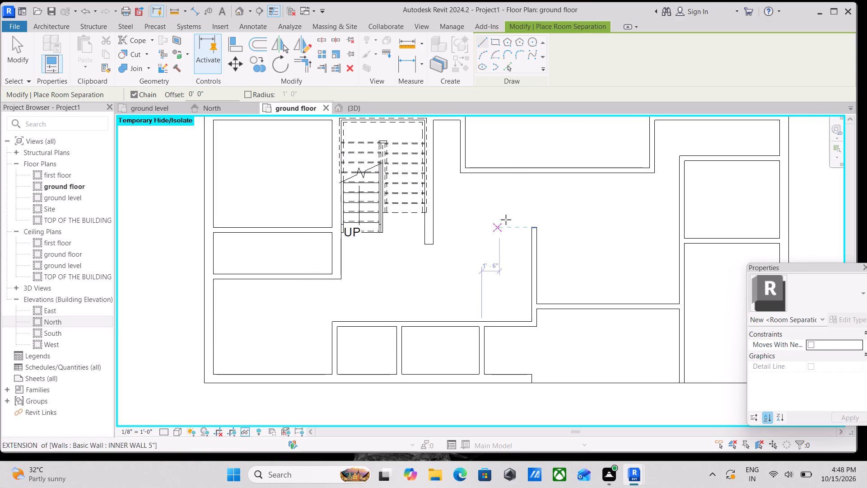
{"action": "scroll", "coordinate": [506, 216], "scroll_direction": "down", "scroll_amount": 1}
{"action": "middle_click_drag", "start_coordinate": [504, 216], "coordinate": [477, 266]}
{"action": "scroll", "coordinate": [513, 275], "scroll_direction": "up", "scroll_amount": 5}
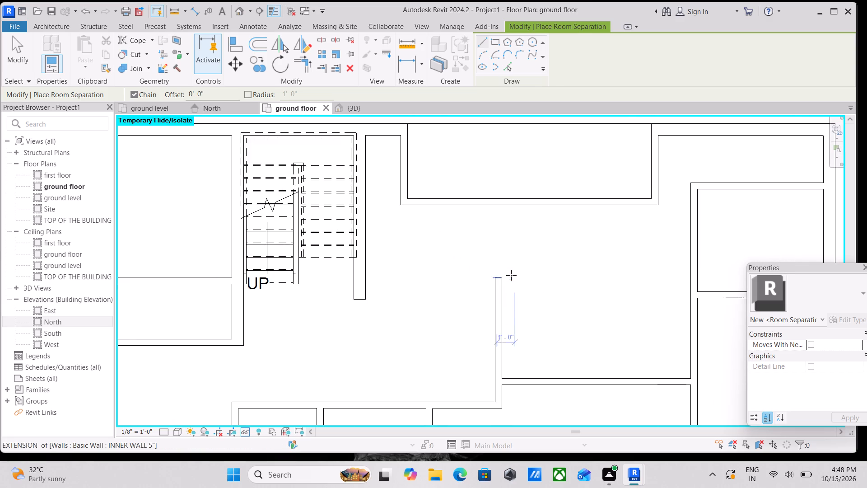
{"action": "scroll", "coordinate": [511, 275], "scroll_direction": "up", "scroll_amount": 1}
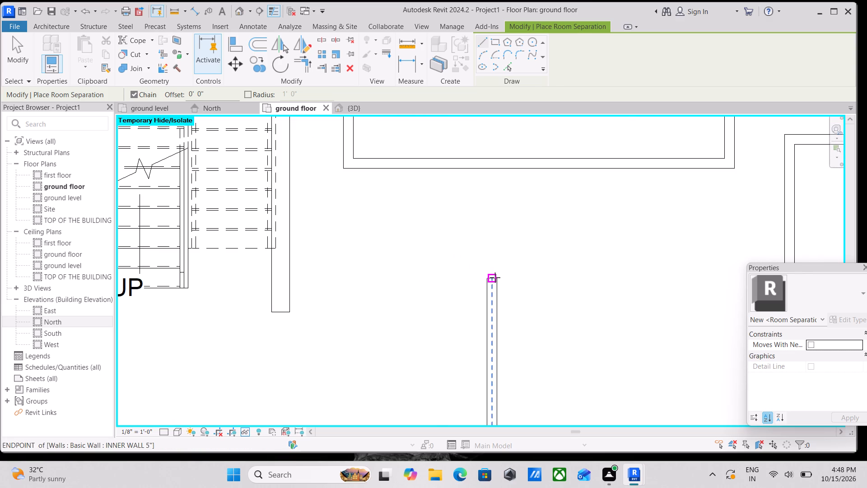
{"action": "left_click", "coordinate": [495, 277]}
{"action": "middle_click_drag", "start_coordinate": [496, 177], "coordinate": [490, 226]}
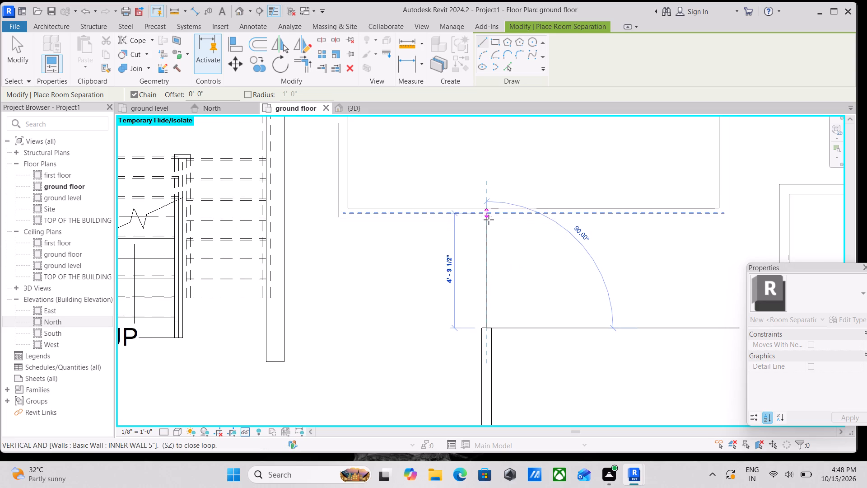
{"action": "scroll", "coordinate": [489, 220], "scroll_direction": "up", "scroll_amount": 3}
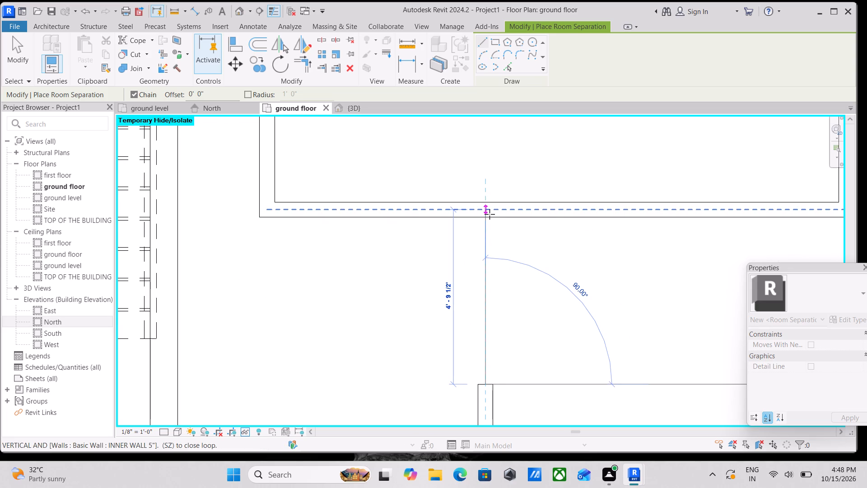
{"action": "left_click", "coordinate": [489, 216]}
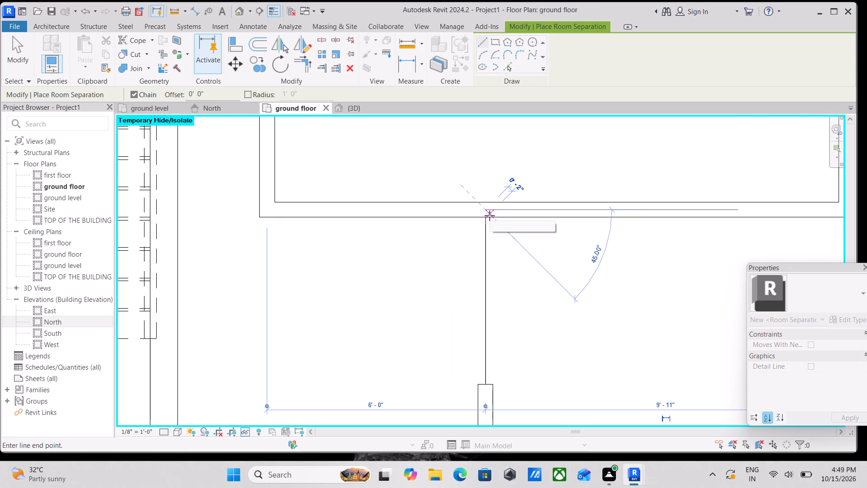
{"action": "key", "text": "Escape"}
Draw a room separation line about 3' 7" long across the gap below the stair, between the two facing inner-wall corners.
{"action": "scroll", "coordinate": [489, 215], "scroll_direction": "down", "scroll_amount": 4}
{"action": "scroll", "coordinate": [443, 252], "scroll_direction": "down", "scroll_amount": 3}
{"action": "middle_click_drag", "start_coordinate": [443, 252], "coordinate": [441, 248]}
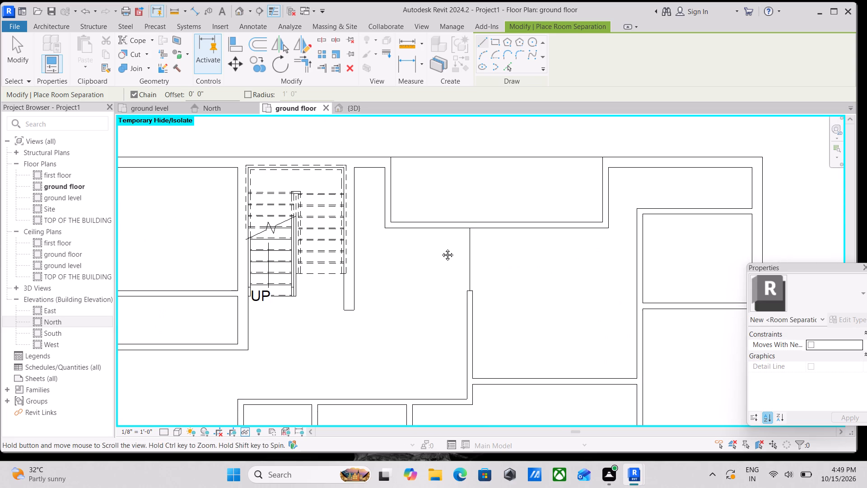
{"action": "middle_click_drag", "start_coordinate": [441, 248], "coordinate": [448, 183]}
{"action": "middle_click_drag", "start_coordinate": [382, 244], "coordinate": [473, 204]}
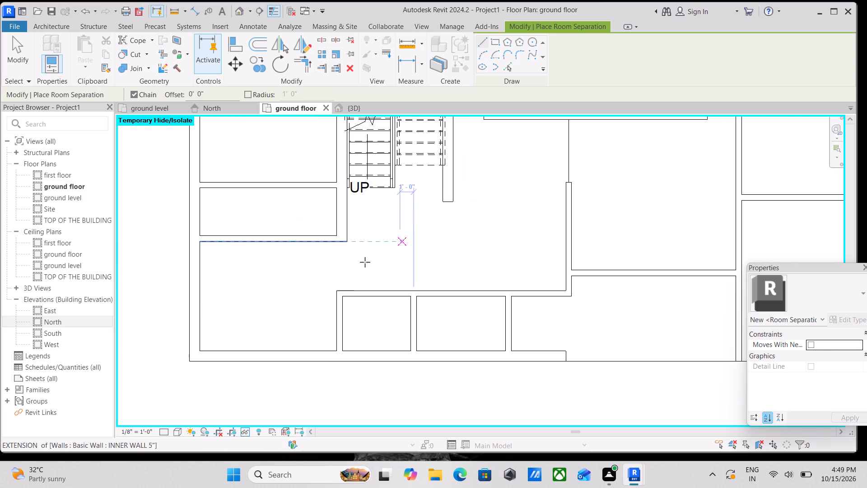
{"action": "scroll", "coordinate": [350, 287], "scroll_direction": "up", "scroll_amount": 5}
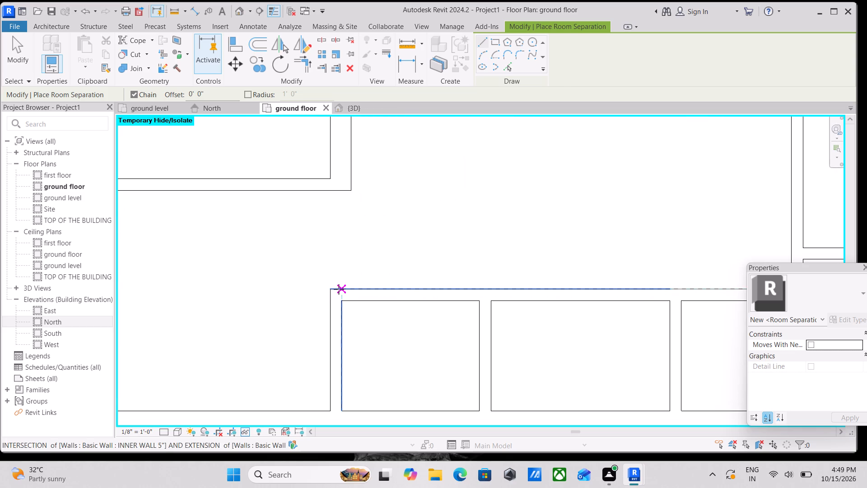
{"action": "left_click", "coordinate": [339, 289]}
{"action": "middle_click_drag", "start_coordinate": [343, 206], "coordinate": [336, 242]}
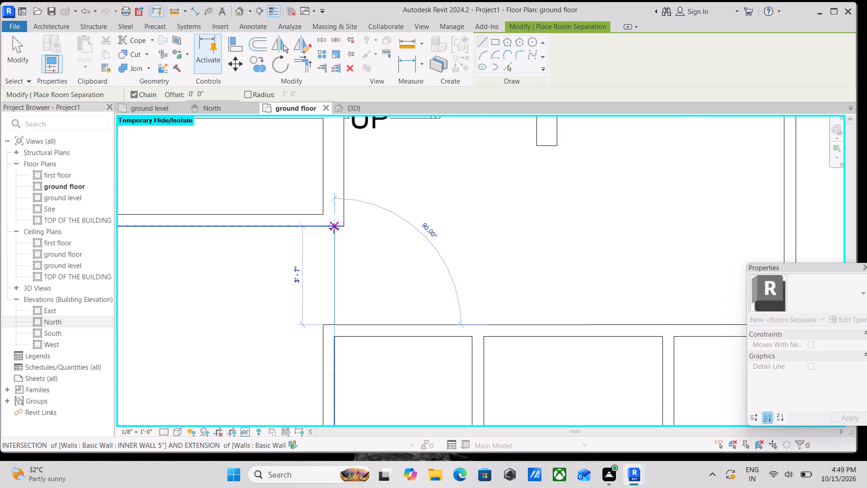
{"action": "left_click", "coordinate": [334, 228]}
{"action": "key", "text": "Escape"}
Draw a room separation line across the outer open front of the open-space recess beside the stair, between its two side walls.
{"action": "scroll", "coordinate": [334, 228], "scroll_direction": "down", "scroll_amount": 8}
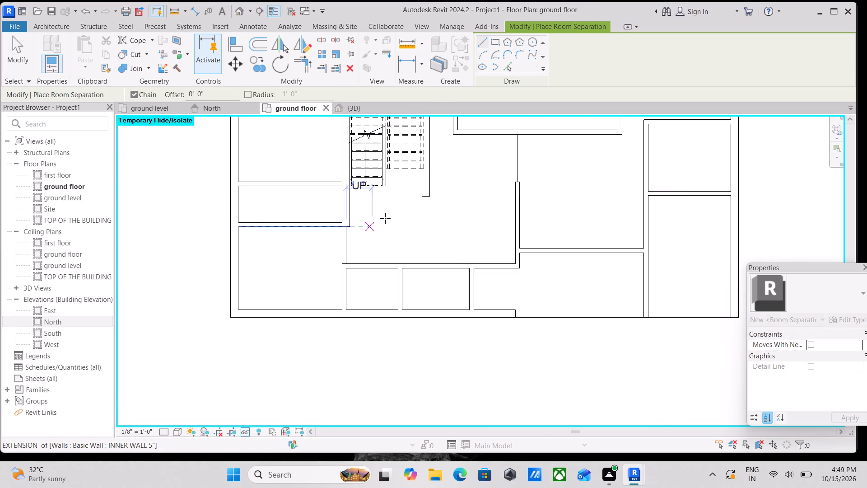
{"action": "scroll", "coordinate": [385, 218], "scroll_direction": "down", "scroll_amount": 2}
{"action": "middle_click_drag", "start_coordinate": [385, 218], "coordinate": [364, 273]}
{"action": "middle_click_drag", "start_coordinate": [443, 195], "coordinate": [346, 258]}
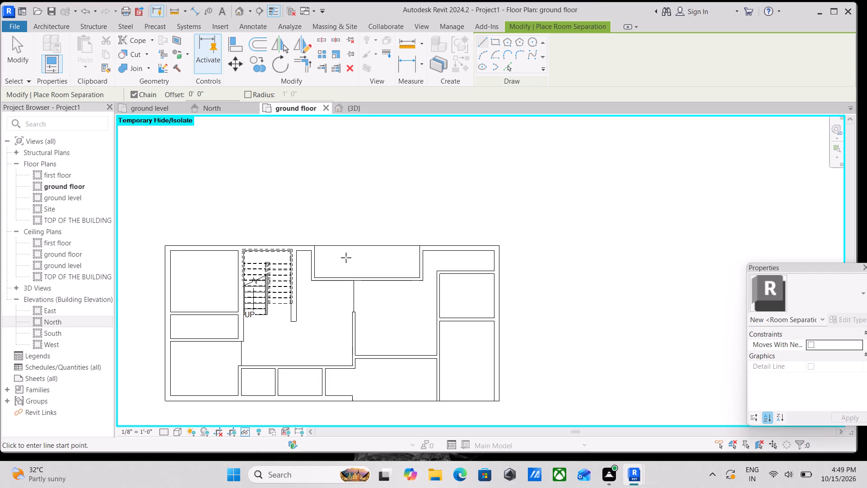
{"action": "scroll", "coordinate": [312, 257], "scroll_direction": "up", "scroll_amount": 4}
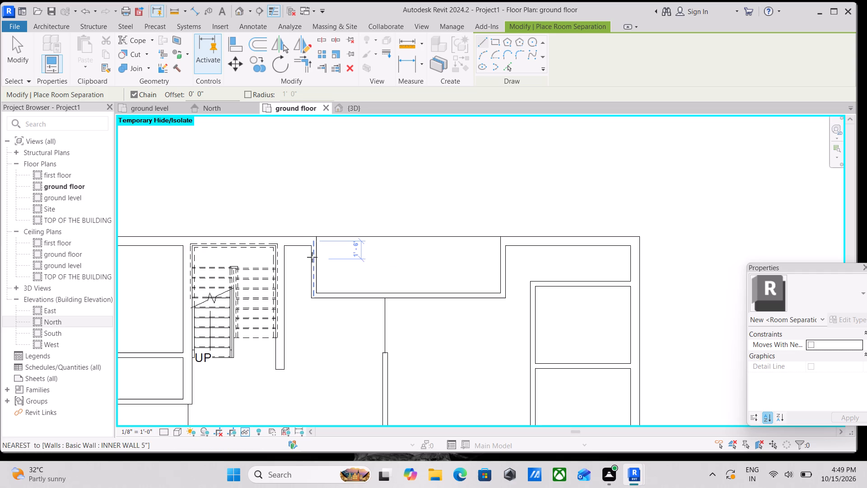
{"action": "left_click", "coordinate": [317, 234]}
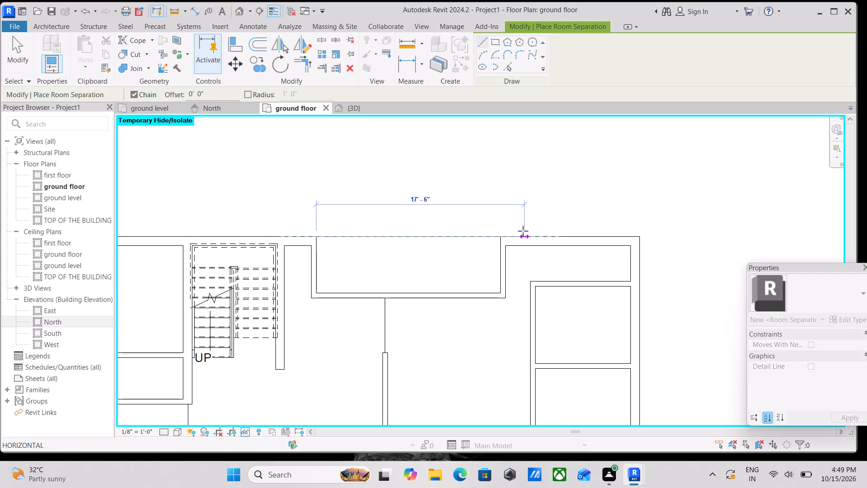
{"action": "left_click", "coordinate": [499, 239]}
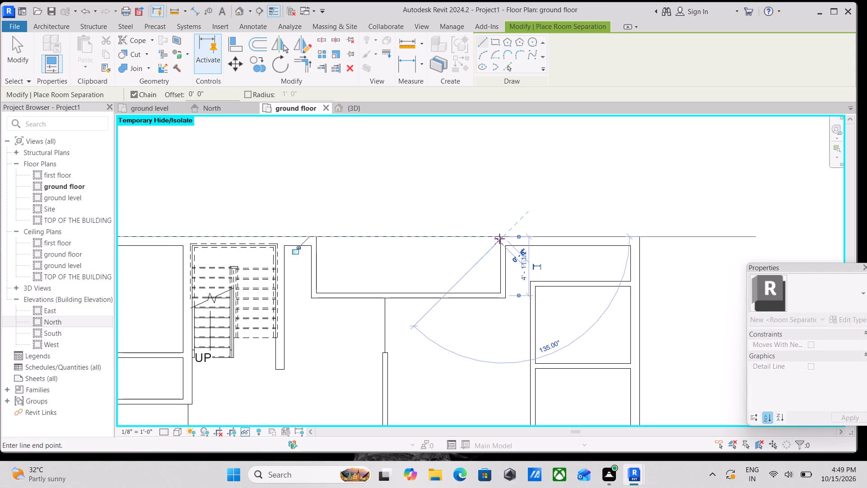
{"action": "key", "text": "Escape"}
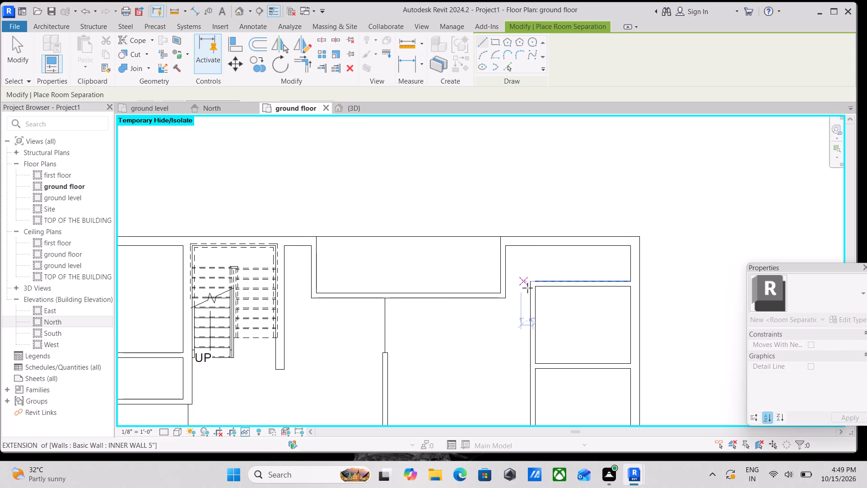
Draw a room separation line about 2' 1" long from the open-space recess's inner corner to the facing face of the adjacent room's inner wall.
{"action": "scroll", "coordinate": [513, 292], "scroll_direction": "up", "scroll_amount": 2}
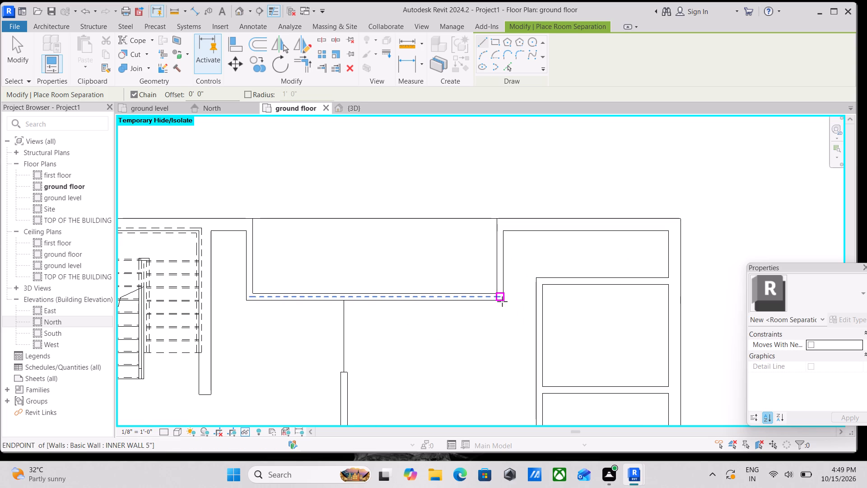
{"action": "left_click", "coordinate": [504, 302]}
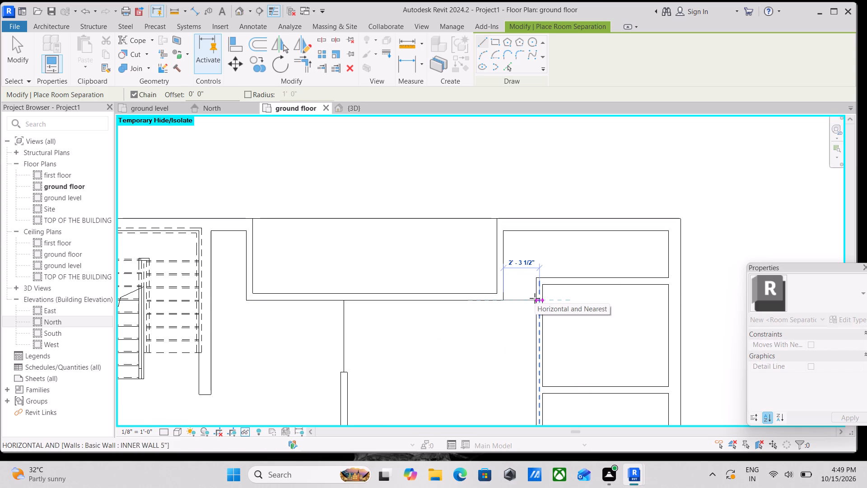
{"action": "scroll", "coordinate": [535, 298], "scroll_direction": "up", "scroll_amount": 4}
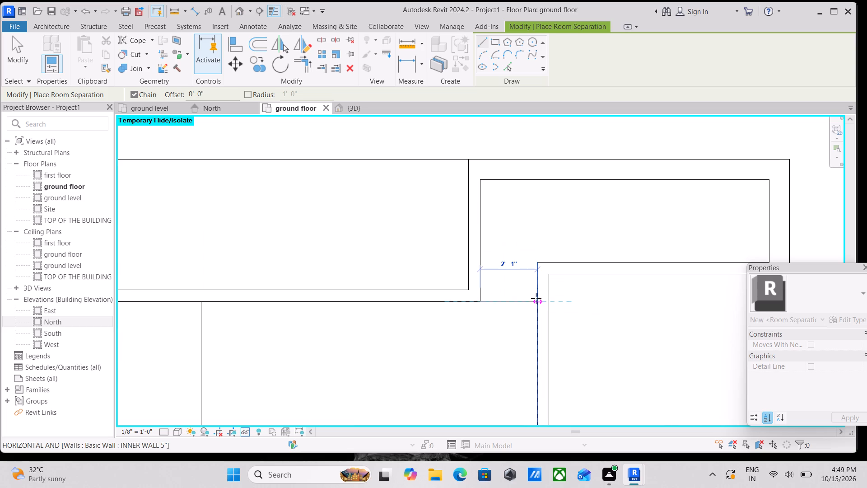
{"action": "left_click", "coordinate": [538, 298]}
{"action": "key", "text": "Escape"}
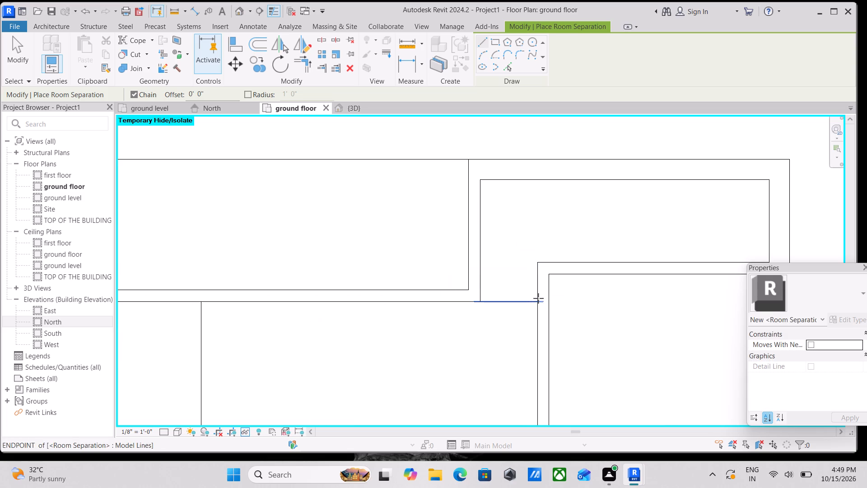
Place rooms automatically in all enclosed ground-floor spaces, with tags on placement.
{"action": "scroll", "coordinate": [531, 298], "scroll_direction": "down", "scroll_amount": 4}
{"action": "middle_click_drag", "start_coordinate": [528, 296], "coordinate": [481, 162]}
{"action": "scroll", "coordinate": [494, 295], "scroll_direction": "down", "scroll_amount": 2}
{"action": "middle_click_drag", "start_coordinate": [492, 294], "coordinate": [488, 290]}
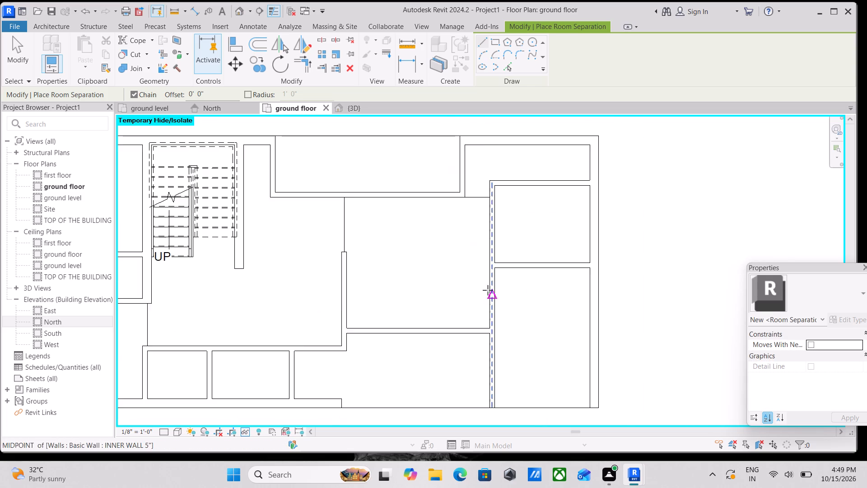
{"action": "middle_click_drag", "start_coordinate": [488, 290], "coordinate": [458, 164]}
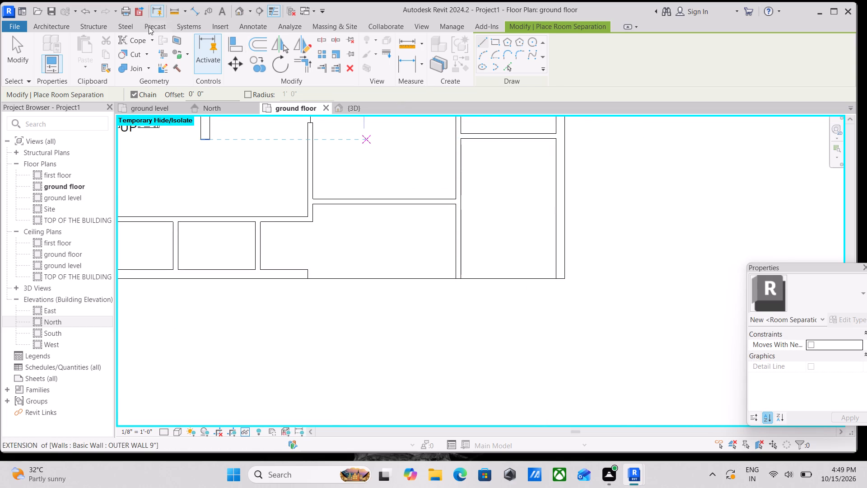
{"action": "left_click", "coordinate": [50, 28]}
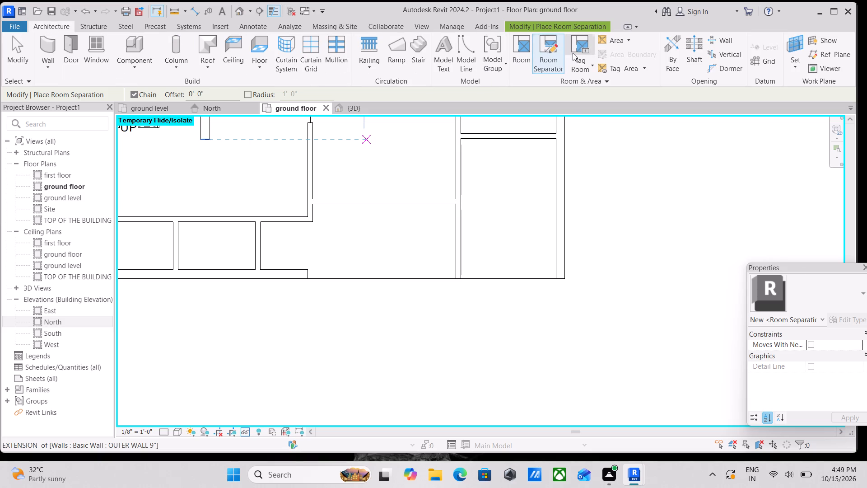
{"action": "left_click", "coordinate": [524, 51]}
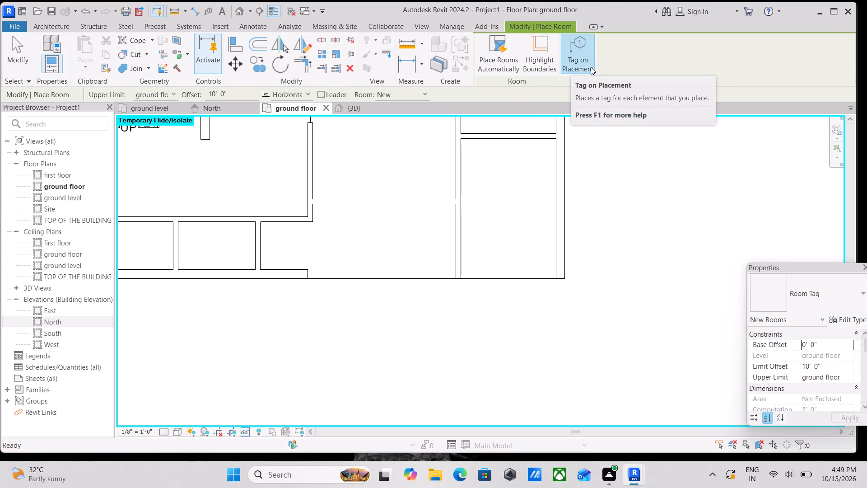
{"action": "left_click", "coordinate": [504, 52]}
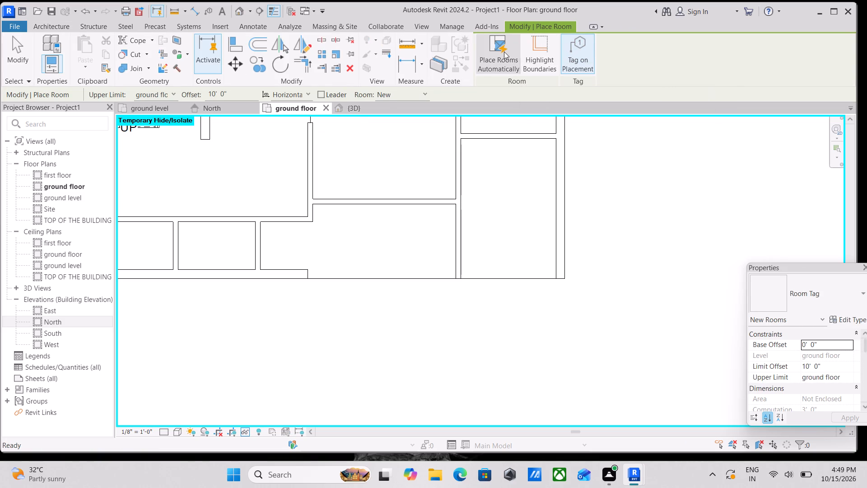
{"action": "scroll", "coordinate": [382, 189], "scroll_direction": "down", "scroll_amount": 2}
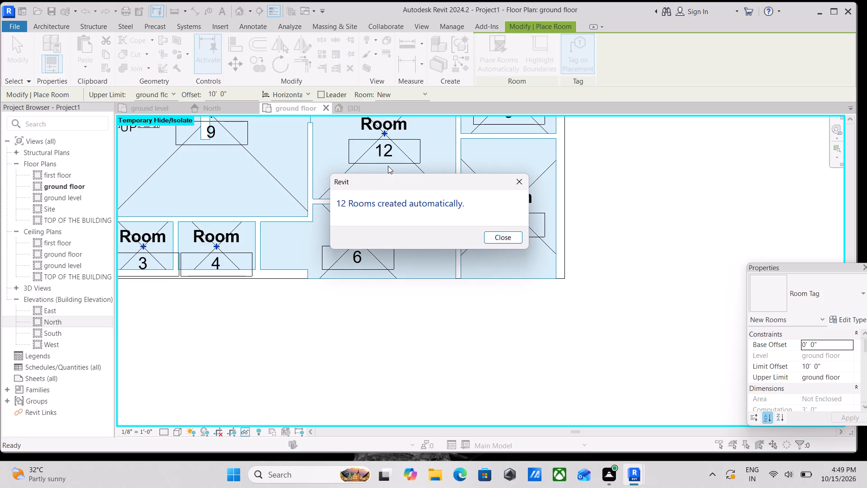
{"action": "left_click", "coordinate": [508, 239]}
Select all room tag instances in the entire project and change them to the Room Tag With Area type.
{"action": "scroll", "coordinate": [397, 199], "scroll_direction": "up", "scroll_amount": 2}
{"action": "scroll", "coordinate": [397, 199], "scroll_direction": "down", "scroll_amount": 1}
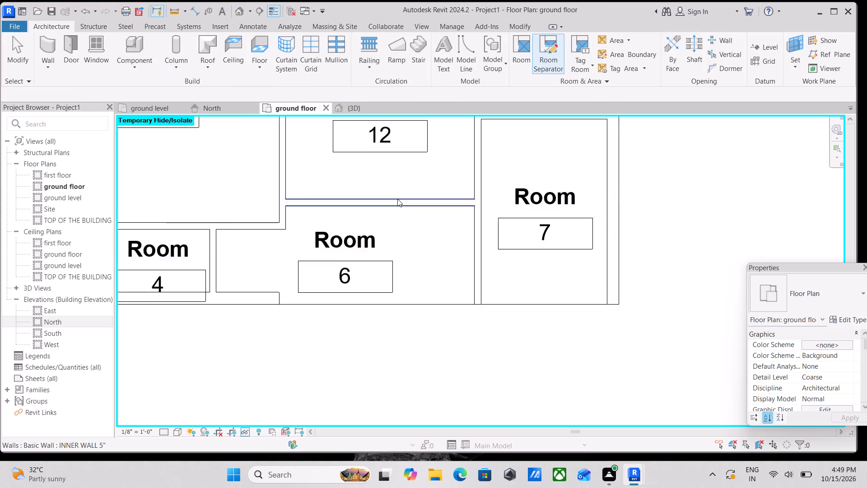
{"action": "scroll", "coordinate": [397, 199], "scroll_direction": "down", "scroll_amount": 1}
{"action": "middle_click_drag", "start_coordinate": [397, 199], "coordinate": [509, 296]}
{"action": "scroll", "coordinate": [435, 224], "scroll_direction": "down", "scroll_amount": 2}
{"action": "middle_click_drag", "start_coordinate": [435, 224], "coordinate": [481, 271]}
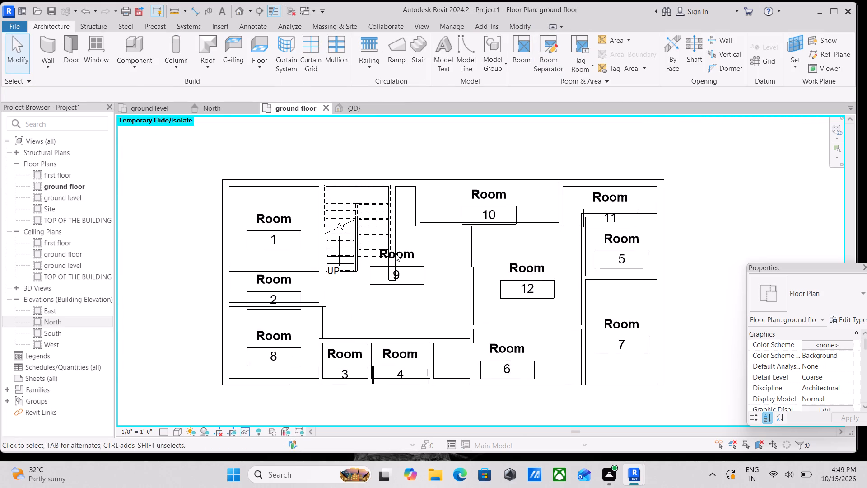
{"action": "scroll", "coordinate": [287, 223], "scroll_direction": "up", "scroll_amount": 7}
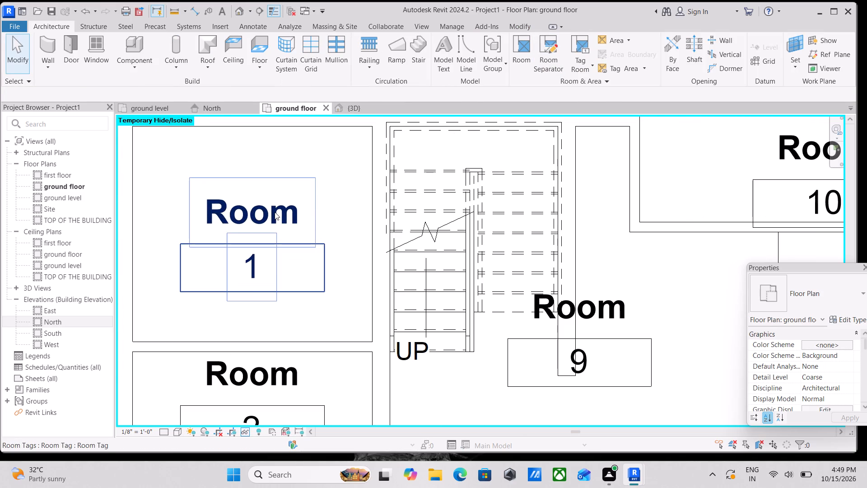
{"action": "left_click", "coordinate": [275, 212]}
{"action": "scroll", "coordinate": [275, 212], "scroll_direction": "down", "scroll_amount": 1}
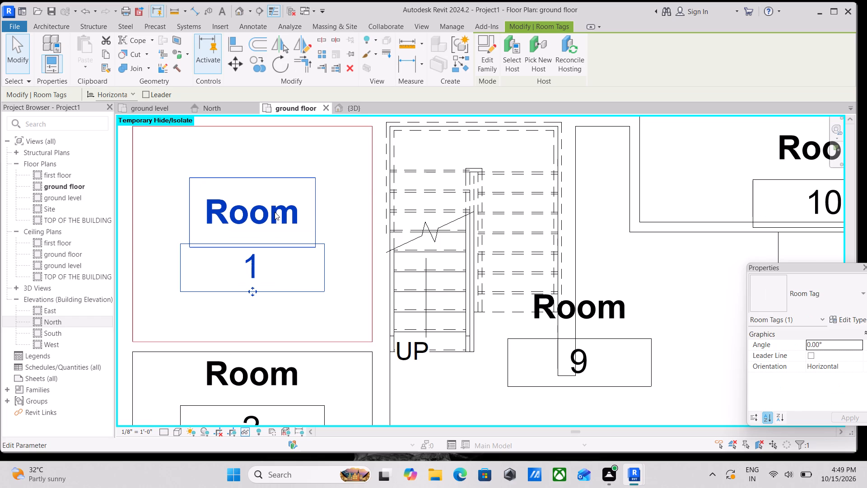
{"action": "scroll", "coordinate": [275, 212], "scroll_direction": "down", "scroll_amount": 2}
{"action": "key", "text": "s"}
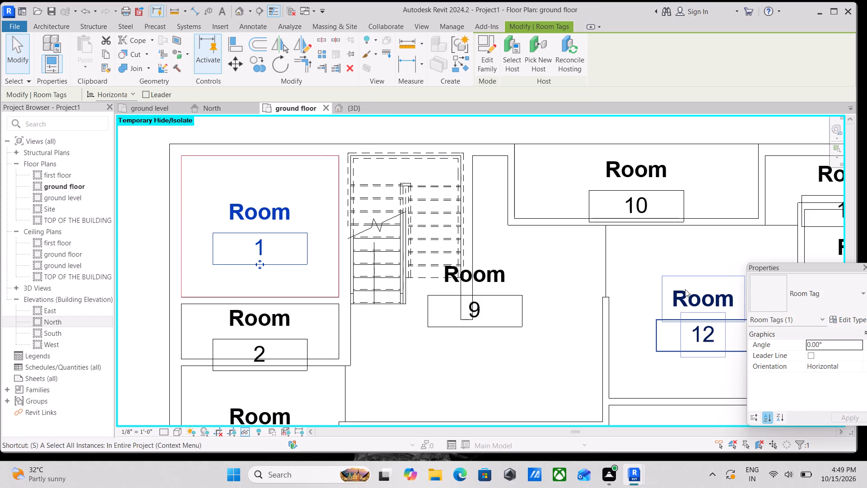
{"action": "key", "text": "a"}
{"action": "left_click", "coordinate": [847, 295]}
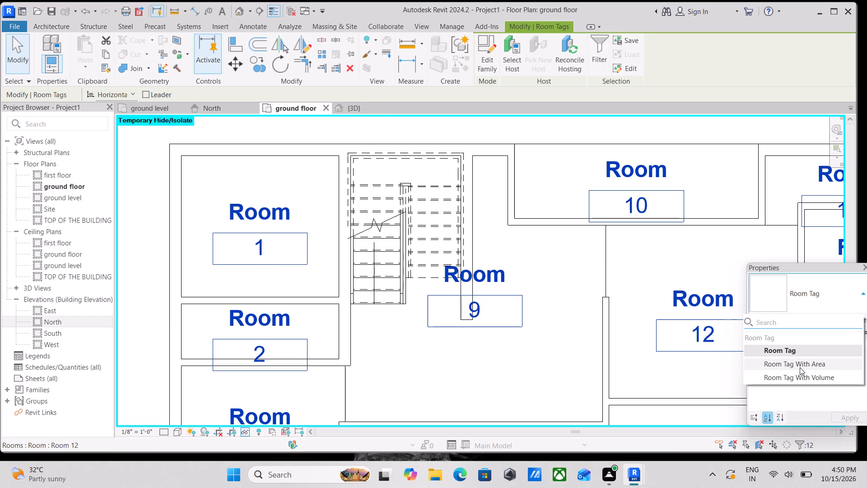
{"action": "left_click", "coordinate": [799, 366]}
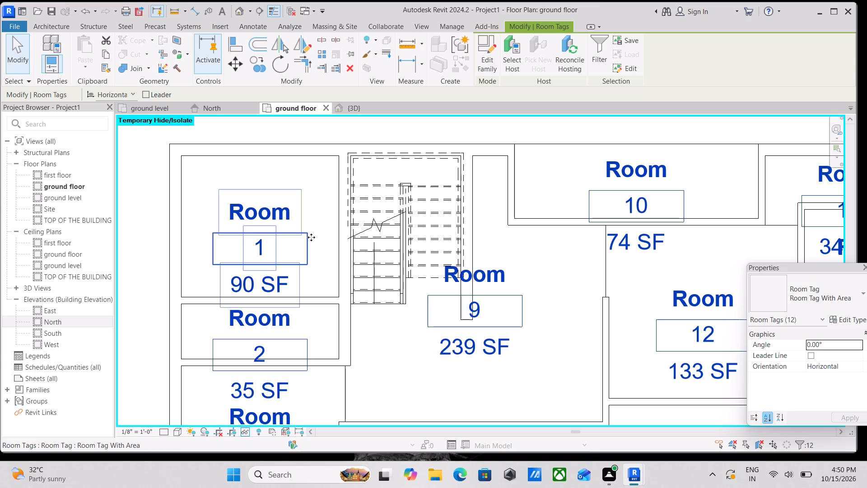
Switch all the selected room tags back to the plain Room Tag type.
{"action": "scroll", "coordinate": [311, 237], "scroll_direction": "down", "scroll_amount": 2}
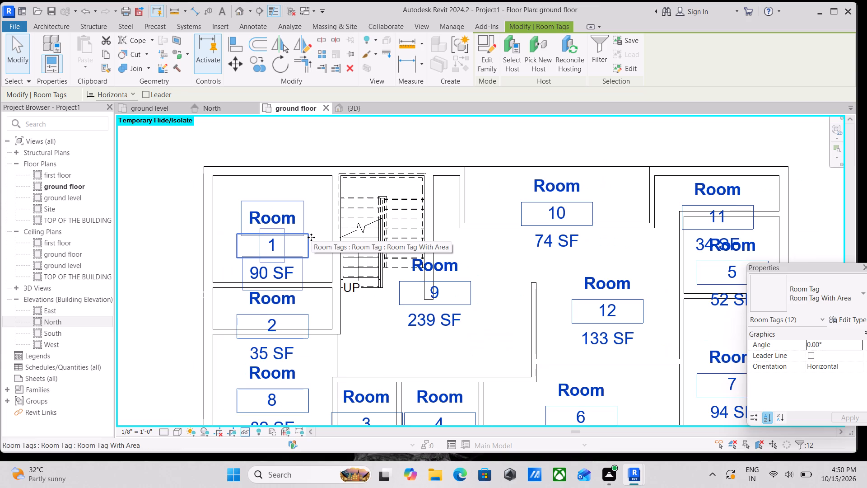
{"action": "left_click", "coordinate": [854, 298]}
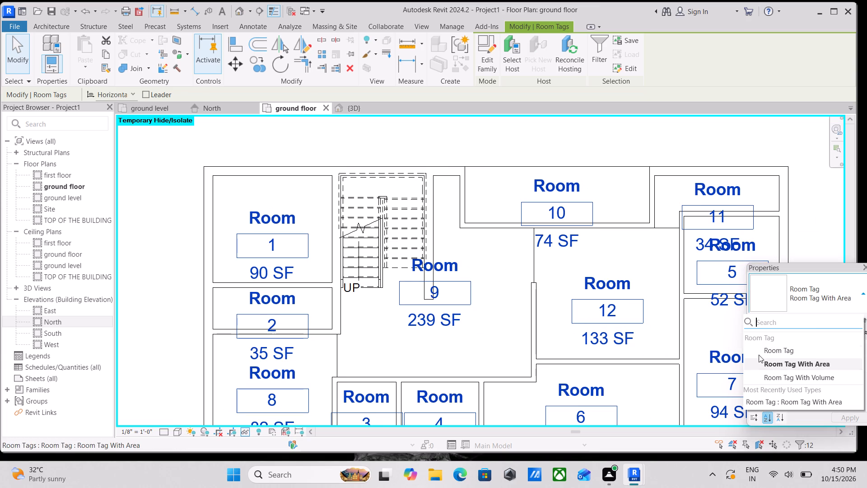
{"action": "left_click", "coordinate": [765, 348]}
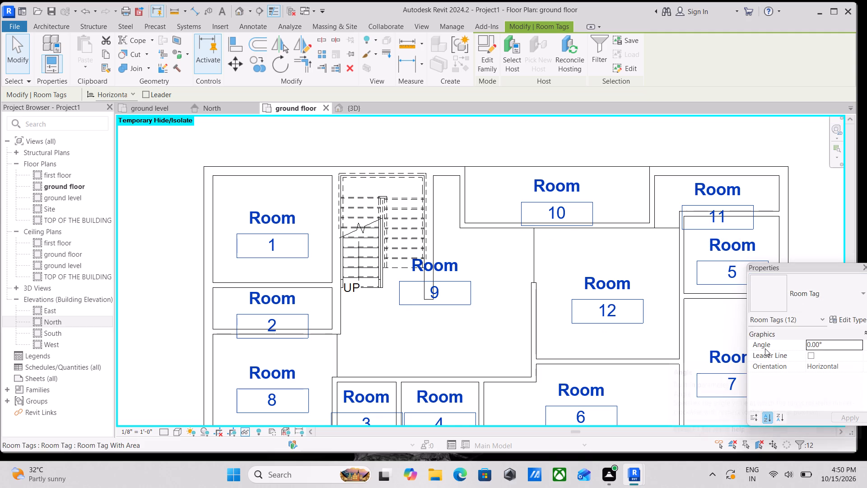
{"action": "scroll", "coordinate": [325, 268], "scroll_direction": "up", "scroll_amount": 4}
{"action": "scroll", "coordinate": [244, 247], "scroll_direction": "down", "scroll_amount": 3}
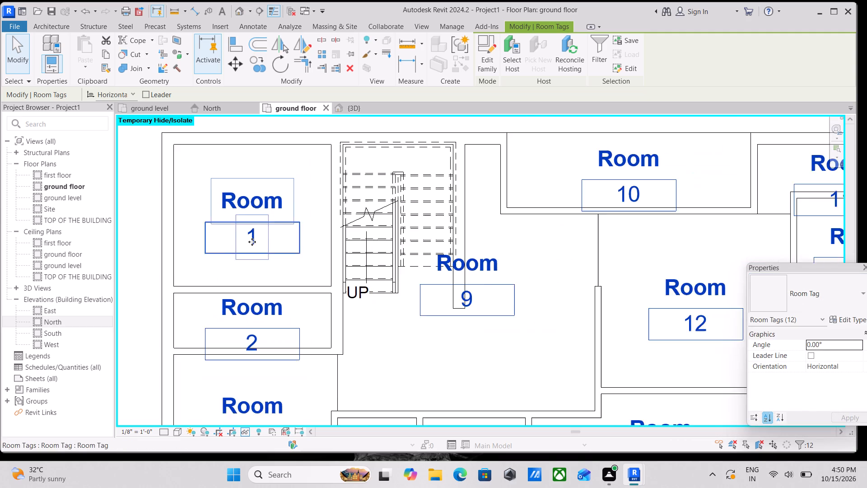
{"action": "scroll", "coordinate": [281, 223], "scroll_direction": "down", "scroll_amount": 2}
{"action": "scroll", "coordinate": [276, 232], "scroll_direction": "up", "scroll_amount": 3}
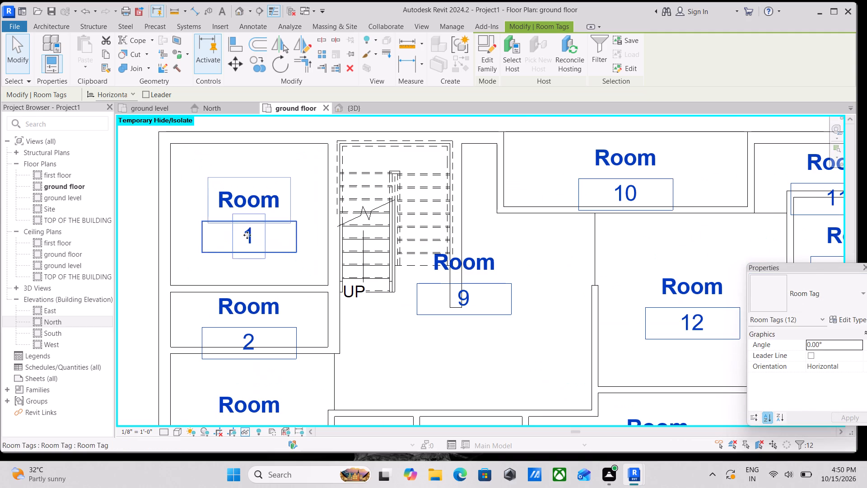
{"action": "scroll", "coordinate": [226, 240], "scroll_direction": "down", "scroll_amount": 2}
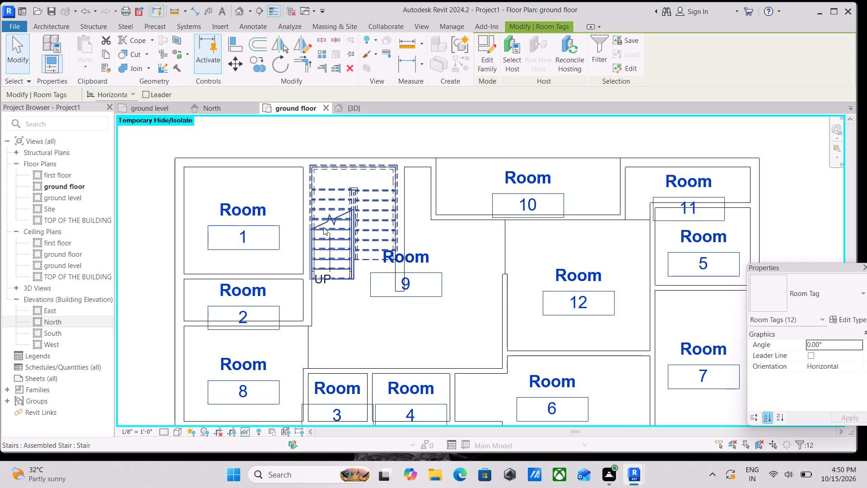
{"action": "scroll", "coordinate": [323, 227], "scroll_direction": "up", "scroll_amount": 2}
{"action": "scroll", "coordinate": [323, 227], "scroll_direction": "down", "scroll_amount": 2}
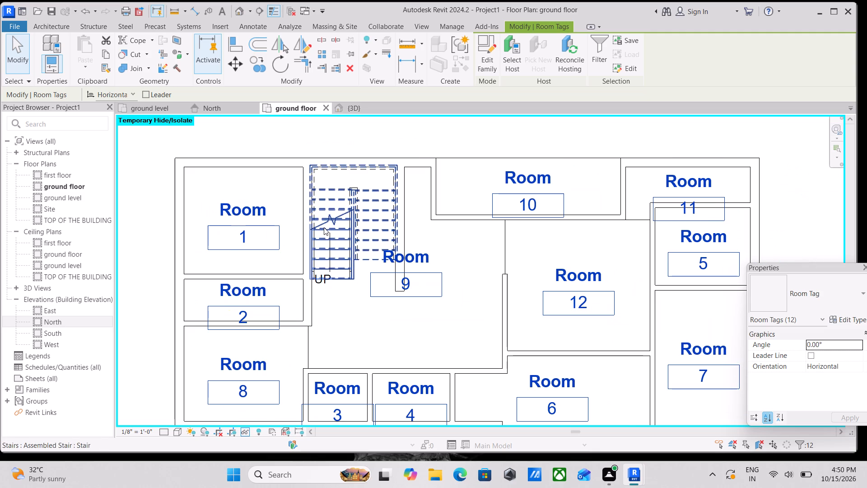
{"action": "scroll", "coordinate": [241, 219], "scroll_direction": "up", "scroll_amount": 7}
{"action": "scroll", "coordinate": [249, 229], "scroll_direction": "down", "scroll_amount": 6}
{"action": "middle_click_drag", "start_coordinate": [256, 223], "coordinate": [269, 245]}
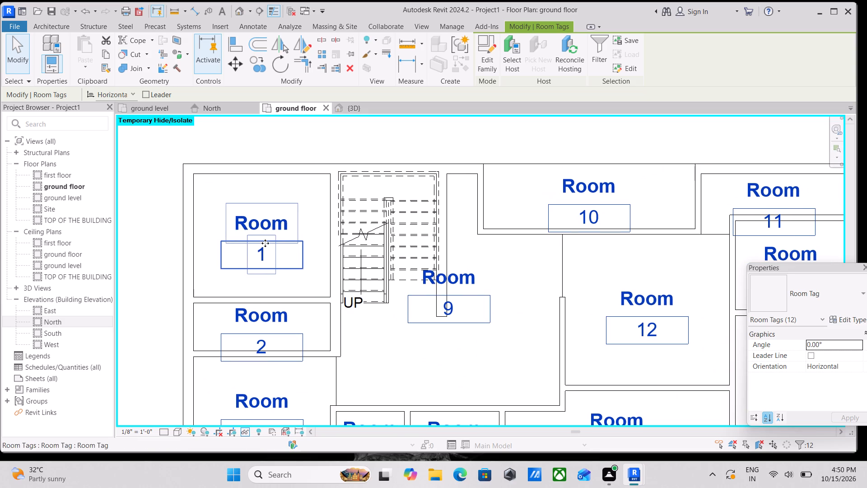
Look through the project's annotation symbol families, including Area Tag, Callout Head and Material Tag, for the available tag types.
{"action": "left_click", "coordinate": [253, 23]}
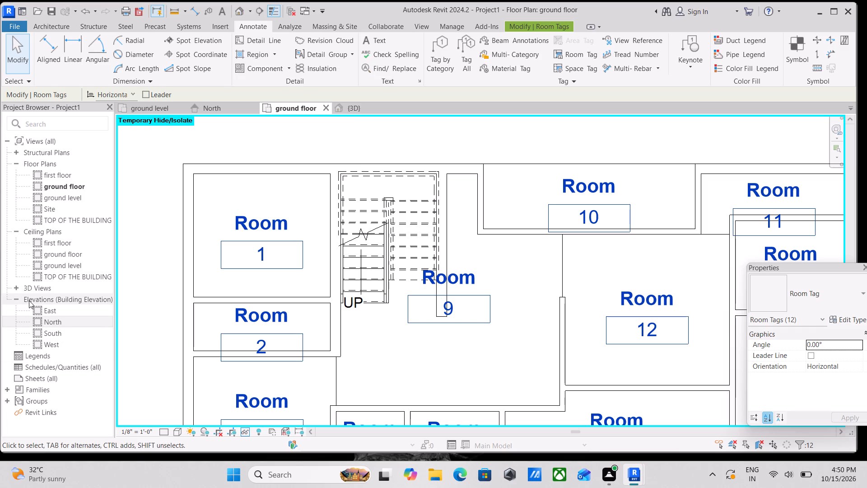
{"action": "scroll", "coordinate": [29, 300], "scroll_direction": "down", "scroll_amount": 2}
{"action": "left_click", "coordinate": [6, 391]}
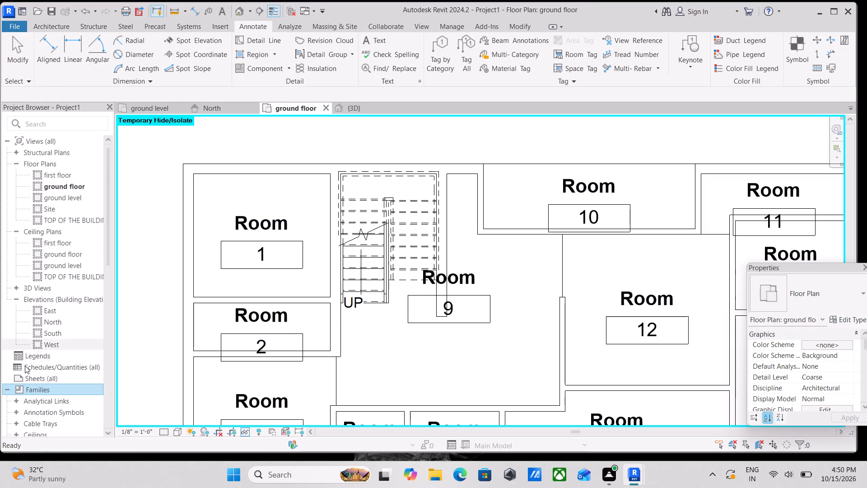
{"action": "scroll", "coordinate": [28, 403], "scroll_direction": "down", "scroll_amount": 1}
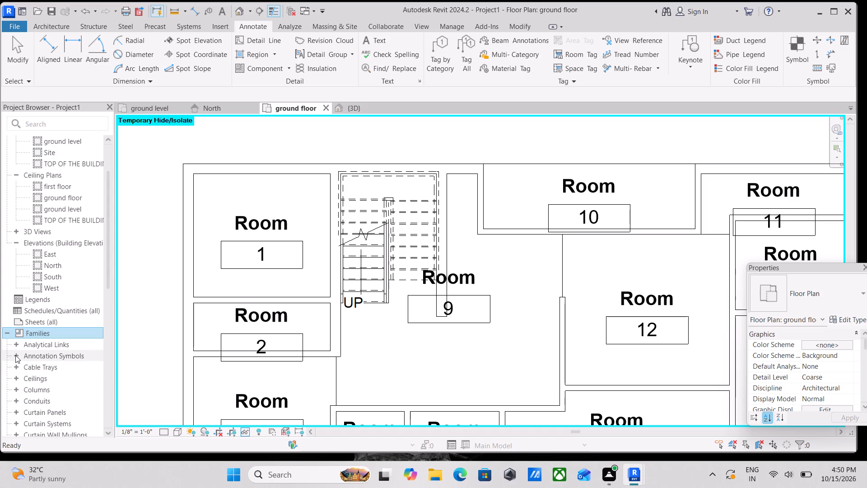
{"action": "left_click", "coordinate": [15, 355]}
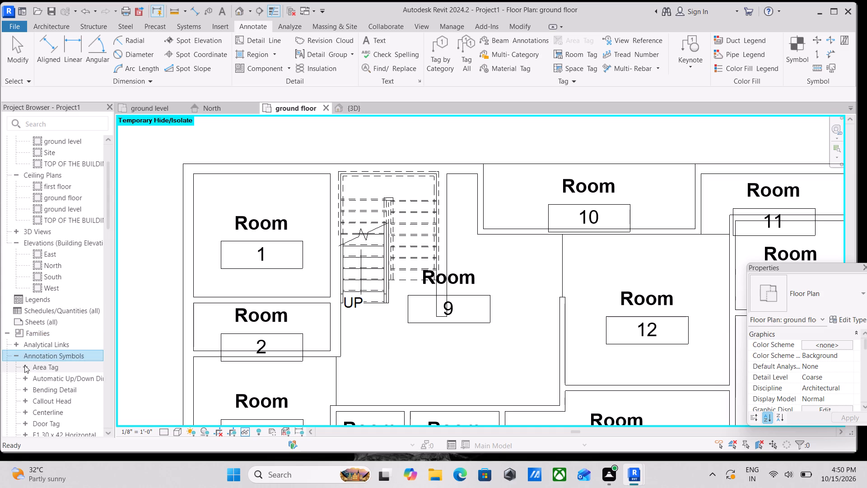
{"action": "left_click", "coordinate": [24, 365]}
{"action": "left_click", "coordinate": [36, 378]}
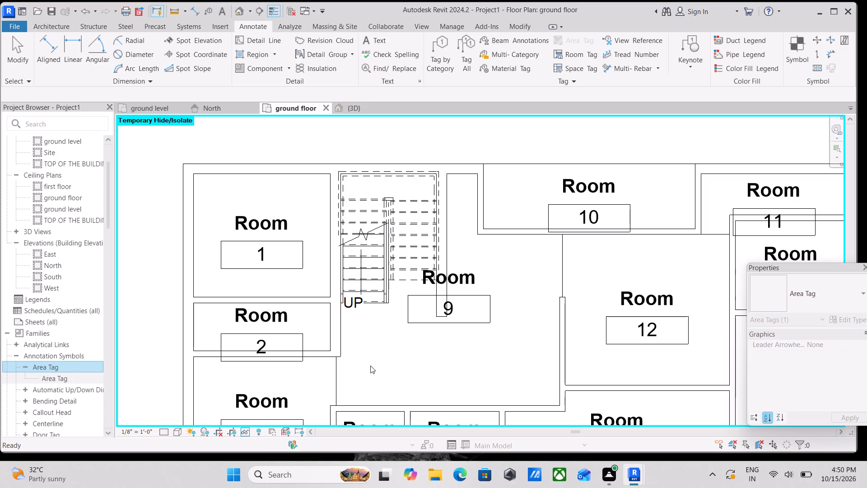
{"action": "scroll", "coordinate": [725, 329], "scroll_direction": "down", "scroll_amount": 1}
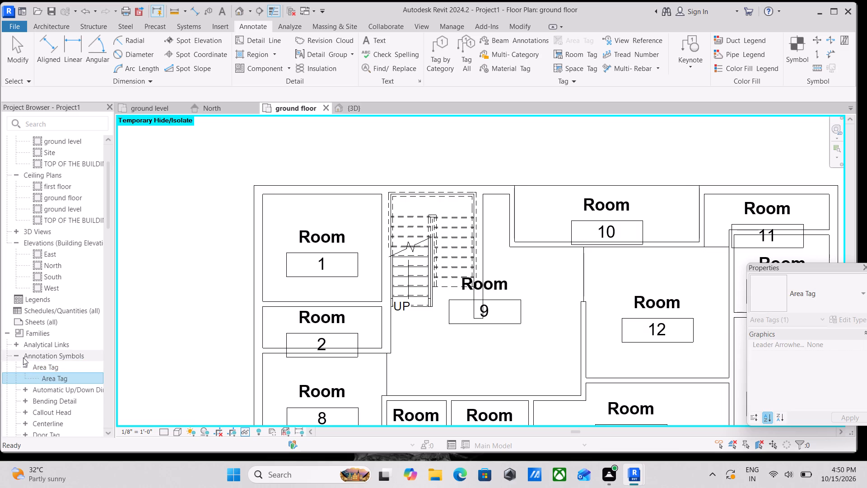
{"action": "scroll", "coordinate": [40, 390], "scroll_direction": "down", "scroll_amount": 2}
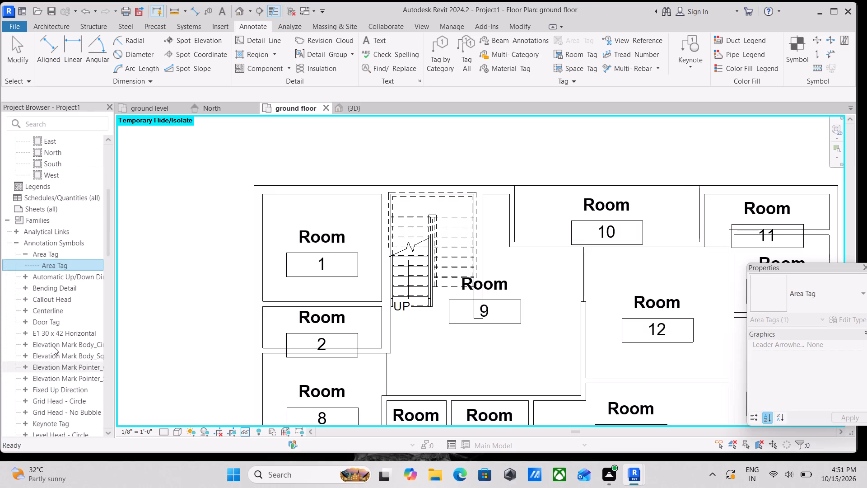
{"action": "left_click", "coordinate": [26, 297]}
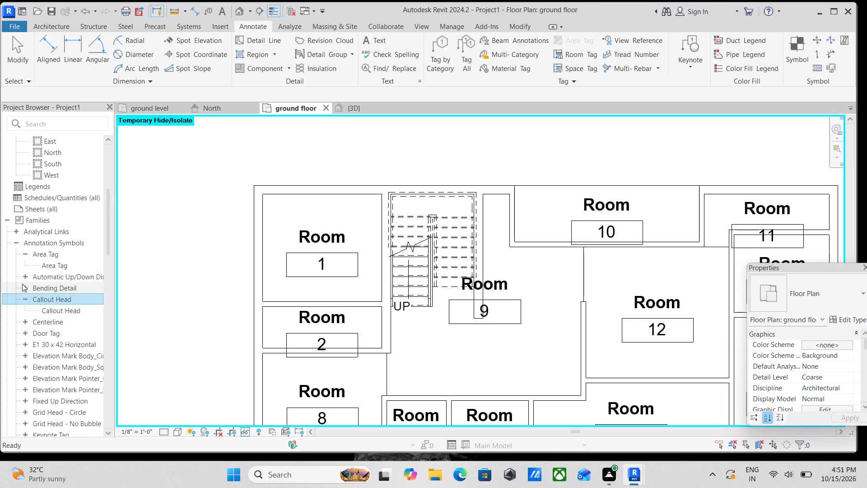
{"action": "scroll", "coordinate": [32, 351], "scroll_direction": "down", "scroll_amount": 2}
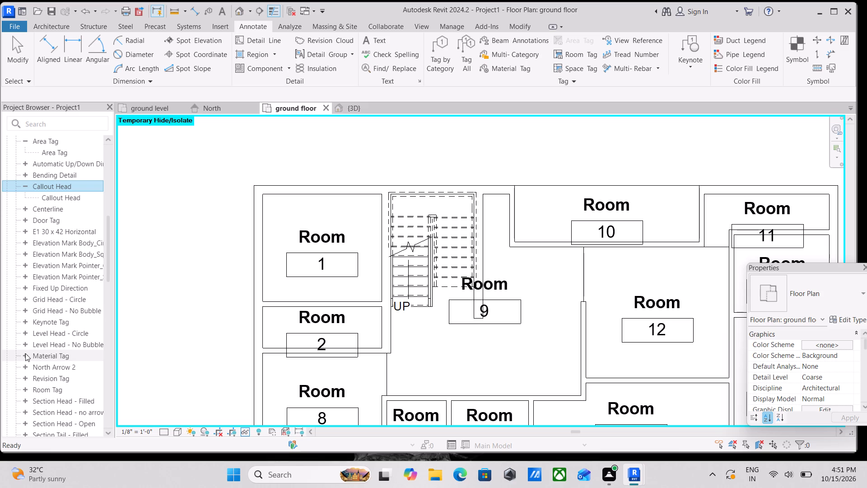
{"action": "left_click", "coordinate": [25, 353]}
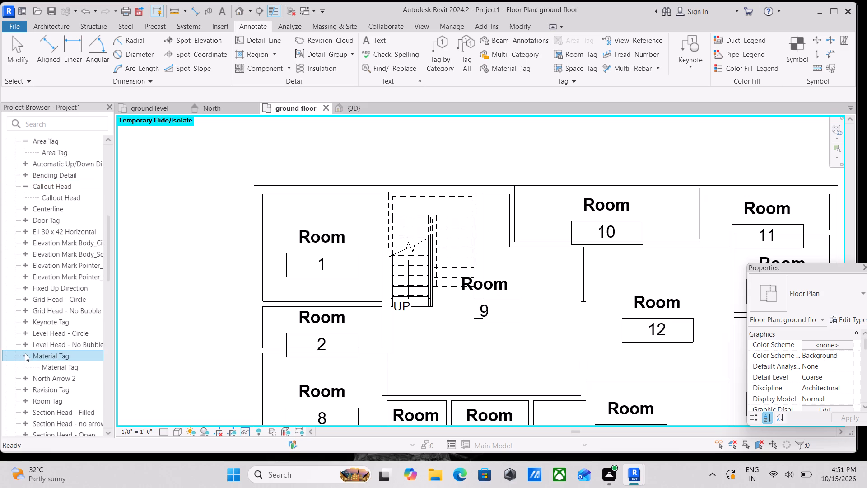
{"action": "left_click", "coordinate": [25, 353]}
{"action": "left_click", "coordinate": [23, 356]}
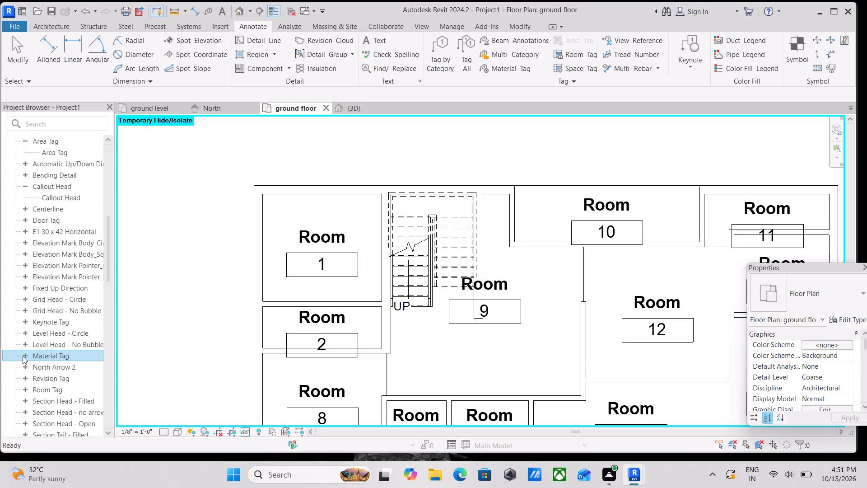
{"action": "left_click", "coordinate": [43, 371]}
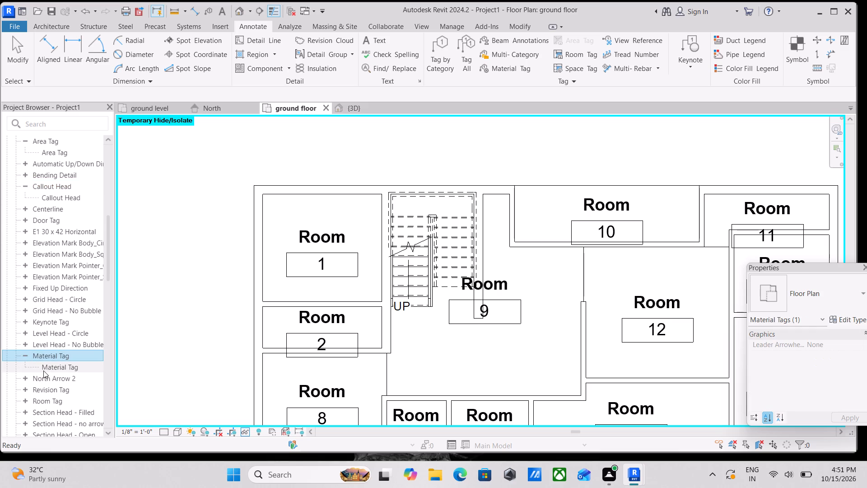
{"action": "left_click", "coordinate": [832, 323]}
{"action": "scroll", "coordinate": [739, 314], "scroll_direction": "up", "scroll_amount": 1}
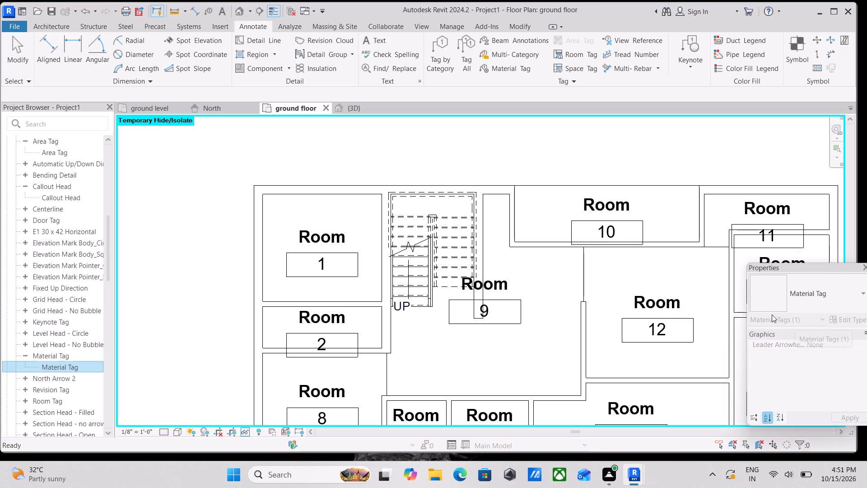
{"action": "scroll", "coordinate": [772, 314], "scroll_direction": "up", "scroll_amount": 1}
{"action": "left_click", "coordinate": [822, 317]}
{"action": "left_click", "coordinate": [825, 318]}
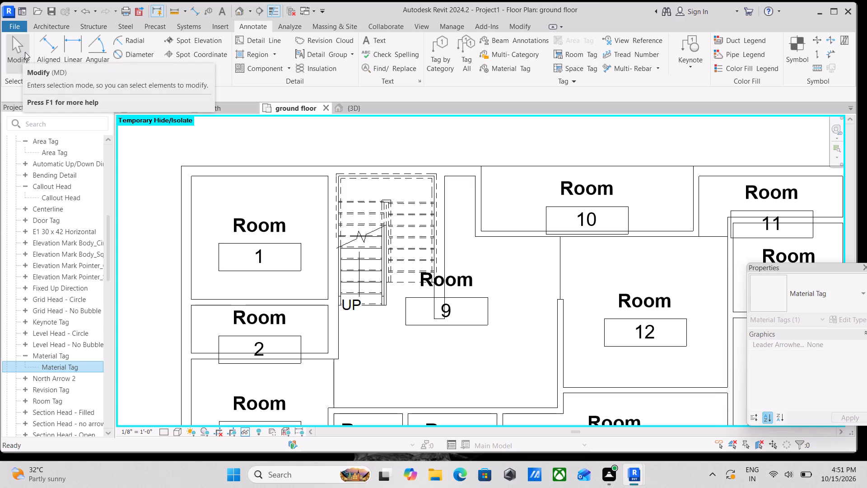
{"action": "left_click", "coordinate": [54, 27]}
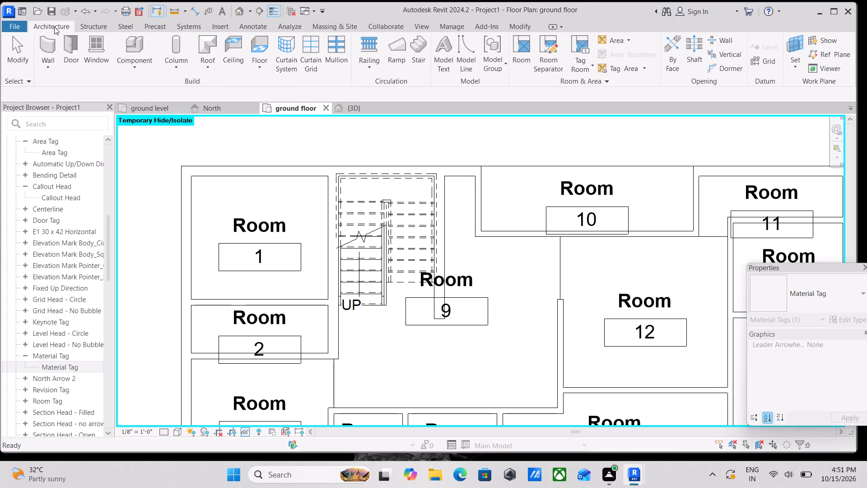
{"action": "scroll", "coordinate": [43, 362], "scroll_direction": "up", "scroll_amount": 11}
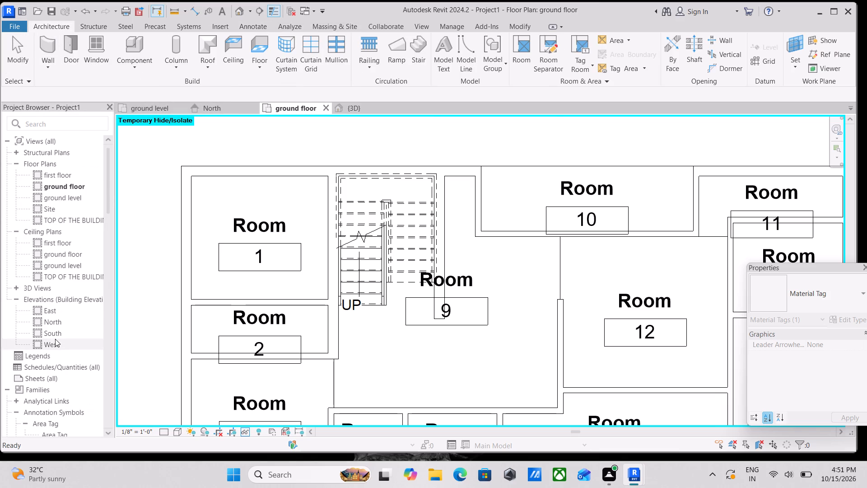
{"action": "scroll", "coordinate": [301, 270], "scroll_direction": "up", "scroll_amount": 1}
{"action": "key", "text": "Escape"}
Rename room 1, beside the staircase, as BED ROOM through its room tag.
{"action": "scroll", "coordinate": [251, 220], "scroll_direction": "up", "scroll_amount": 2}
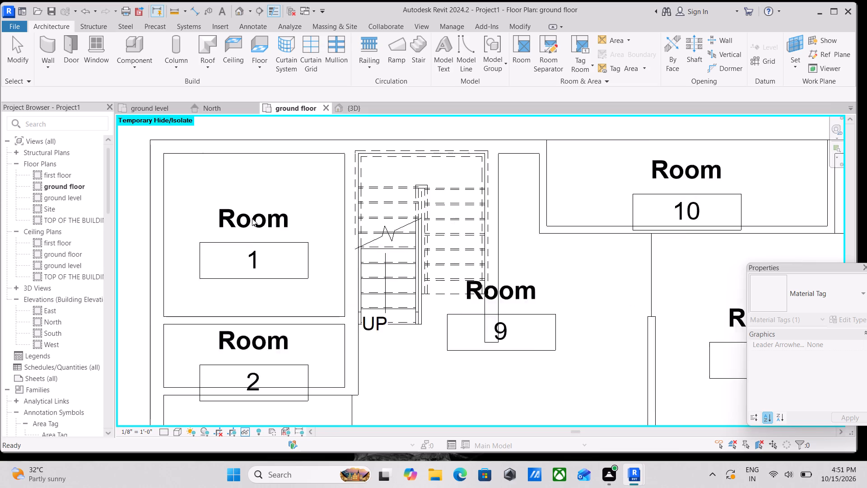
{"action": "scroll", "coordinate": [256, 216], "scroll_direction": "down", "scroll_amount": 3}
{"action": "left_click", "coordinate": [256, 216]}
{"action": "left_click", "coordinate": [256, 216]}
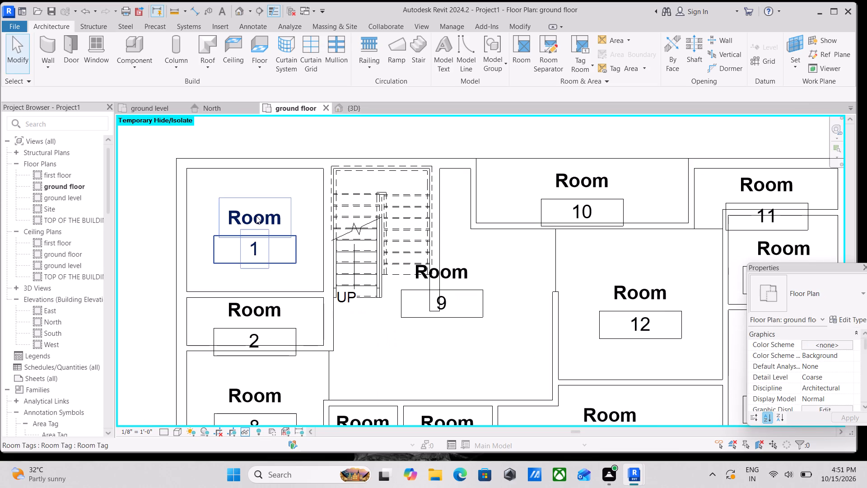
{"action": "scroll", "coordinate": [256, 216], "scroll_direction": "down", "scroll_amount": 3}
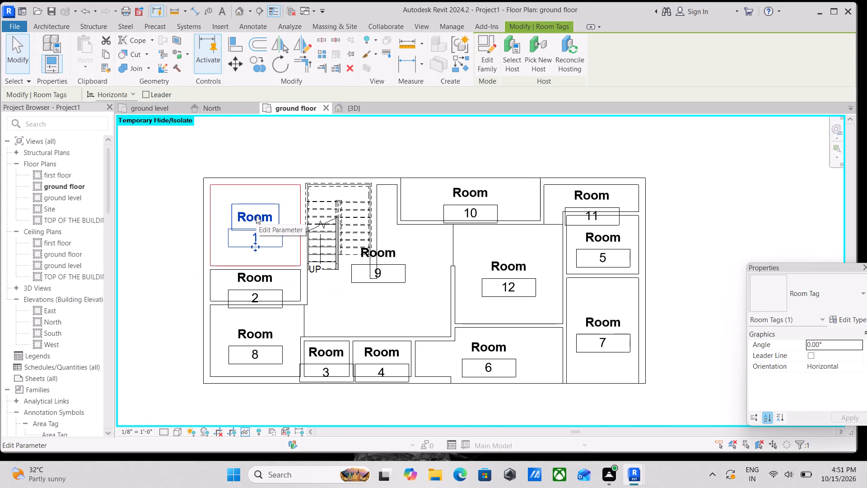
{"action": "double_click", "coordinate": [256, 216]}
{"action": "left_click_drag", "start_coordinate": [256, 216], "coordinate": [181, 223]}
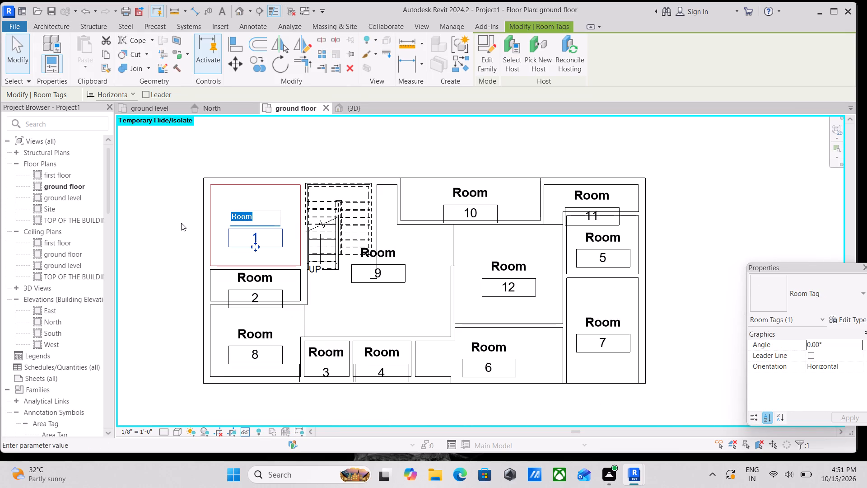
{"action": "type", "text": "BED"}
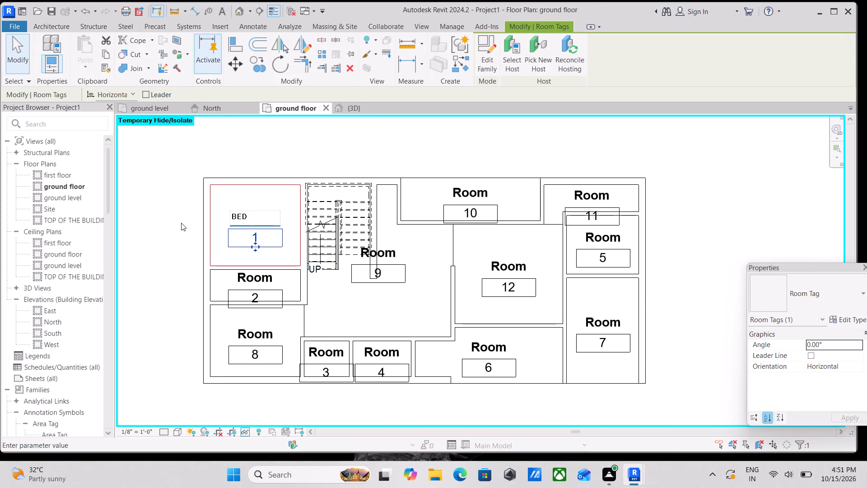
{"action": "key", "text": "space"}
{"action": "type", "text": "ROO"}
{"action": "key", "text": "m"}
{"action": "key", "text": "Return"}
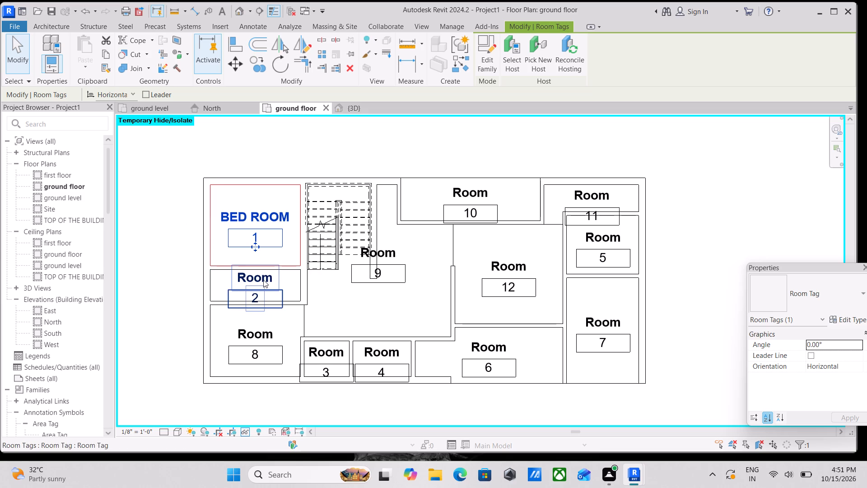
Rename room 2, directly below the first bedroom on the plan, as TOILET.
{"action": "double_click", "coordinate": [263, 280]}
{"action": "key", "text": "BackSpace"}
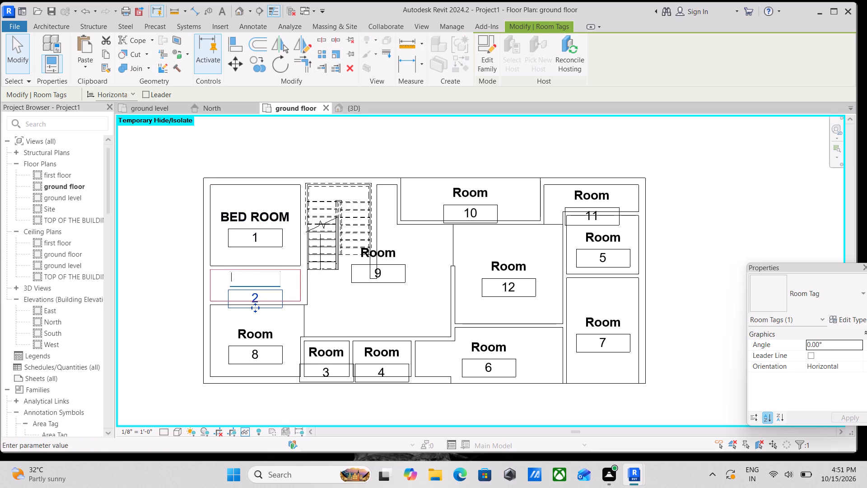
{"action": "type", "text": "TOILET"}
{"action": "key", "text": "Return"}
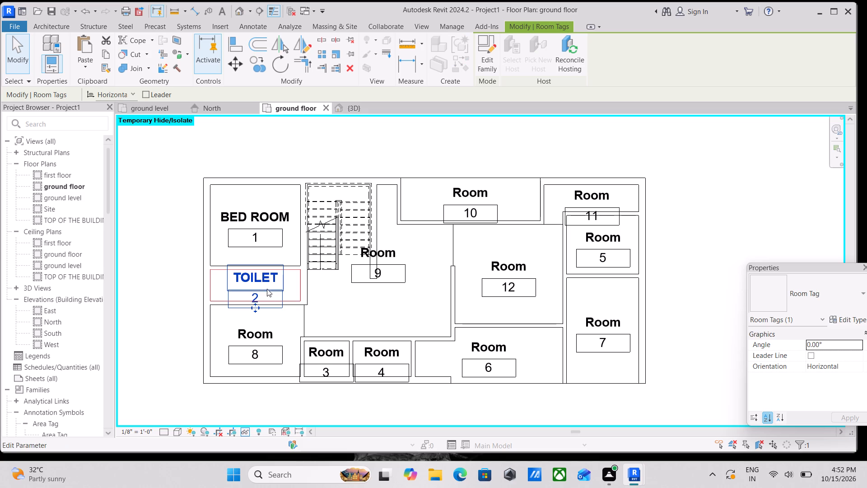
Rename room 8, in the plan's corner below the toilet, as BED ROOM.
{"action": "left_click", "coordinate": [257, 333]}
{"action": "left_click", "coordinate": [257, 333]}
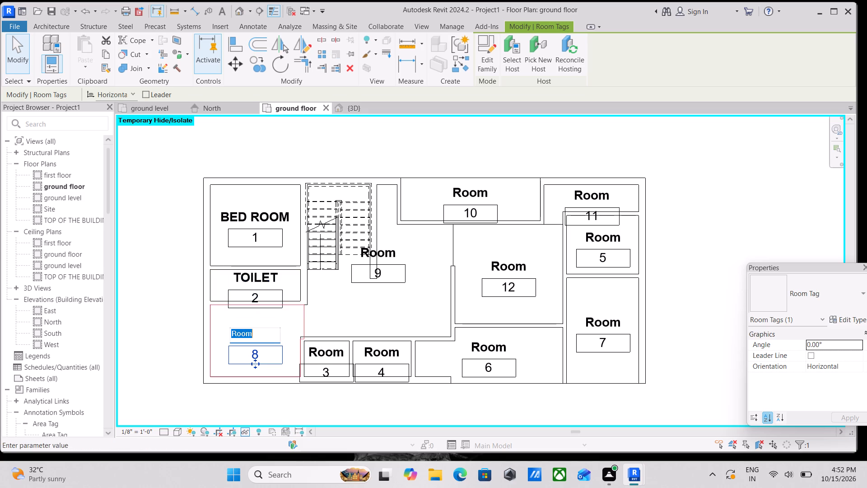
{"action": "type", "text": "BED"}
{"action": "key", "text": "space"}
{"action": "type", "text": "ROOM"}
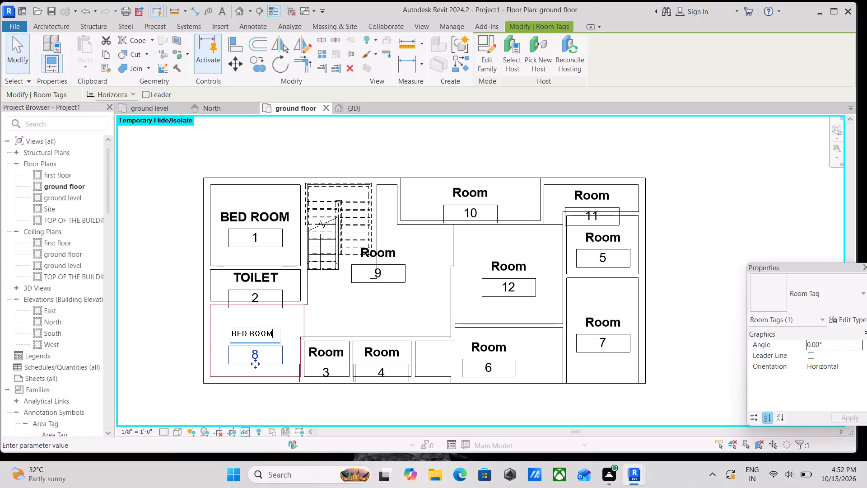
{"action": "key", "text": "Return"}
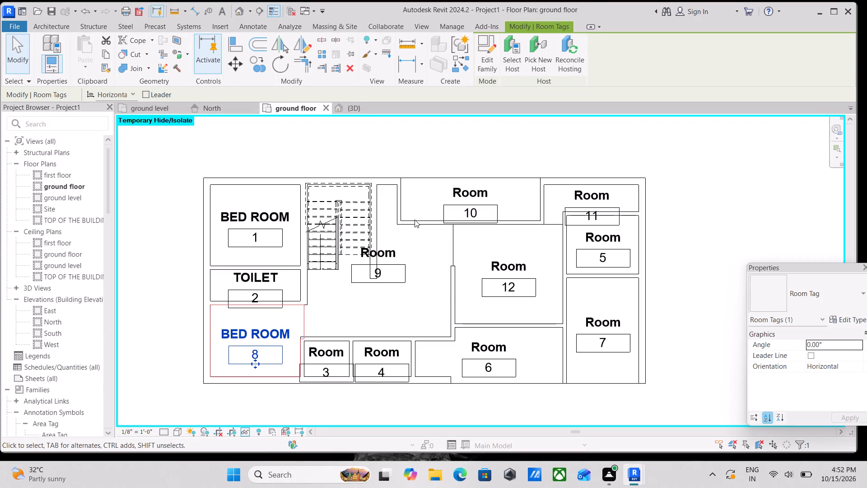
Open the name of room 3, the small room beside the lower bedroom, for editing in its tag.
{"action": "scroll", "coordinate": [494, 186], "scroll_direction": "down", "scroll_amount": 1}
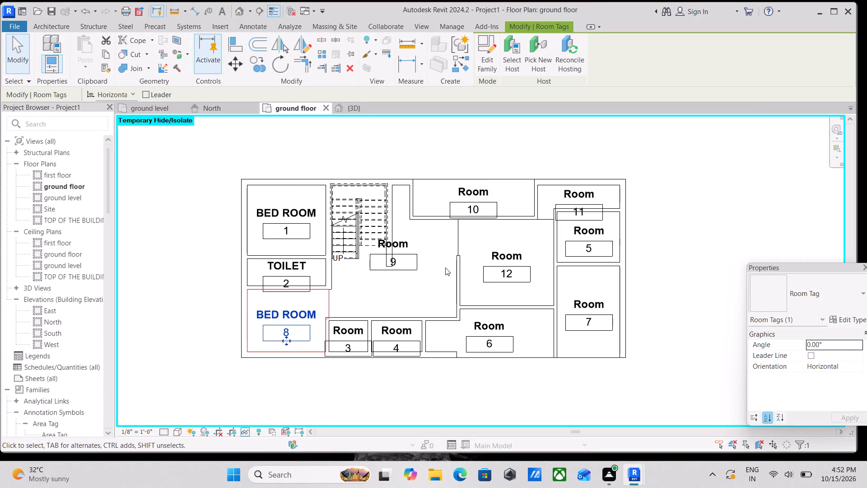
{"action": "middle_click_drag", "start_coordinate": [441, 268], "coordinate": [473, 198]}
{"action": "scroll", "coordinate": [369, 286], "scroll_direction": "up", "scroll_amount": 2}
{"action": "scroll", "coordinate": [388, 242], "scroll_direction": "up", "scroll_amount": 2}
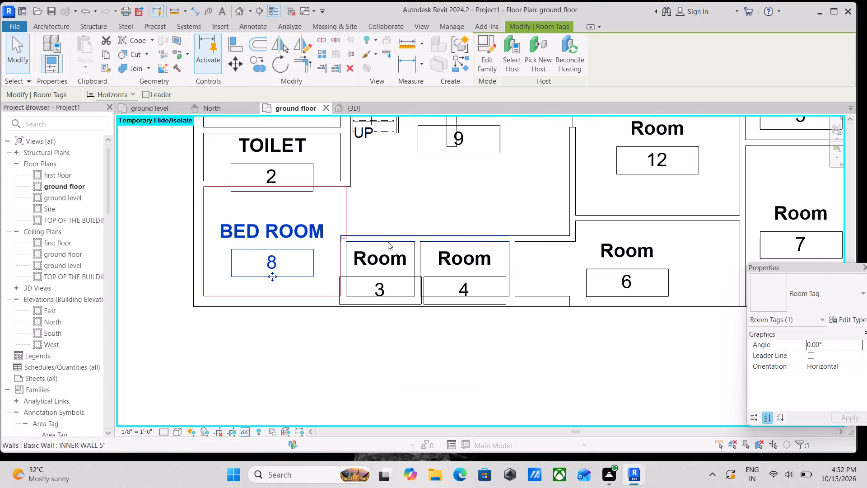
{"action": "double_click", "coordinate": [387, 257]}
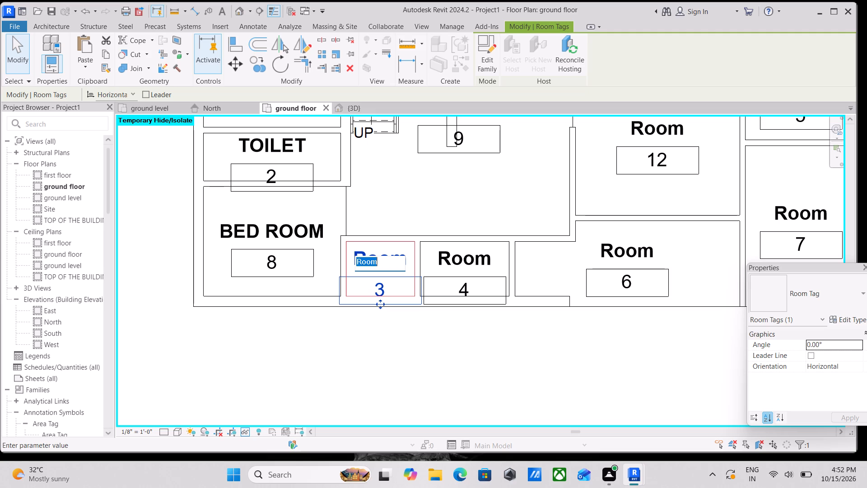
{"action": "scroll", "coordinate": [387, 257], "scroll_direction": "down", "scroll_amount": 3}
{"action": "scroll", "coordinate": [388, 257], "scroll_direction": "up", "scroll_amount": 1}
{"action": "scroll", "coordinate": [388, 257], "scroll_direction": "down", "scroll_amount": 4}
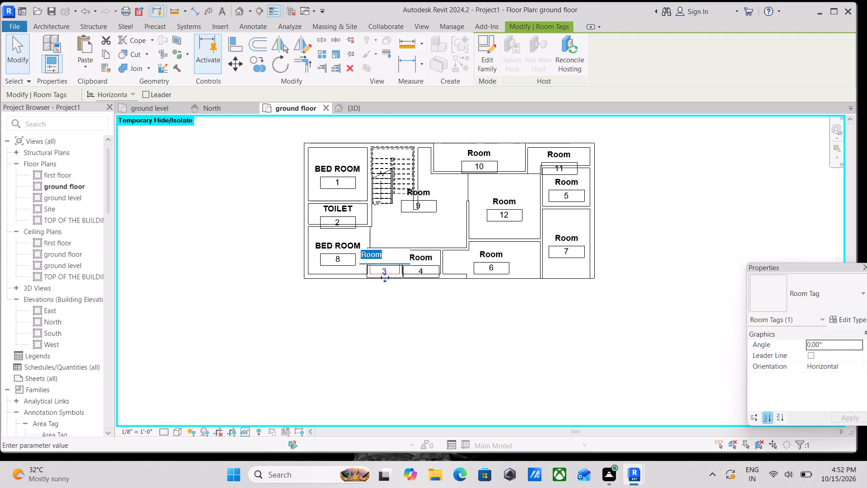
{"action": "scroll", "coordinate": [388, 257], "scroll_direction": "up", "scroll_amount": 3}
{"action": "scroll", "coordinate": [388, 257], "scroll_direction": "down", "scroll_amount": 3}
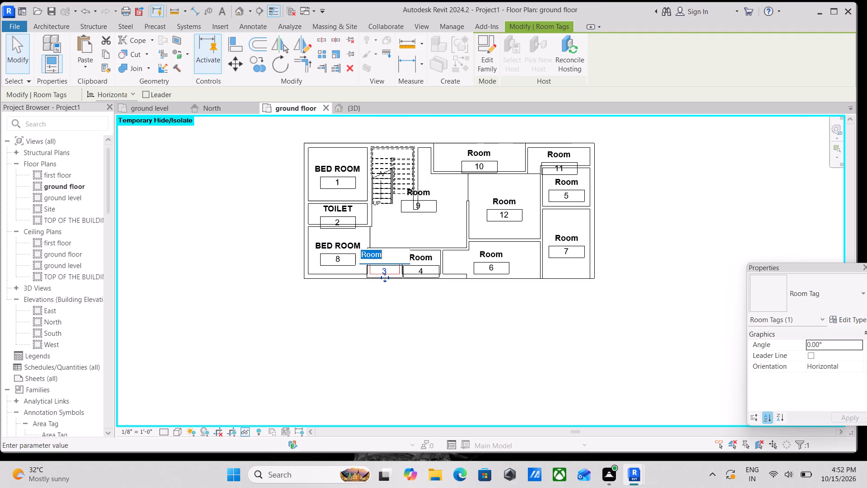
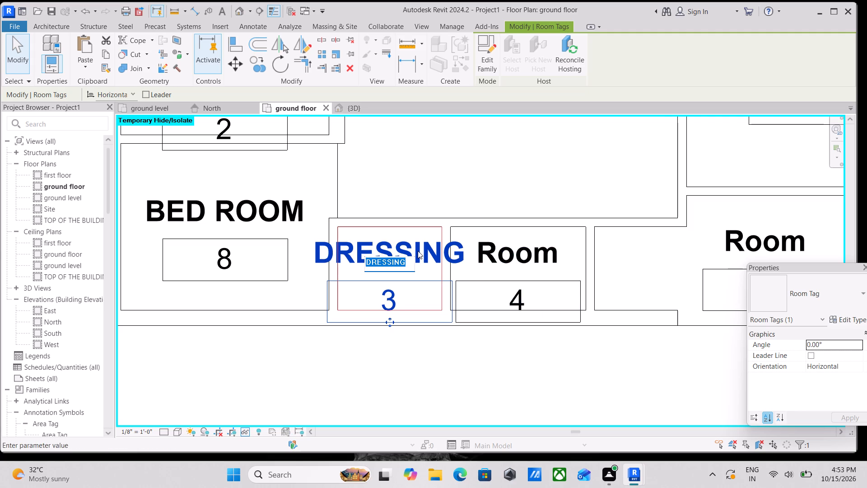
Rename room 3, beside the lower bedroom, as D/R.
{"action": "key", "text": "BackSpace"}
{"action": "key", "text": "d"}
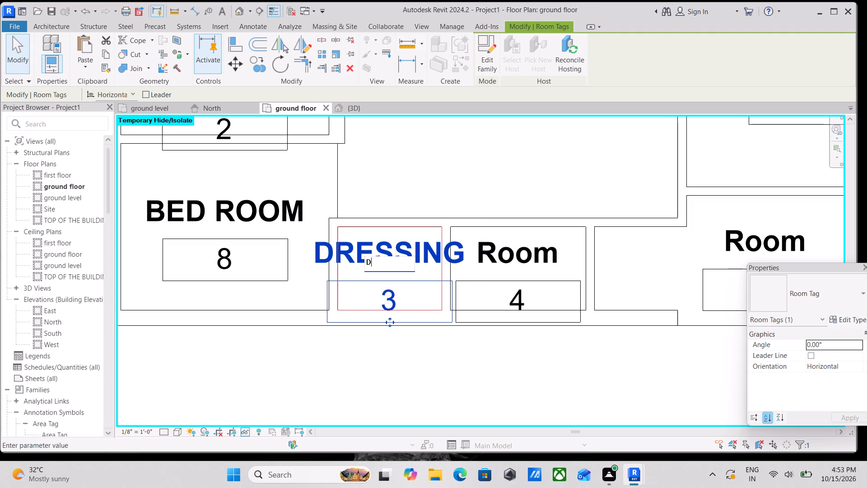
{"action": "type", "text": "/R"}
{"action": "key", "text": "Return"}
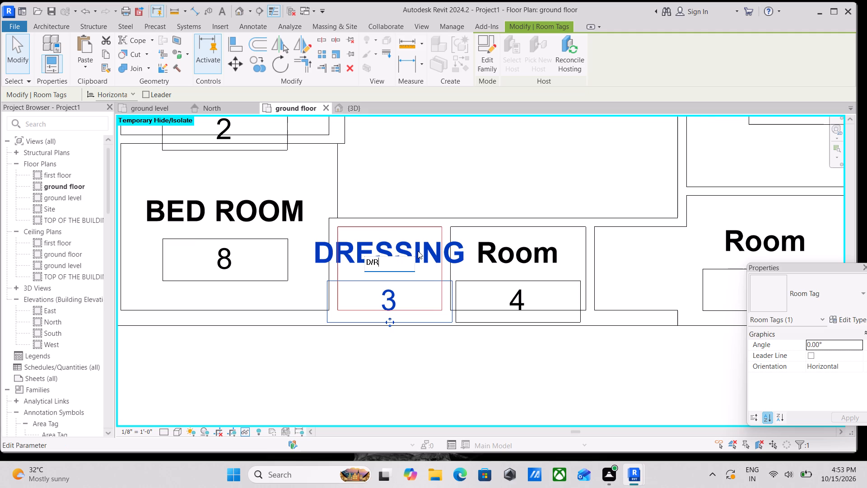
Rename room 6, at the lower edge of the ground floor plan, as PORCH.
{"action": "scroll", "coordinate": [487, 271], "scroll_direction": "down", "scroll_amount": 2}
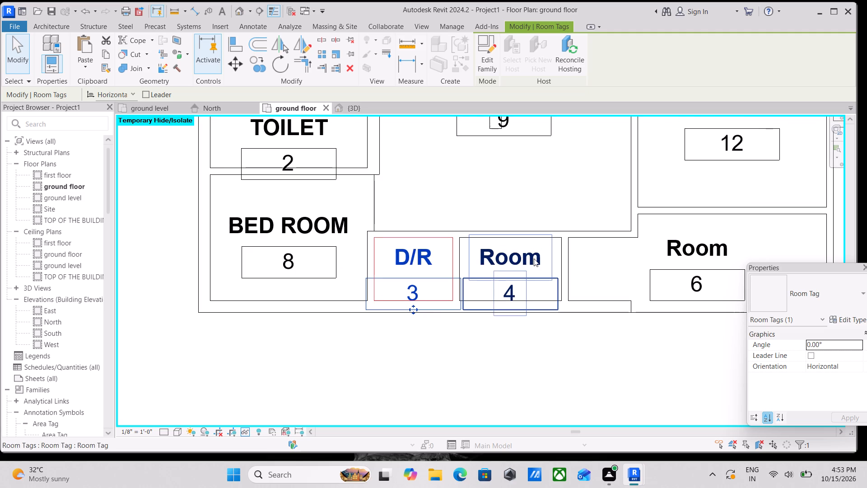
{"action": "scroll", "coordinate": [517, 252], "scroll_direction": "up", "scroll_amount": 2}
{"action": "scroll", "coordinate": [517, 252], "scroll_direction": "down", "scroll_amount": 4}
{"action": "middle_click_drag", "start_coordinate": [541, 257], "coordinate": [403, 295]}
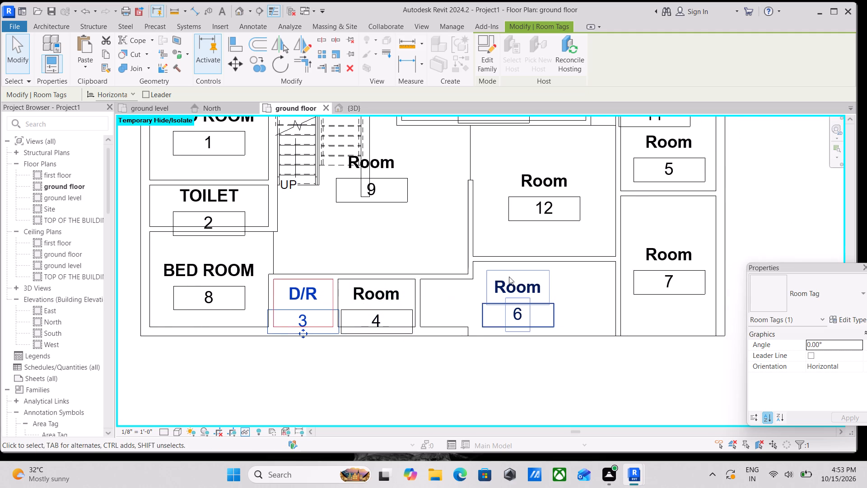
{"action": "double_click", "coordinate": [518, 280]}
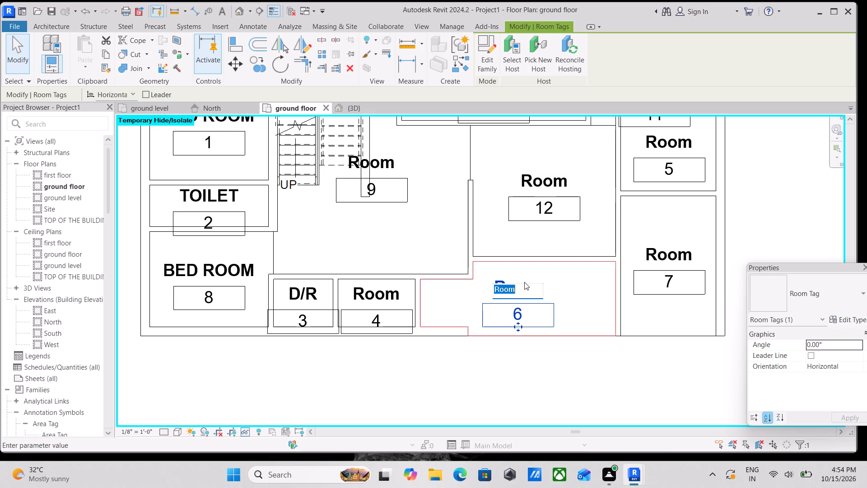
{"action": "type", "text": "PORCH"}
{"action": "key", "text": "Return"}
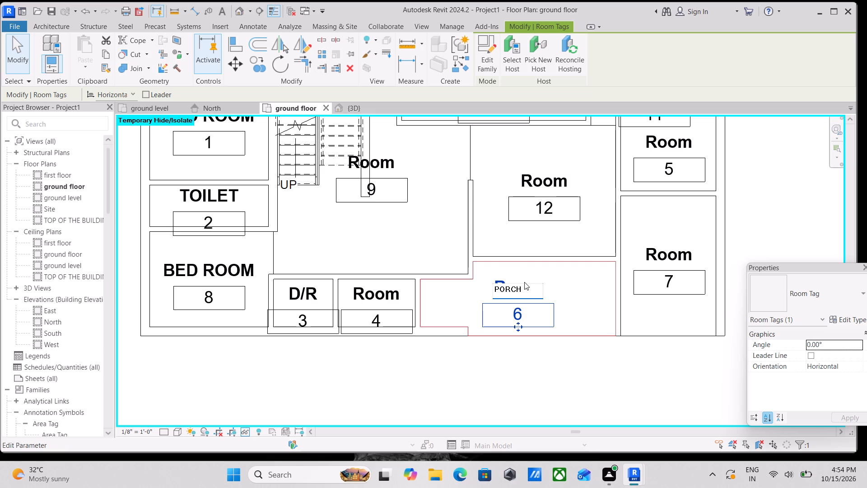
Examine the Room Tag type properties and preview from room 7's tag, without changing any parameter.
{"action": "double_click", "coordinate": [677, 249]}
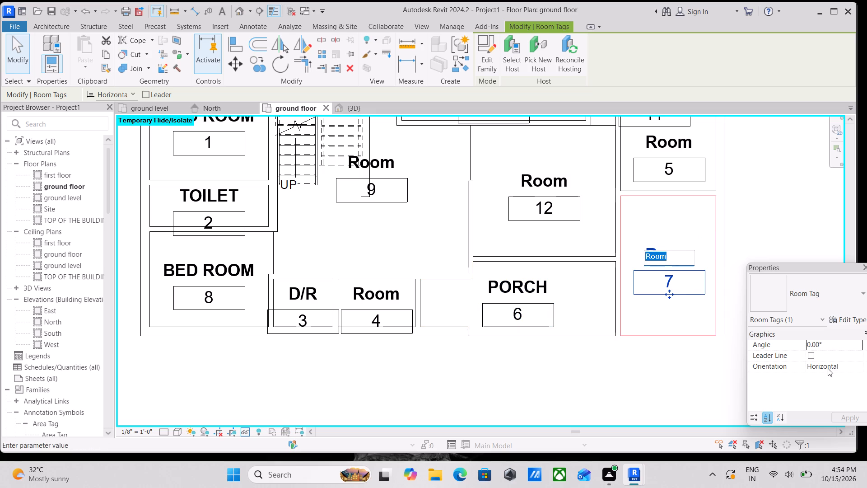
{"action": "left_click", "coordinate": [863, 317]}
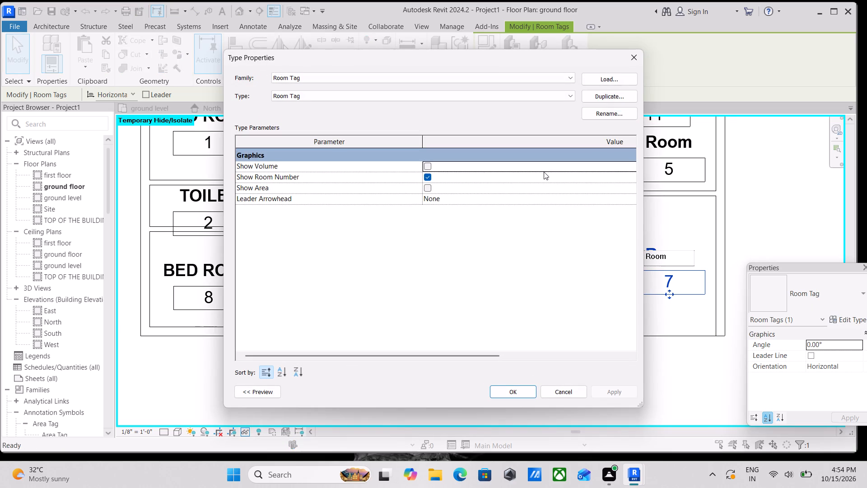
{"action": "scroll", "coordinate": [544, 172], "scroll_direction": "up", "scroll_amount": 3}
{"action": "scroll", "coordinate": [269, 179], "scroll_direction": "down", "scroll_amount": 2}
{"action": "scroll", "coordinate": [259, 180], "scroll_direction": "up", "scroll_amount": 2}
{"action": "scroll", "coordinate": [372, 171], "scroll_direction": "up", "scroll_amount": 2}
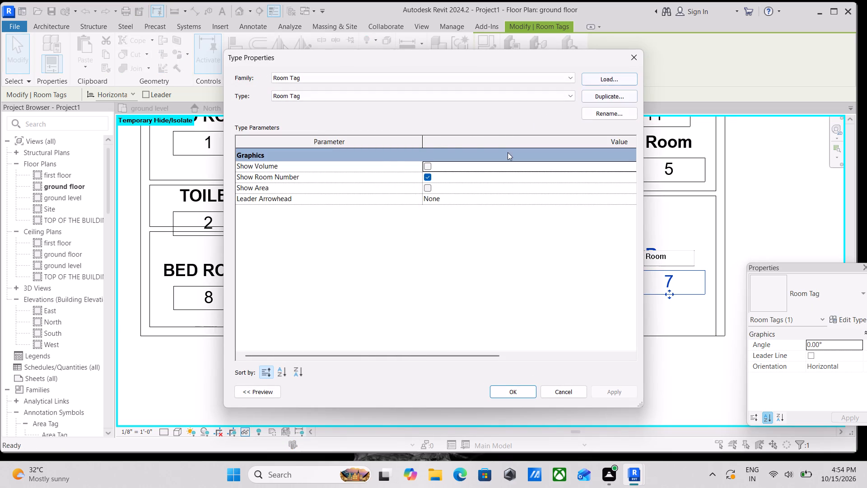
{"action": "left_click", "coordinate": [257, 390]}
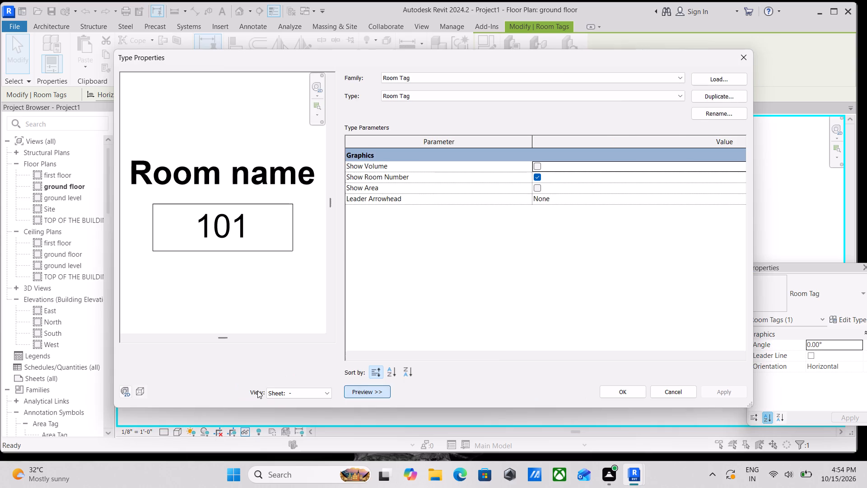
{"action": "scroll", "coordinate": [406, 173], "scroll_direction": "up", "scroll_amount": 2}
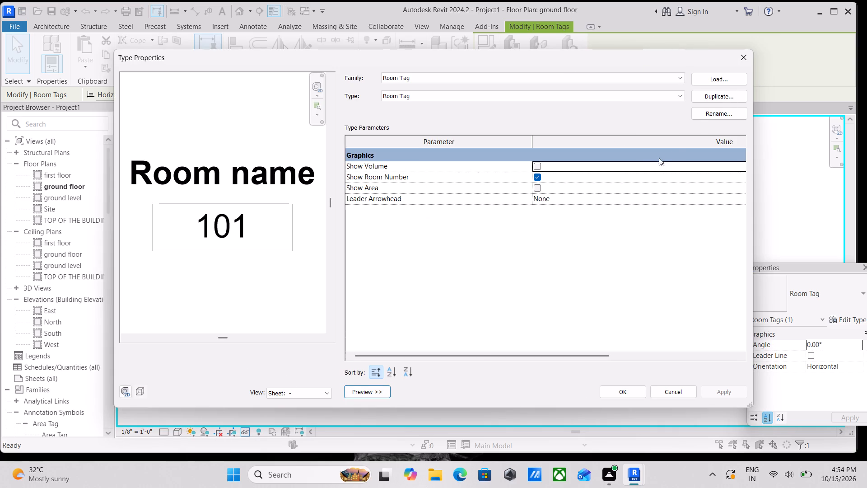
{"action": "scroll", "coordinate": [676, 143], "scroll_direction": "down", "scroll_amount": 2}
{"action": "scroll", "coordinate": [593, 180], "scroll_direction": "up", "scroll_amount": 3}
{"action": "scroll", "coordinate": [404, 195], "scroll_direction": "up", "scroll_amount": 1}
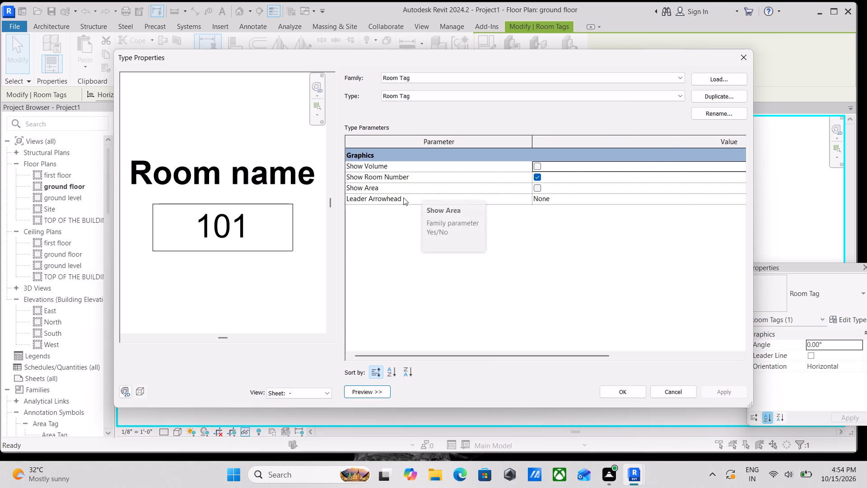
{"action": "scroll", "coordinate": [408, 178], "scroll_direction": "up", "scroll_amount": 2}
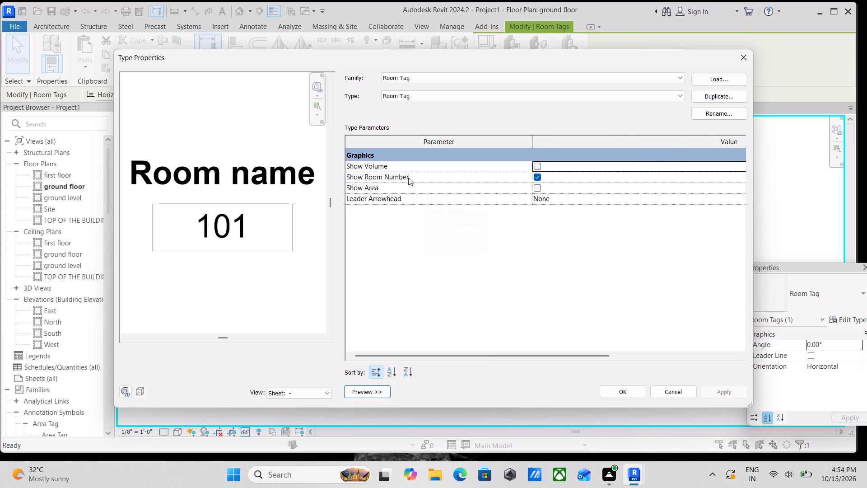
{"action": "scroll", "coordinate": [461, 222], "scroll_direction": "down", "scroll_amount": 2}
{"action": "scroll", "coordinate": [454, 283], "scroll_direction": "down", "scroll_amount": 1}
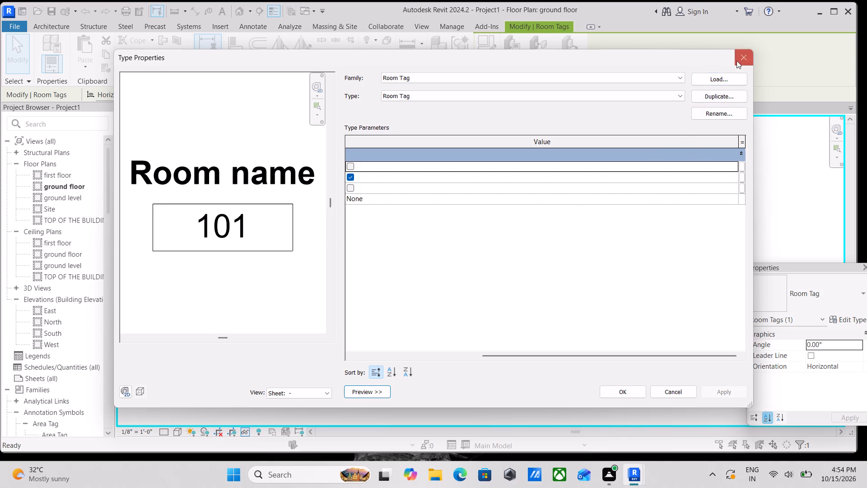
{"action": "left_click", "coordinate": [745, 58]}
Rename room 7, beside the porch, as PARKING.
{"action": "scroll", "coordinate": [735, 269], "scroll_direction": "up", "scroll_amount": 2}
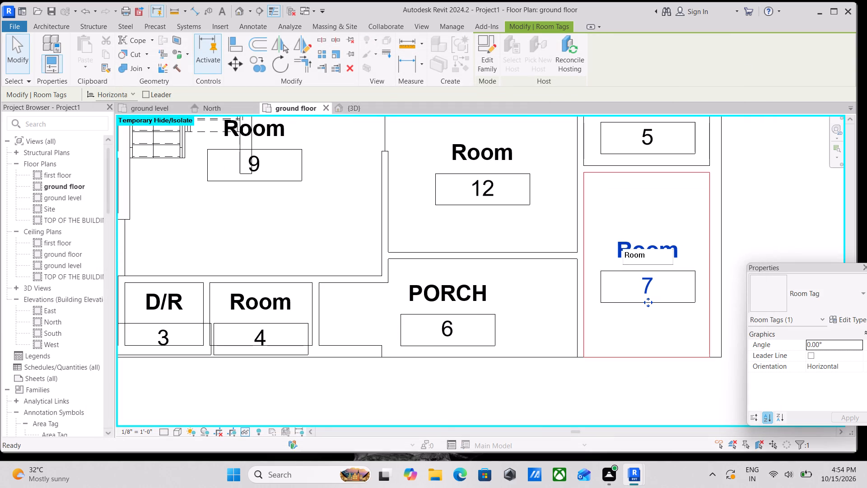
{"action": "key", "text": "BackSpace"}
{"action": "left_click_drag", "start_coordinate": [651, 258], "coordinate": [558, 286]}
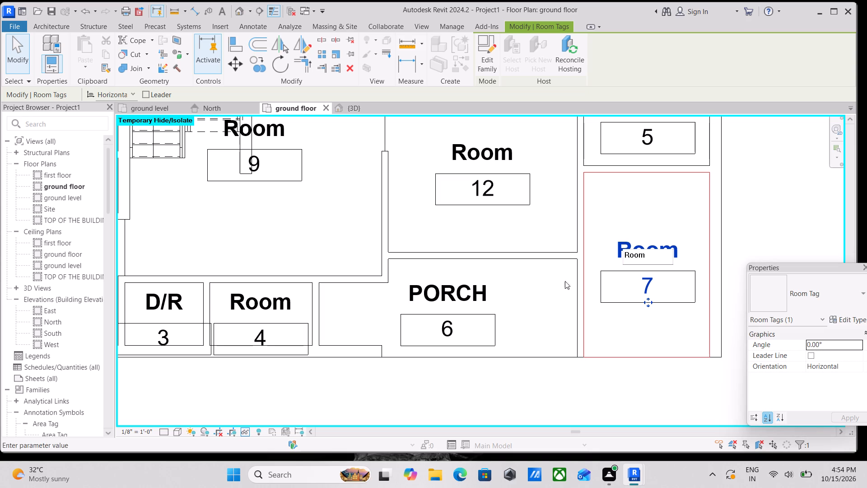
{"action": "left_click", "coordinate": [657, 257]}
{"action": "left_click_drag", "start_coordinate": [657, 257], "coordinate": [608, 260]}
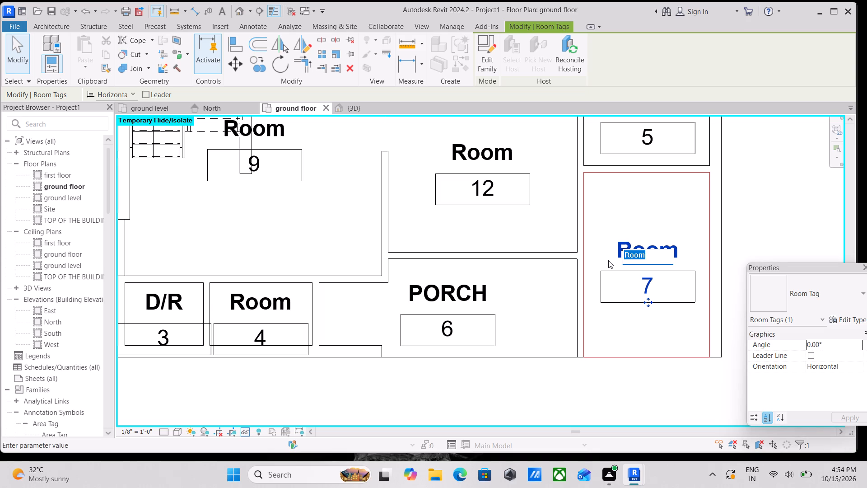
{"action": "type", "text": "PA"}
{"action": "type", "text": "RKING"}
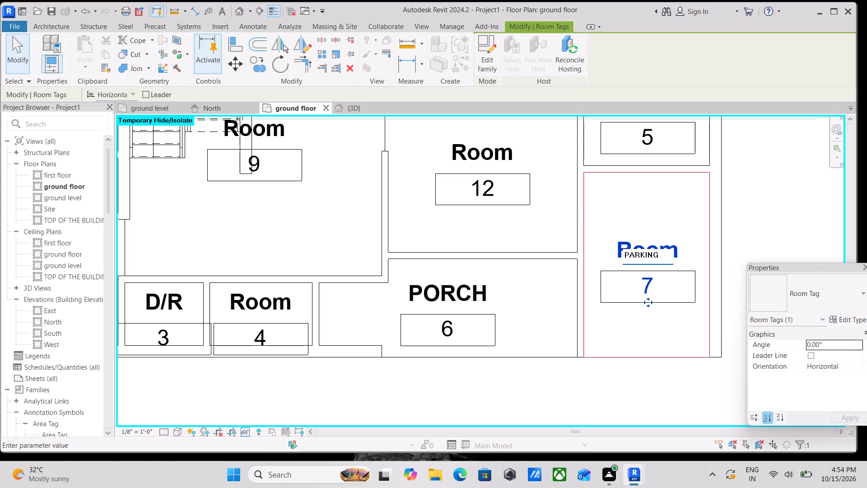
{"action": "key", "text": "Return"}
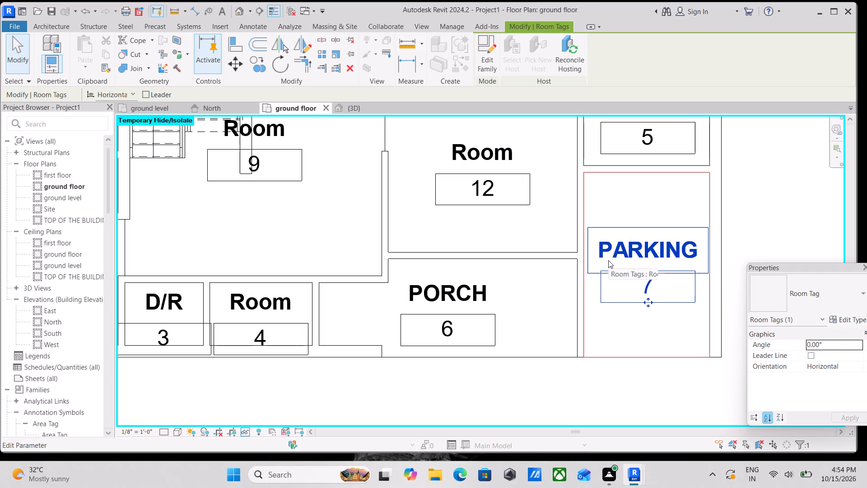
Rename room 5, directly above the parking, as STORE.
{"action": "scroll", "coordinate": [613, 281], "scroll_direction": "down", "scroll_amount": 2}
{"action": "middle_click_drag", "start_coordinate": [629, 309], "coordinate": [629, 365]}
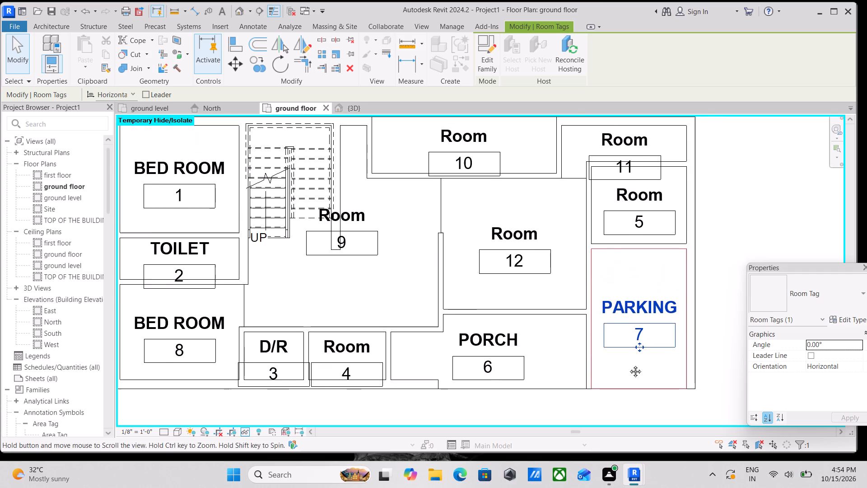
{"action": "middle_click_drag", "start_coordinate": [629, 365], "coordinate": [629, 366]}
{"action": "scroll", "coordinate": [644, 196], "scroll_direction": "up", "scroll_amount": 3}
{"action": "double_click", "coordinate": [630, 203]}
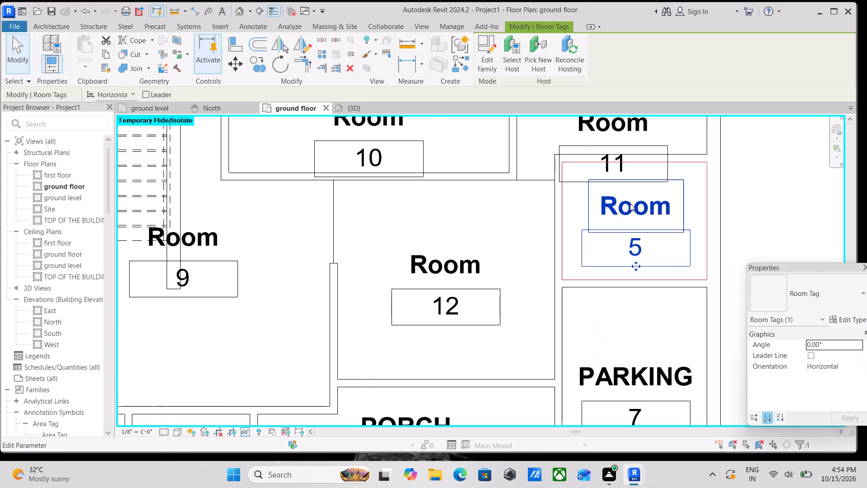
{"action": "type", "text": "STORE"}
{"action": "key", "text": "Return"}
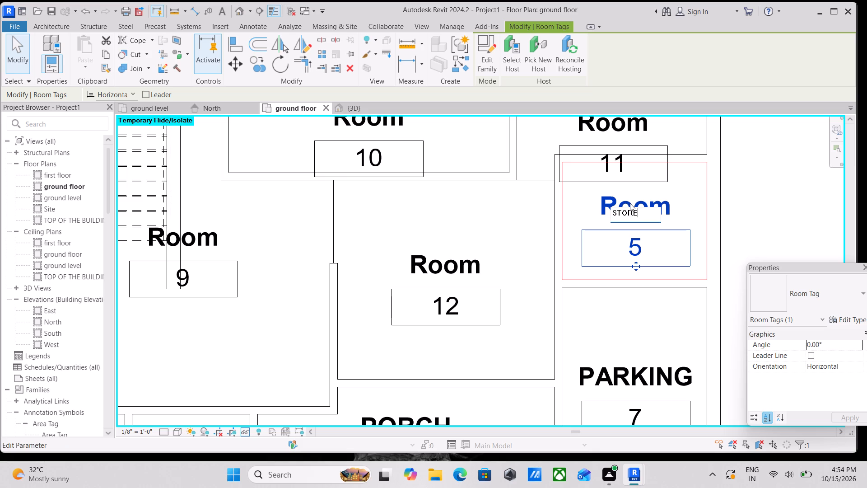
Rename room 11, in the upper corner above the store, as POOJAGADI.
{"action": "scroll", "coordinate": [630, 202], "scroll_direction": "down", "scroll_amount": 1}
{"action": "scroll", "coordinate": [634, 261], "scroll_direction": "down", "scroll_amount": 1}
{"action": "middle_click_drag", "start_coordinate": [633, 268], "coordinate": [631, 329]}
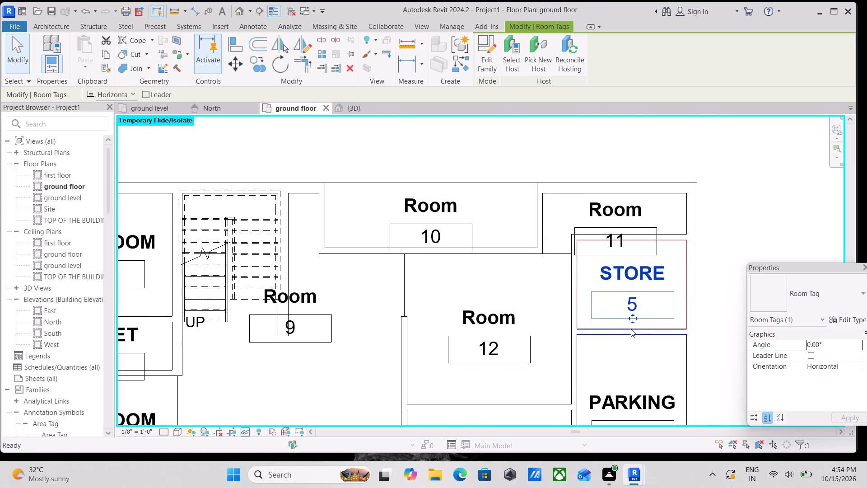
{"action": "double_click", "coordinate": [615, 206]}
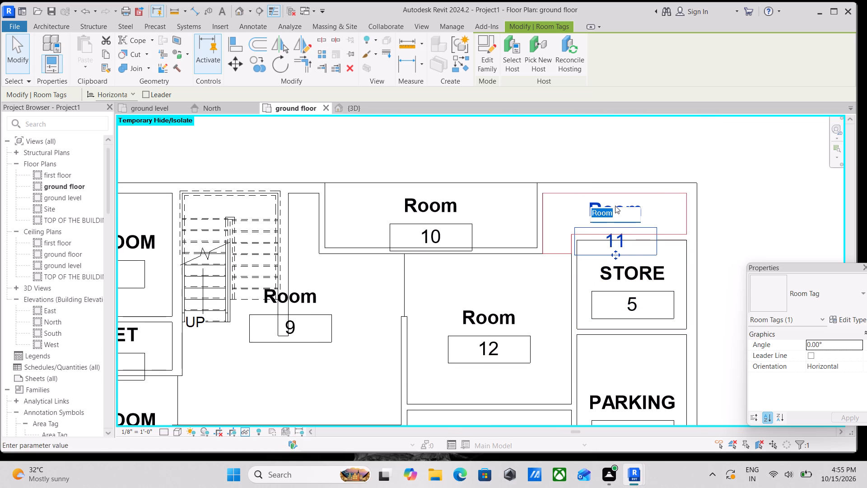
{"action": "type", "text": "POO"}
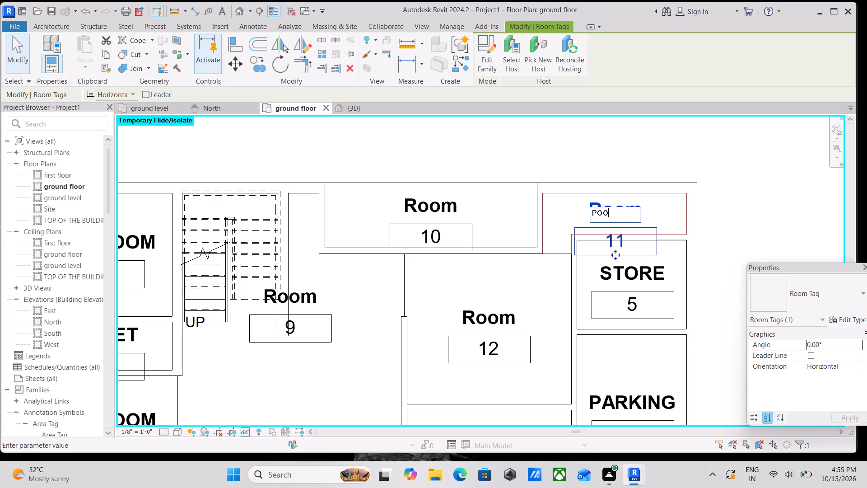
{"action": "type", "text": "JA"}
{"action": "type", "text": "GADI"}
{"action": "key", "text": "Return"}
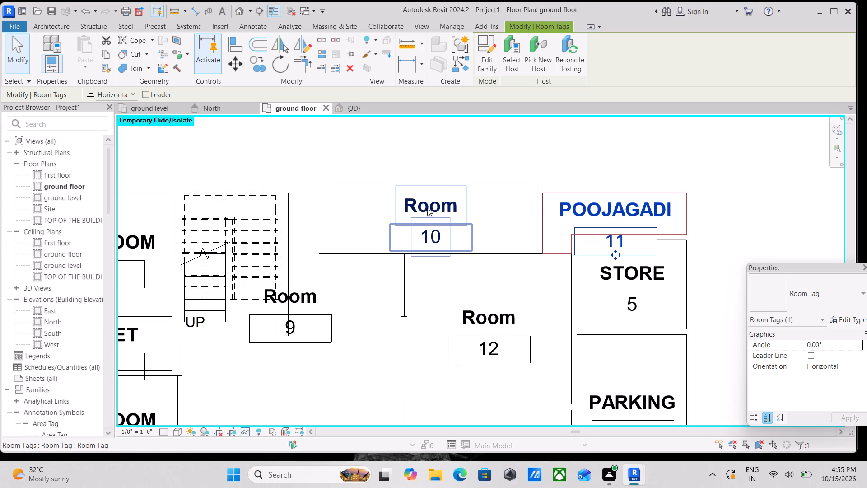
Rename room 10, in the recess beside POOJAGADI, as OPEN SPACE.
{"action": "double_click", "coordinate": [431, 209]}
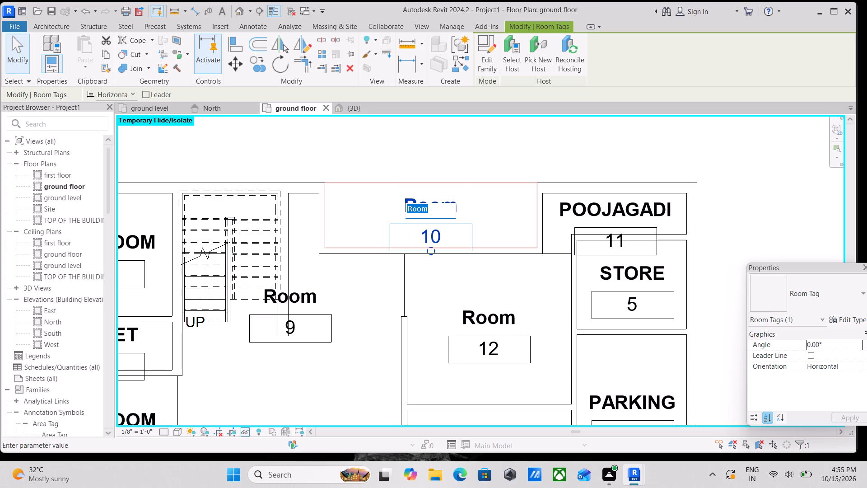
{"action": "key", "text": "o"}
{"action": "key", "text": "BackSpace"}
{"action": "type", "text": "0P"}
{"action": "key", "text": "BackSpace"}
{"action": "key", "text": "BackSpace"}
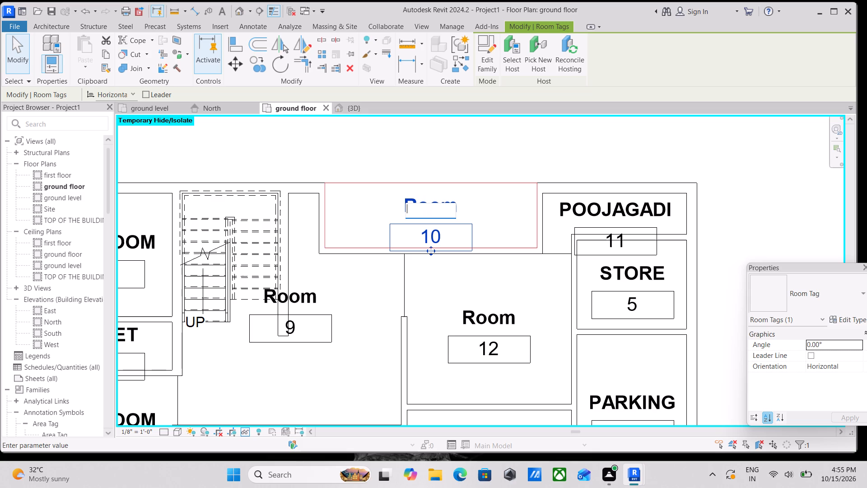
{"action": "type", "text": "OPEN"}
{"action": "key", "text": "space"}
{"action": "type", "text": "SPACE"}
{"action": "key", "text": "Return"}
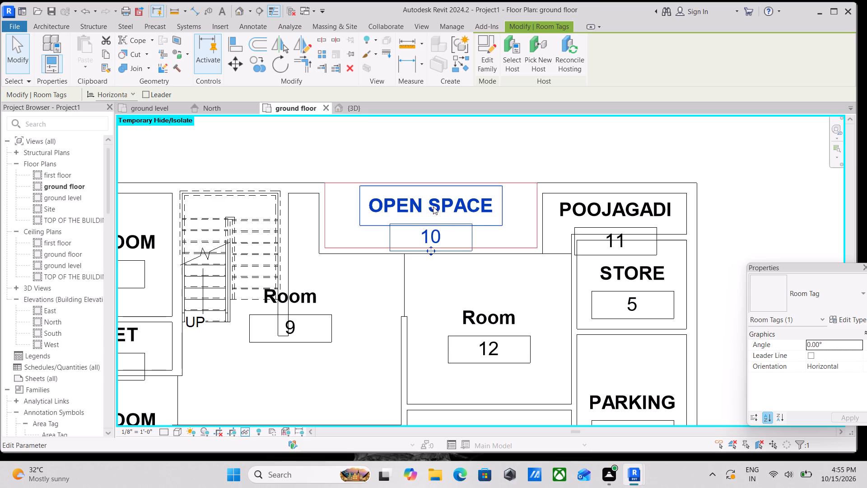
Rename room 9, beside the staircase, as DINING.
{"action": "double_click", "coordinate": [298, 297]}
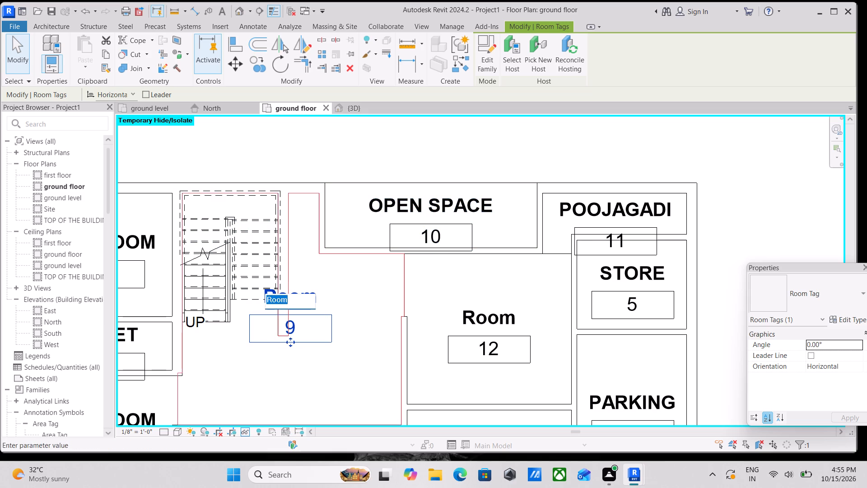
{"action": "key", "text": "d"}
{"action": "type", "text": "INING"}
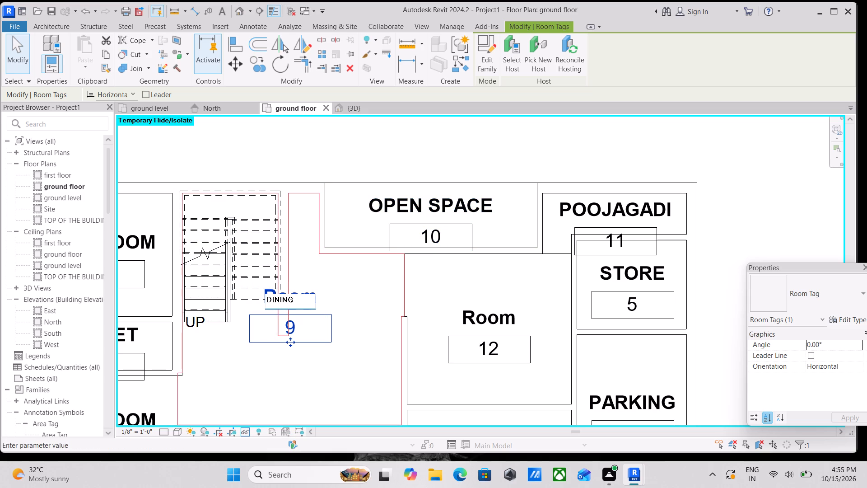
{"action": "key", "text": "Return"}
Rename room 12, between the dining area and the store, as HALL.
{"action": "scroll", "coordinate": [427, 283], "scroll_direction": "down", "scroll_amount": 1}
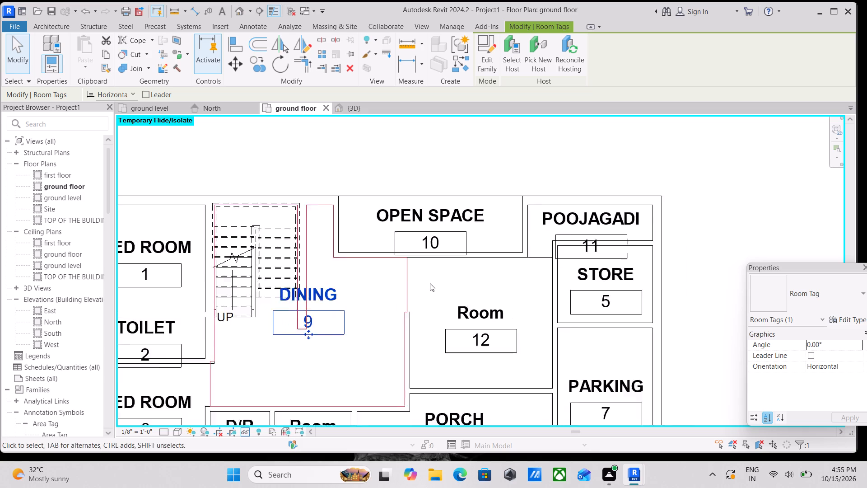
{"action": "scroll", "coordinate": [430, 283], "scroll_direction": "down", "scroll_amount": 1}
{"action": "double_click", "coordinate": [470, 308]}
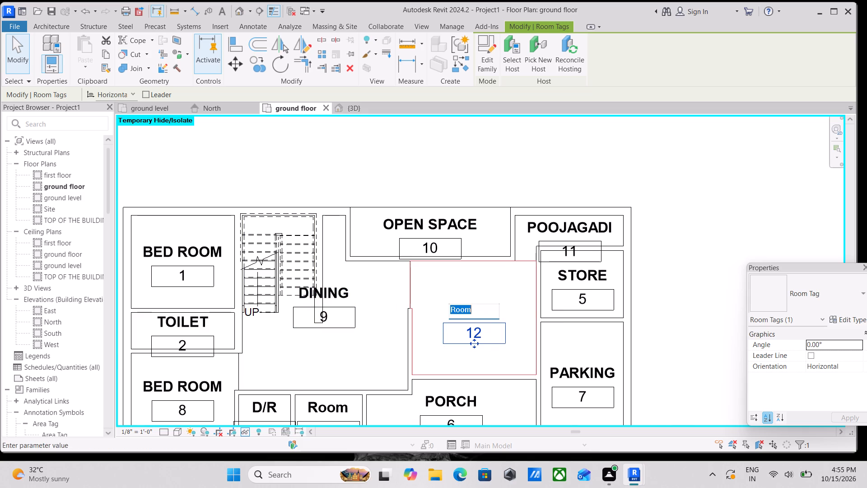
{"action": "type", "text": "HALL"}
{"action": "key", "text": "Return"}
Nudge the TOILET room tag slightly upward within room 2.
{"action": "scroll", "coordinate": [370, 329], "scroll_direction": "down", "scroll_amount": 1}
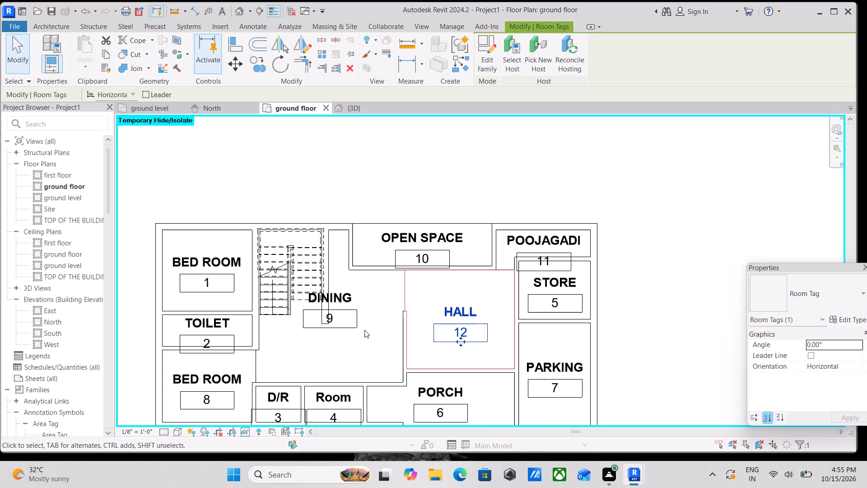
{"action": "scroll", "coordinate": [340, 402], "scroll_direction": "down", "scroll_amount": 1}
{"action": "middle_click_drag", "start_coordinate": [340, 402], "coordinate": [339, 348]}
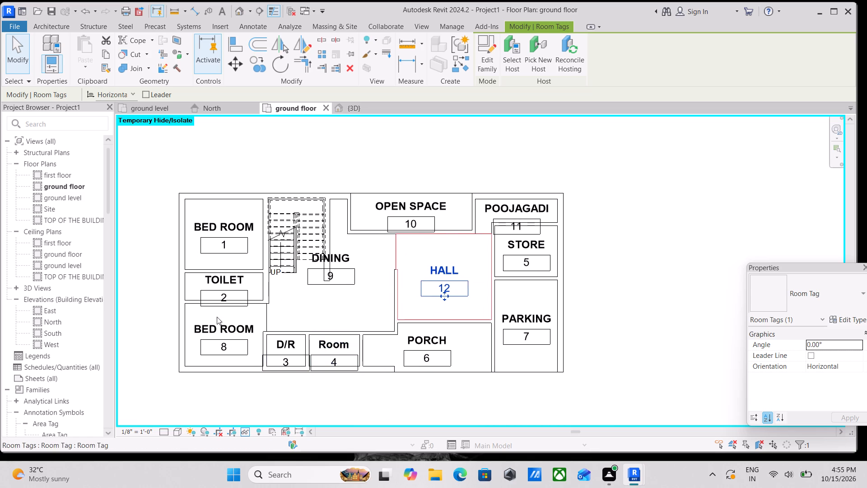
{"action": "scroll", "coordinate": [214, 296], "scroll_direction": "up", "scroll_amount": 2}
{"action": "left_click", "coordinate": [200, 287]}
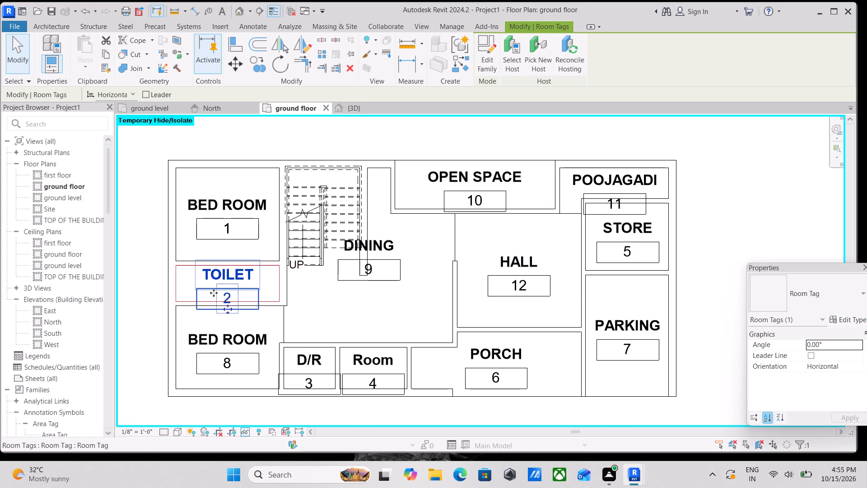
{"action": "left_click_drag", "start_coordinate": [230, 306], "coordinate": [229, 302]}
Open the color scheme editor and switch the scheme category to Rooms.
{"action": "scroll", "coordinate": [272, 316], "scroll_direction": "down", "scroll_amount": 1}
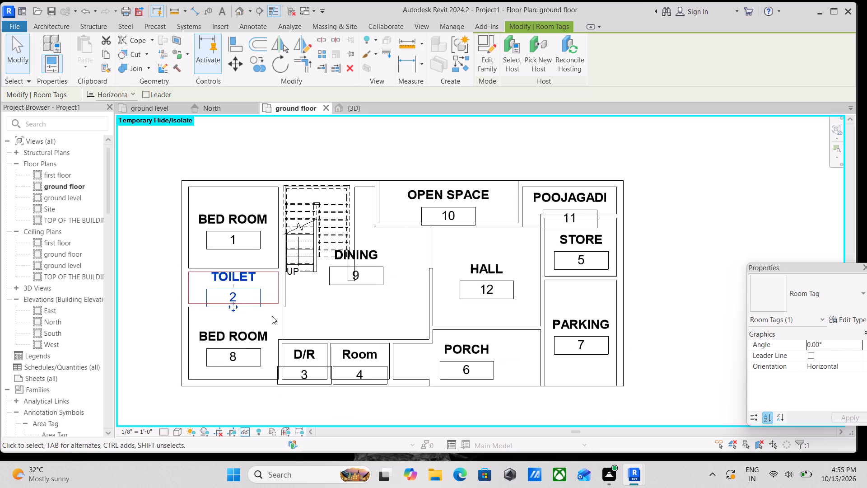
{"action": "middle_click_drag", "start_coordinate": [272, 316], "coordinate": [255, 350]}
{"action": "scroll", "coordinate": [385, 324], "scroll_direction": "down", "scroll_amount": 3}
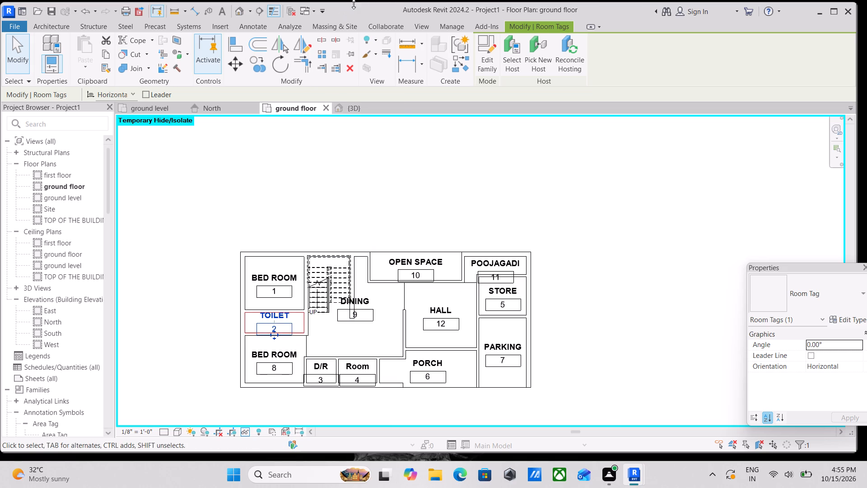
{"action": "left_click", "coordinate": [58, 25]}
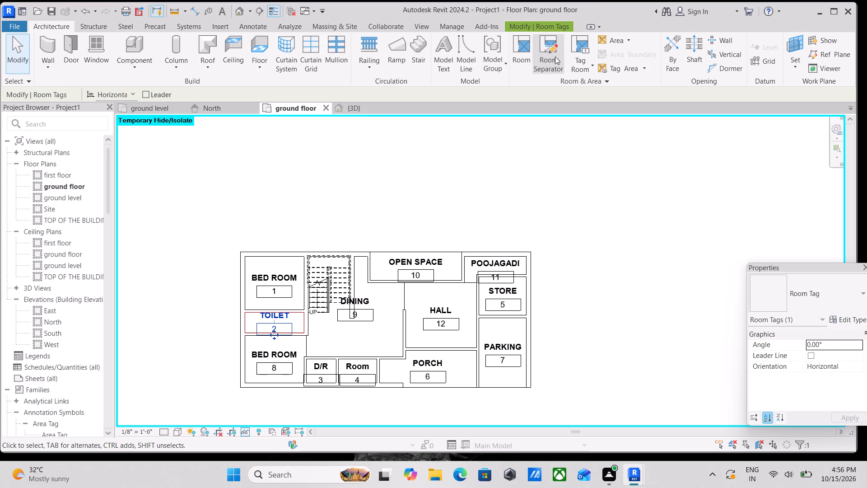
{"action": "left_click", "coordinate": [593, 69]}
{"action": "left_click", "coordinate": [593, 69]}
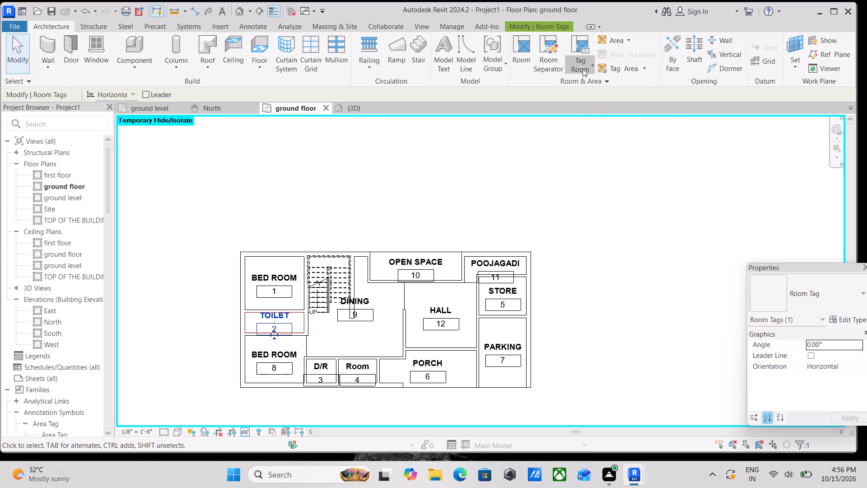
{"action": "left_click", "coordinate": [587, 79]}
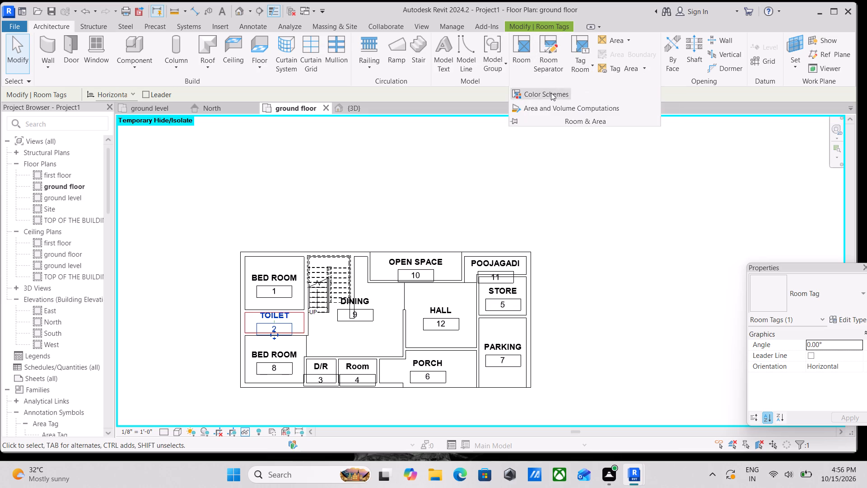
{"action": "left_click", "coordinate": [551, 93]}
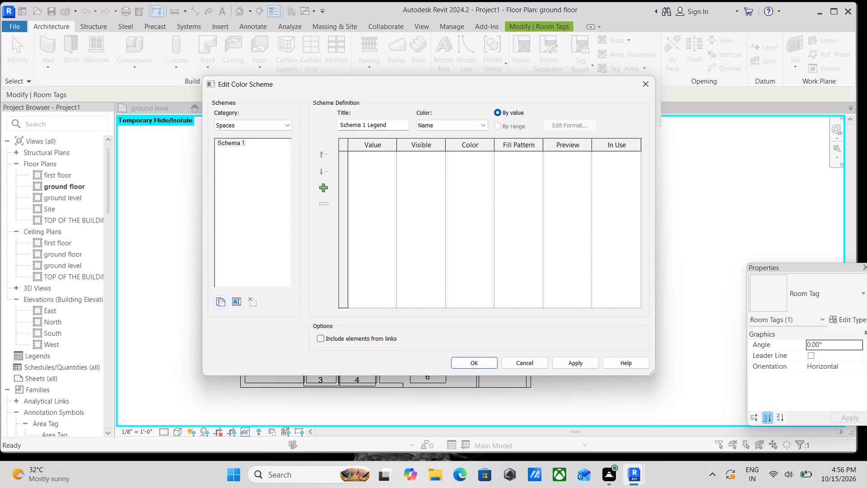
{"action": "left_click", "coordinate": [254, 129]}
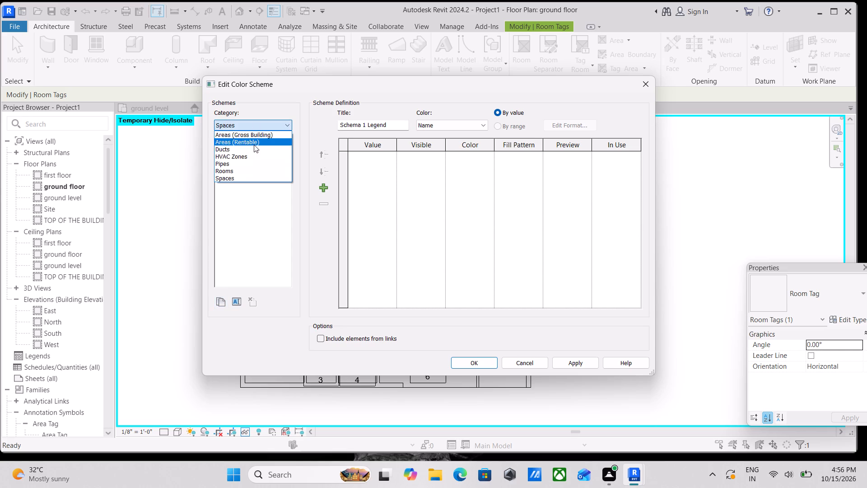
{"action": "left_click", "coordinate": [238, 170]}
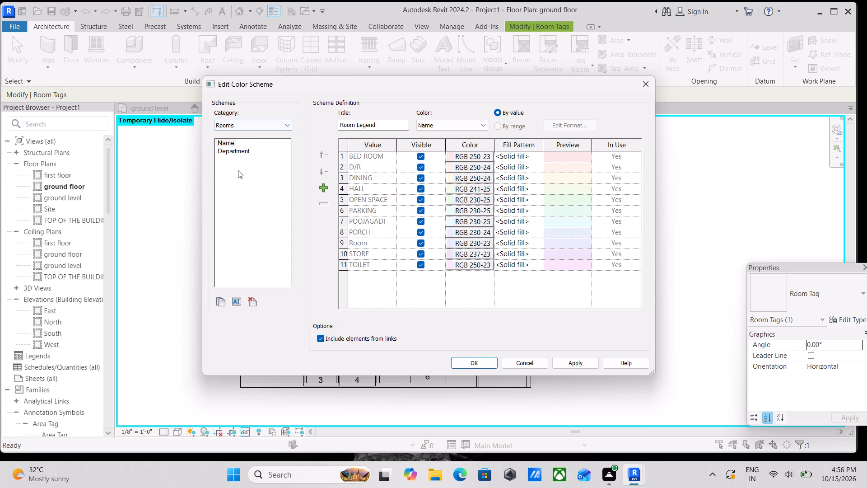
{"action": "scroll", "coordinate": [350, 205], "scroll_direction": "down", "scroll_amount": 2}
Set the room color scheme to color by Area, accepting that the existing colors are not preserved.
{"action": "left_click", "coordinate": [503, 128]}
{"action": "left_click", "coordinate": [450, 124]}
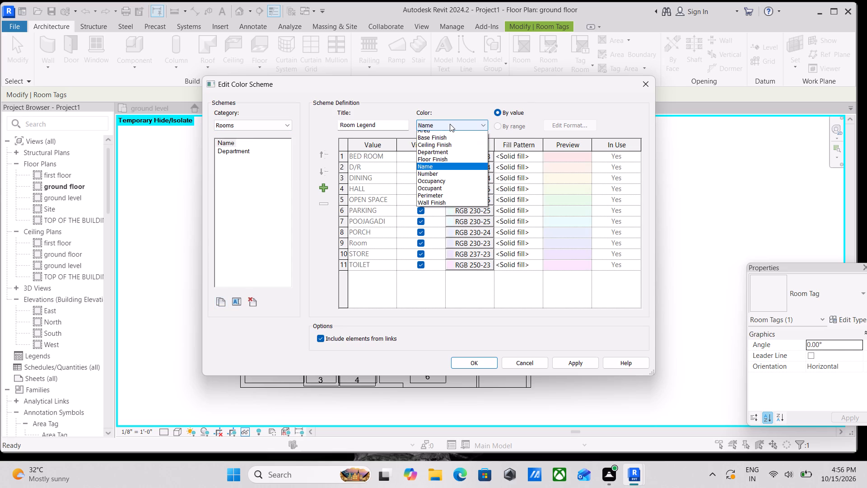
{"action": "left_click", "coordinate": [429, 171]}
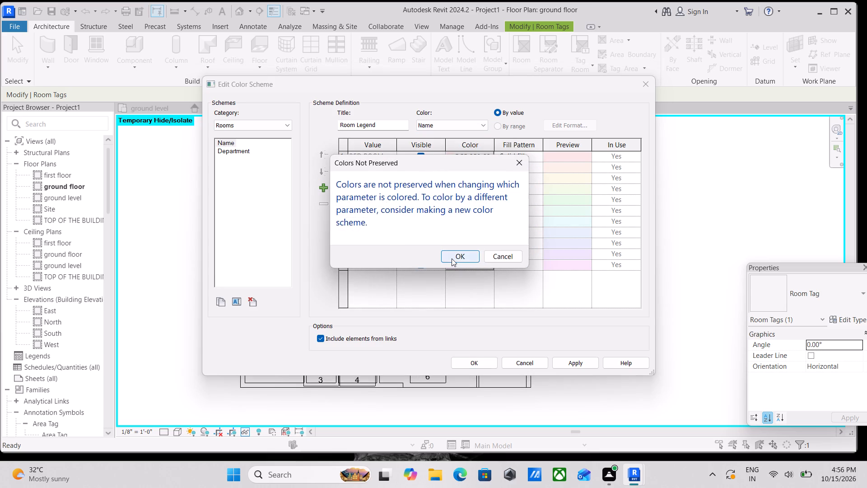
{"action": "left_click", "coordinate": [452, 258]}
{"action": "left_click", "coordinate": [457, 127]}
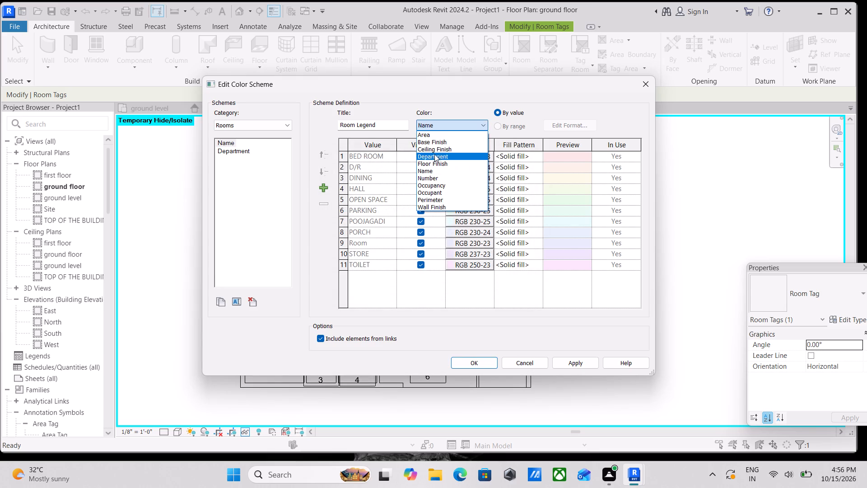
{"action": "left_click", "coordinate": [436, 134]}
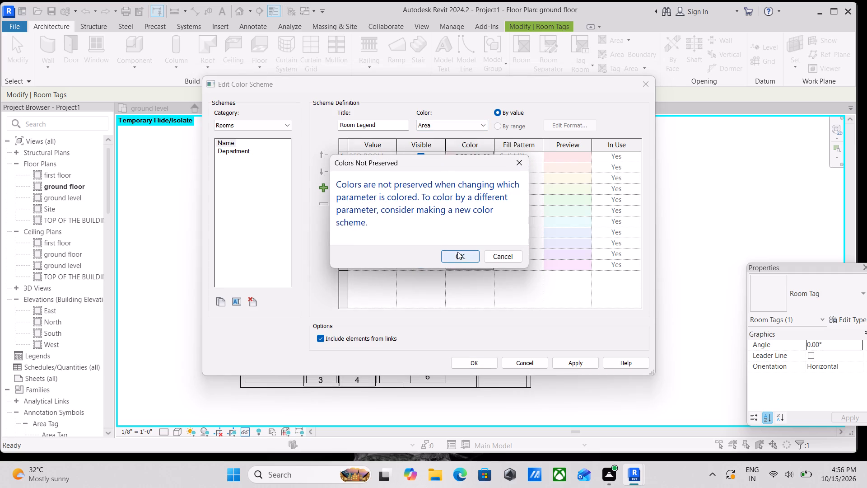
{"action": "left_click", "coordinate": [458, 252]}
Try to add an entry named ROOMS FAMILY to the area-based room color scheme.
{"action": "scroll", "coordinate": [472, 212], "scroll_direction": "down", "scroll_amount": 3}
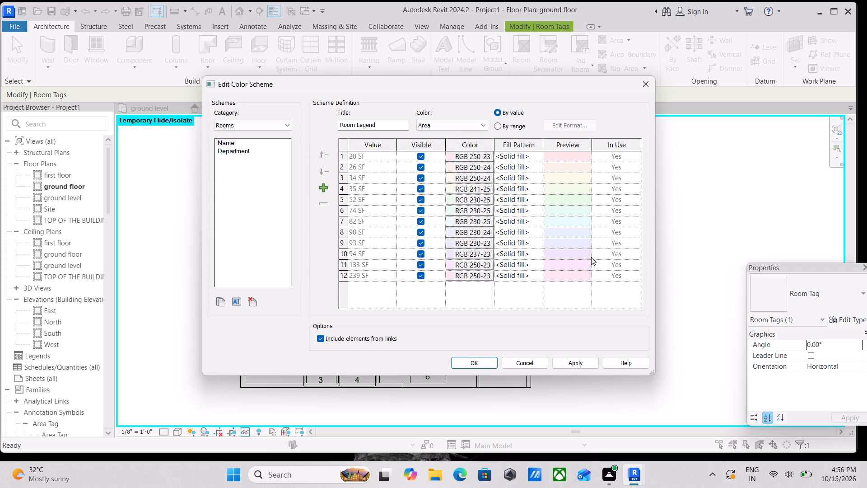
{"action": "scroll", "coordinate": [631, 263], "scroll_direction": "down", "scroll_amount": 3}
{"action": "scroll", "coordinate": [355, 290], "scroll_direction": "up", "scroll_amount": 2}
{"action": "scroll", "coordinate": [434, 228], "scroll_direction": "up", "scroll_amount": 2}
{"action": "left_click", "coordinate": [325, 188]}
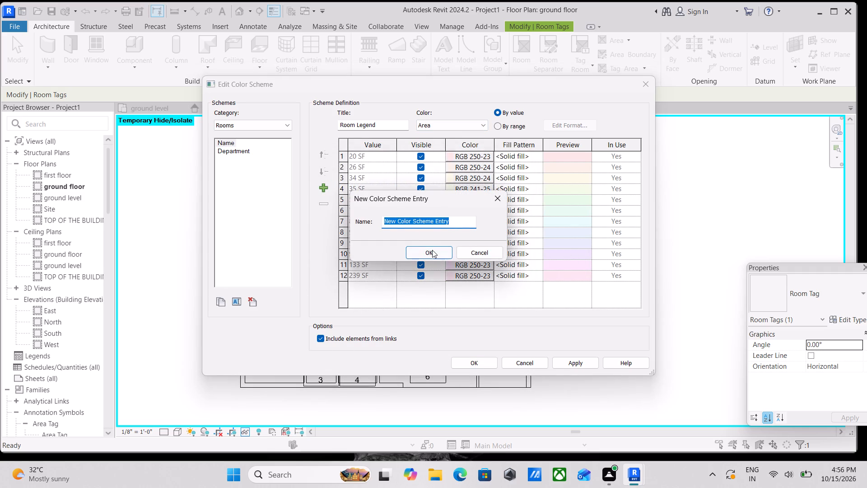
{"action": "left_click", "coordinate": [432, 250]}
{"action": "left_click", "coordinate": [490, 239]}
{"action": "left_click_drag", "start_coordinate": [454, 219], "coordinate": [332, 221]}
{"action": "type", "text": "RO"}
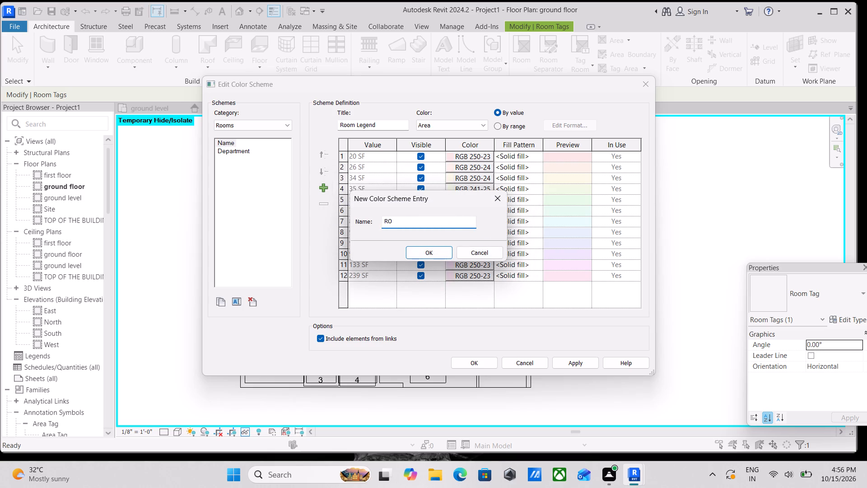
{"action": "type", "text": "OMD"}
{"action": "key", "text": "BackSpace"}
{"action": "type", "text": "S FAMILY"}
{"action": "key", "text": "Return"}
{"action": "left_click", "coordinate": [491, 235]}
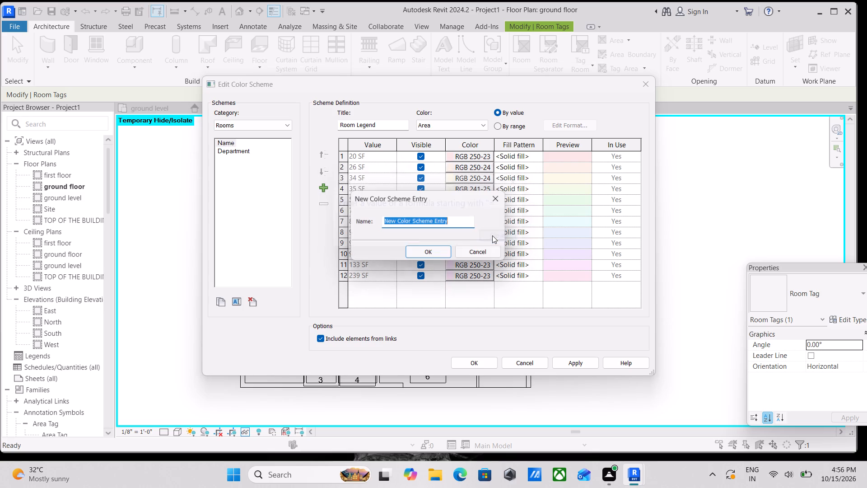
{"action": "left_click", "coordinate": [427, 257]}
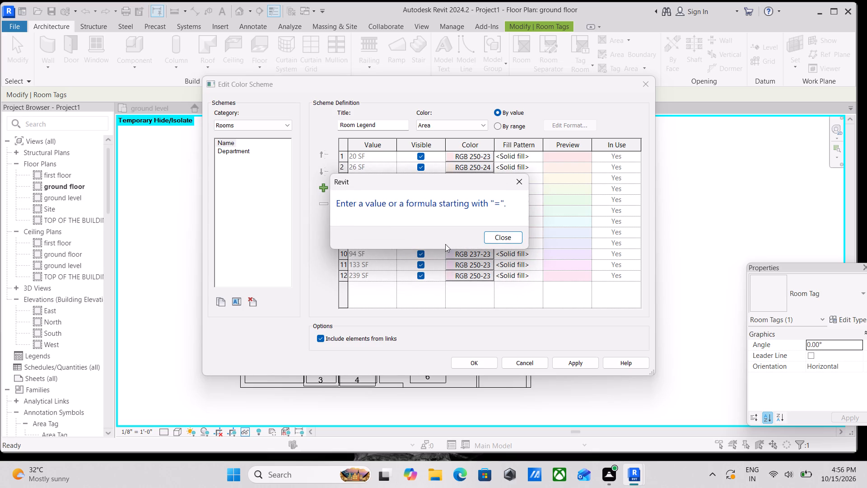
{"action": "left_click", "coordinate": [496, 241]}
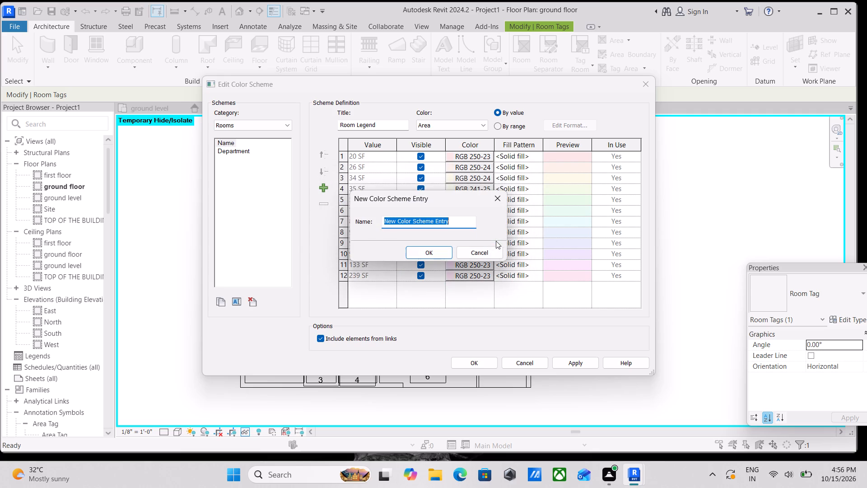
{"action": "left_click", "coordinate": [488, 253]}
Keep Area as the colored parameter, apply the room color scheme and close the editor.
{"action": "scroll", "coordinate": [505, 243], "scroll_direction": "down", "scroll_amount": 3}
{"action": "scroll", "coordinate": [372, 242], "scroll_direction": "up", "scroll_amount": 2}
{"action": "left_click", "coordinate": [427, 124]}
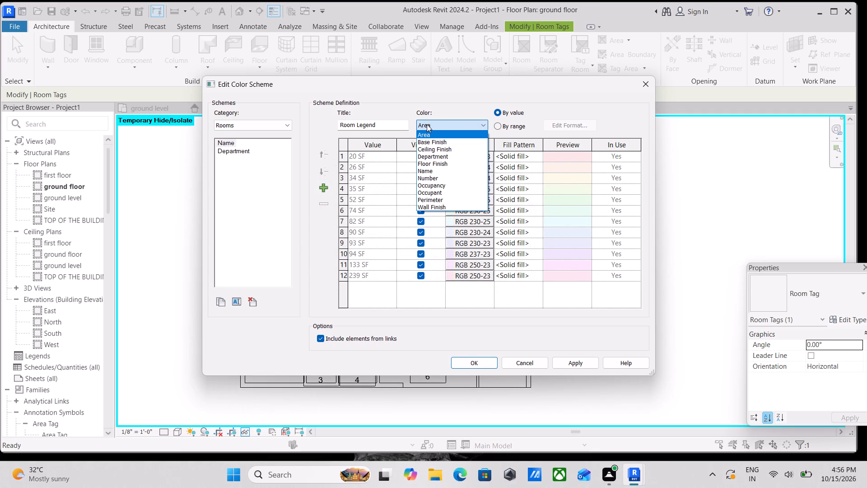
{"action": "left_click", "coordinate": [427, 124]}
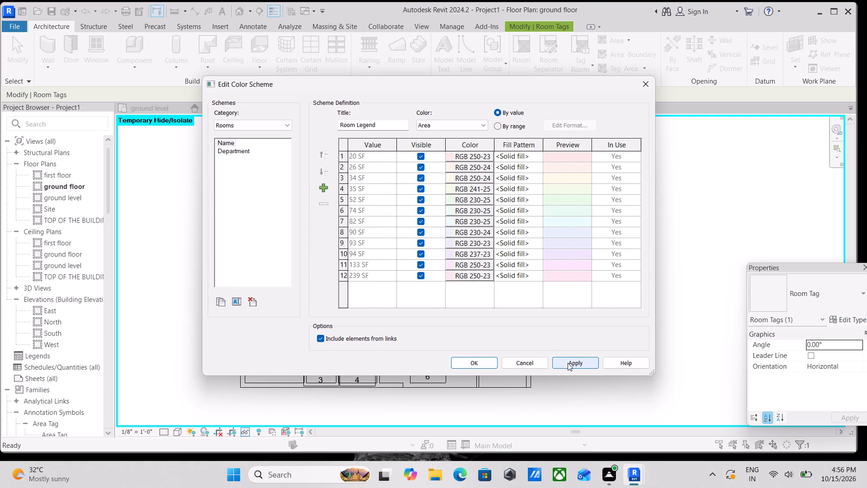
{"action": "left_click", "coordinate": [568, 363]}
{"action": "left_click", "coordinate": [479, 361]}
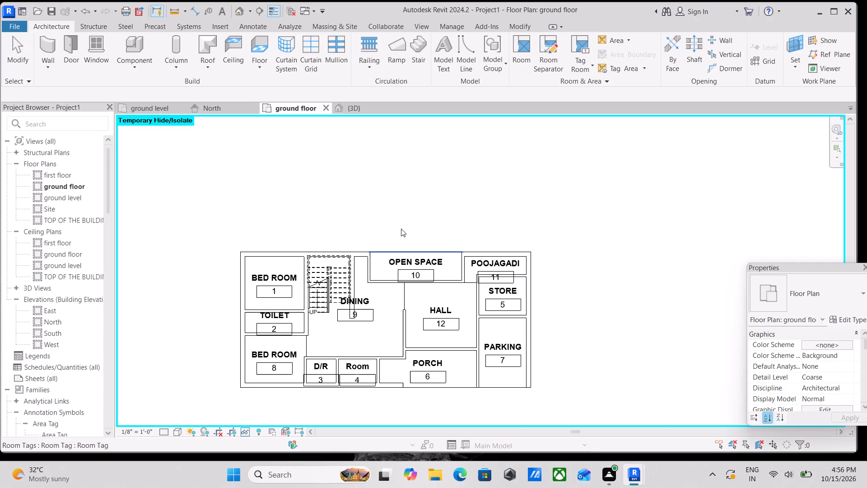
Place a color fill legend beside the plan's upper right corner, with space type Rooms and color scheme Department.
{"action": "scroll", "coordinate": [398, 228], "scroll_direction": "down", "scroll_amount": 1}
{"action": "scroll", "coordinate": [364, 294], "scroll_direction": "up", "scroll_amount": 2}
{"action": "scroll", "coordinate": [410, 296], "scroll_direction": "up", "scroll_amount": 3}
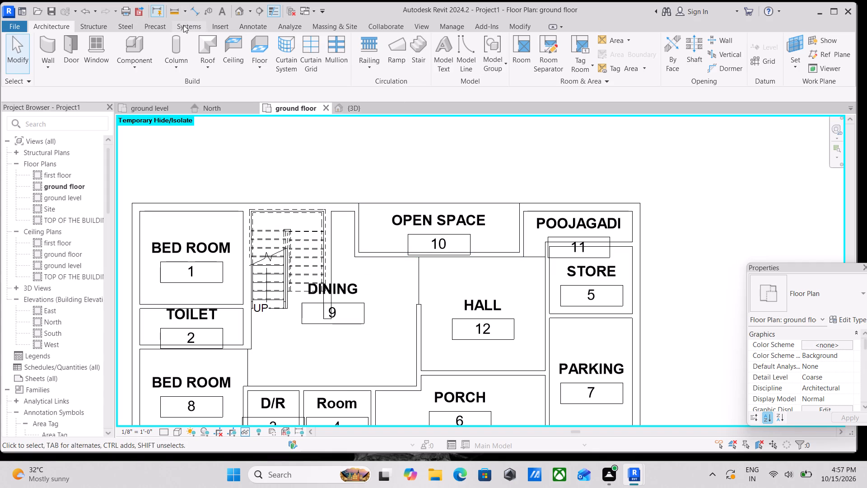
{"action": "left_click", "coordinate": [261, 23]}
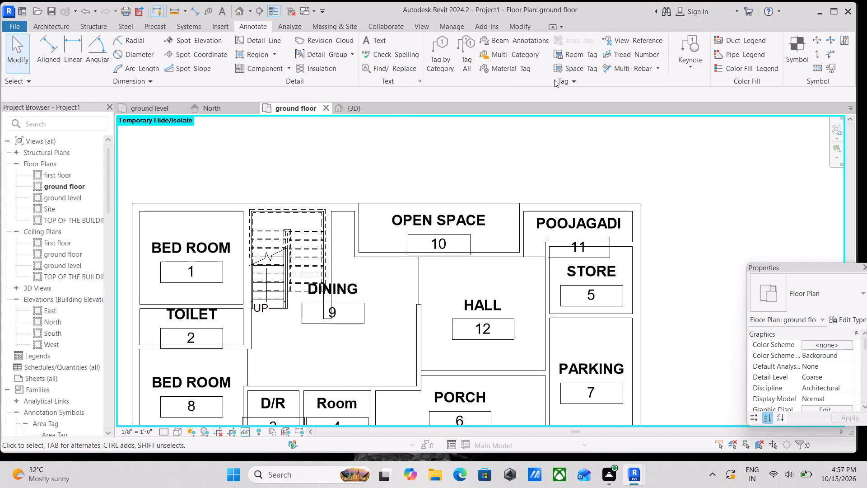
{"action": "left_click", "coordinate": [748, 72]}
{"action": "scroll", "coordinate": [501, 196], "scroll_direction": "down", "scroll_amount": 1}
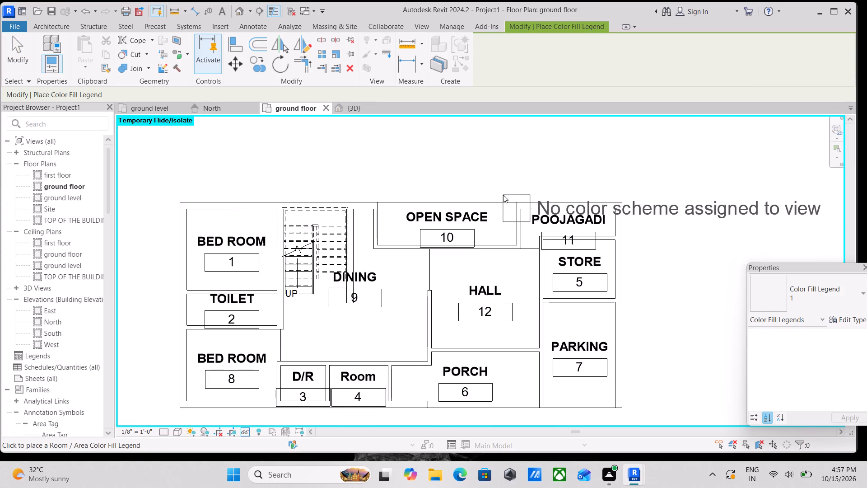
{"action": "scroll", "coordinate": [503, 195], "scroll_direction": "down", "scroll_amount": 1}
{"action": "middle_click_drag", "start_coordinate": [503, 195], "coordinate": [341, 192]}
{"action": "left_click", "coordinate": [480, 183]}
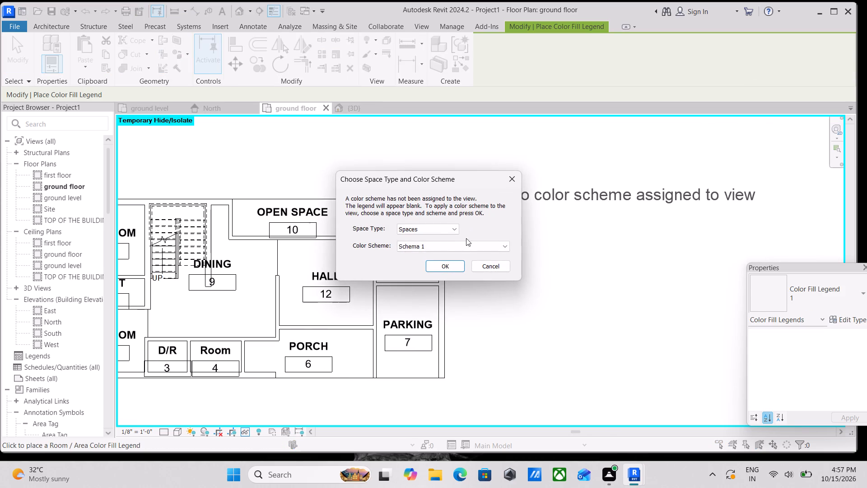
{"action": "left_click", "coordinate": [447, 231]}
{"action": "left_click", "coordinate": [439, 245]}
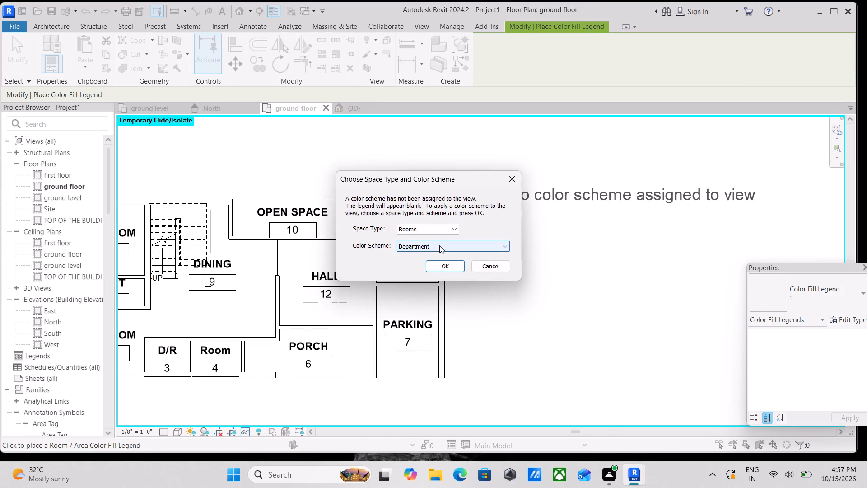
{"action": "left_click", "coordinate": [445, 248]}
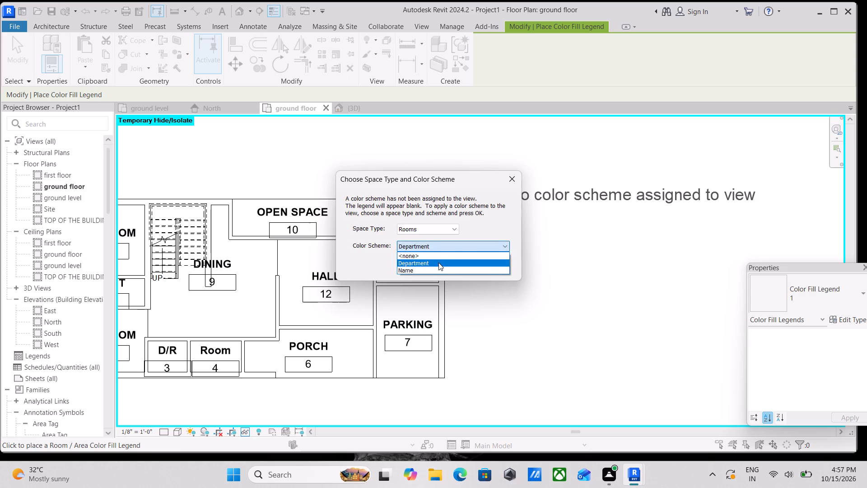
{"action": "left_click", "coordinate": [438, 263]}
{"action": "left_click", "coordinate": [450, 262]}
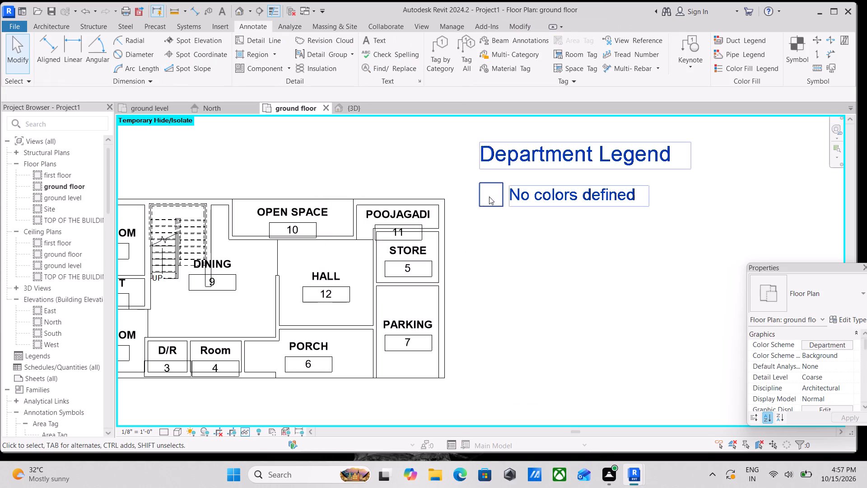
Open the Department legend's color scheme for editing.
{"action": "scroll", "coordinate": [494, 184], "scroll_direction": "down", "scroll_amount": 1}
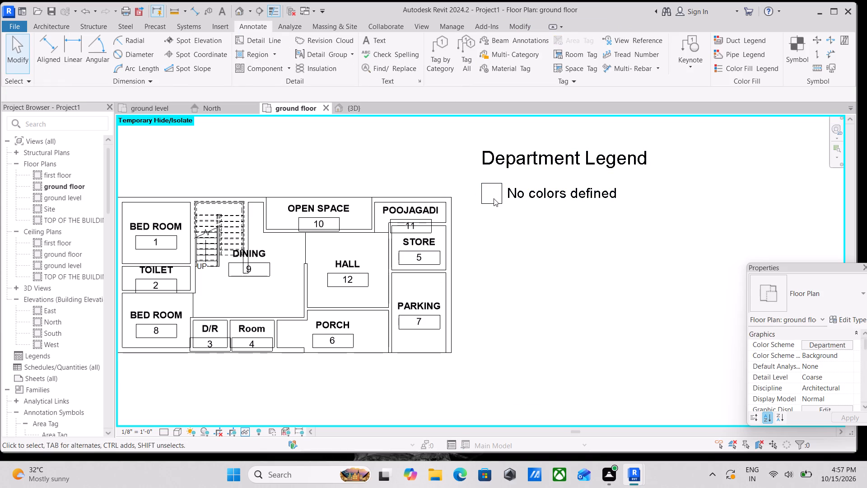
{"action": "left_click", "coordinate": [502, 203]}
{"action": "scroll", "coordinate": [502, 203], "scroll_direction": "up", "scroll_amount": 2}
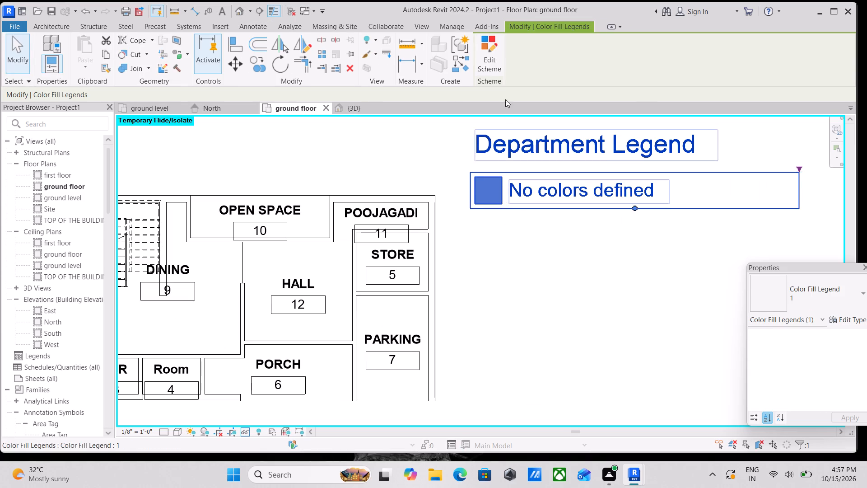
{"action": "left_click", "coordinate": [488, 67]}
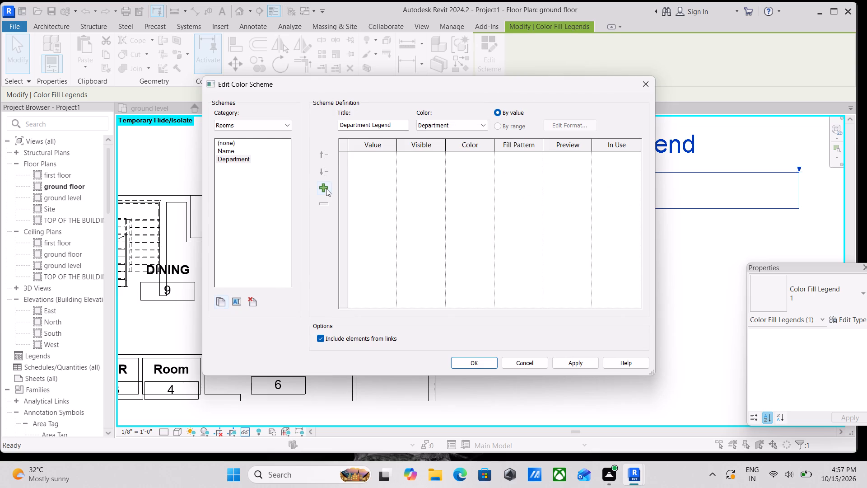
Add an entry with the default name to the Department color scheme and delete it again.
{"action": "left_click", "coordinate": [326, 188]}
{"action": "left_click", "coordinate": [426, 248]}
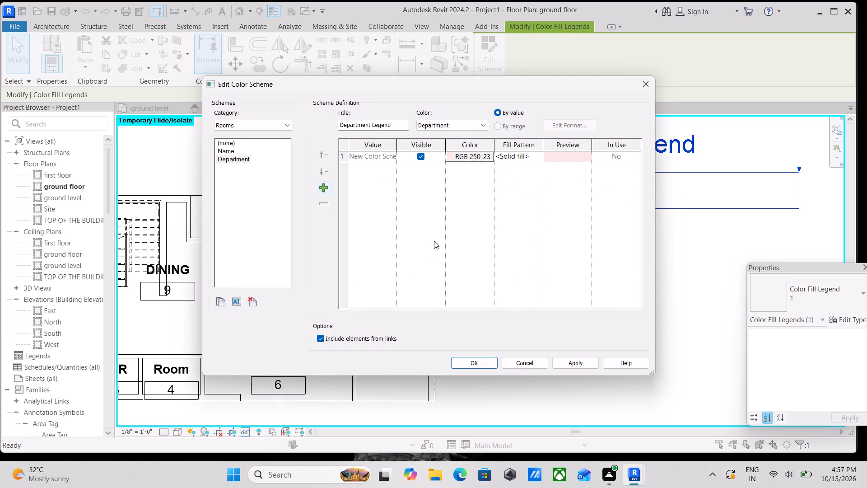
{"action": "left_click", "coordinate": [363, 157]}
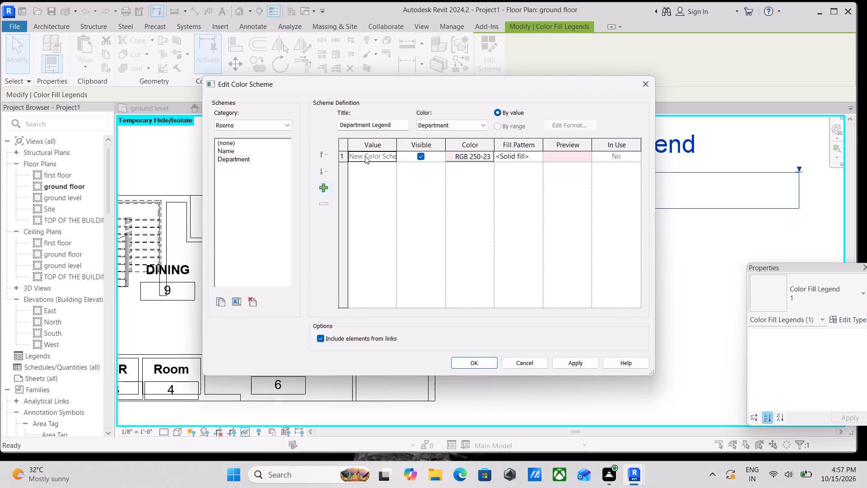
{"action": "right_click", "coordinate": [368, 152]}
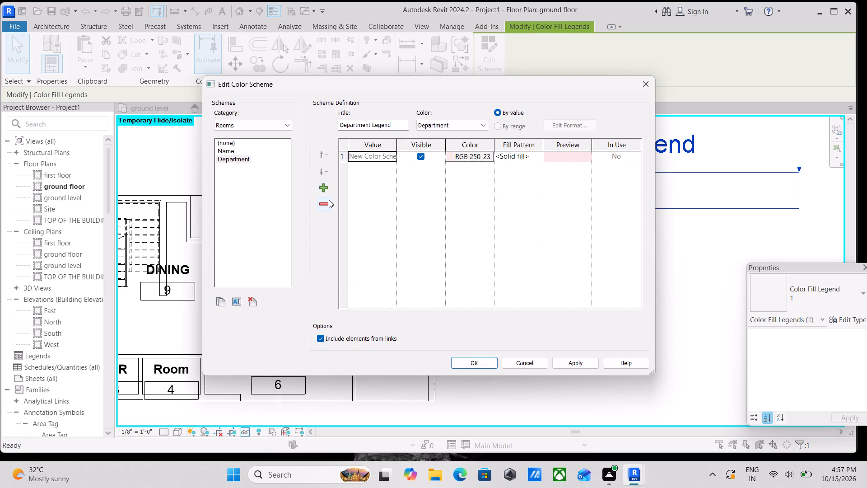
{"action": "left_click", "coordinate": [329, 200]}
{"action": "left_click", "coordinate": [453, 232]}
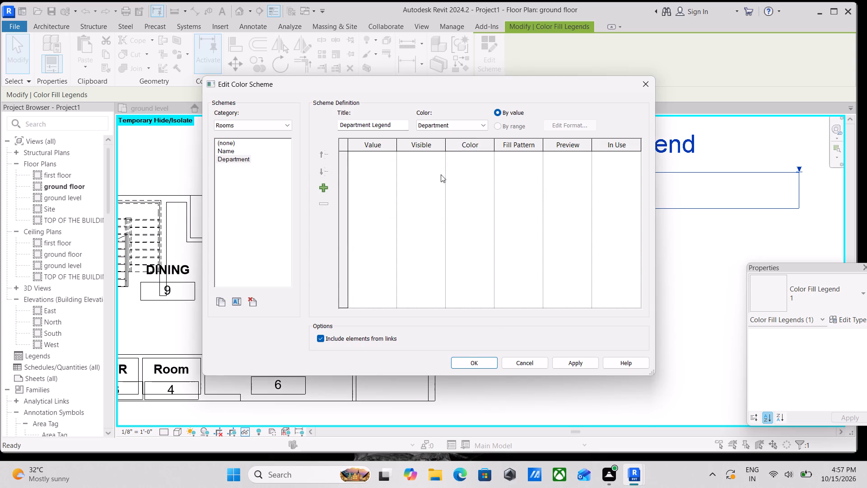
Set the Department scheme to color rooms by Name, accepting that existing colors are not preserved.
{"action": "left_click", "coordinate": [461, 124]}
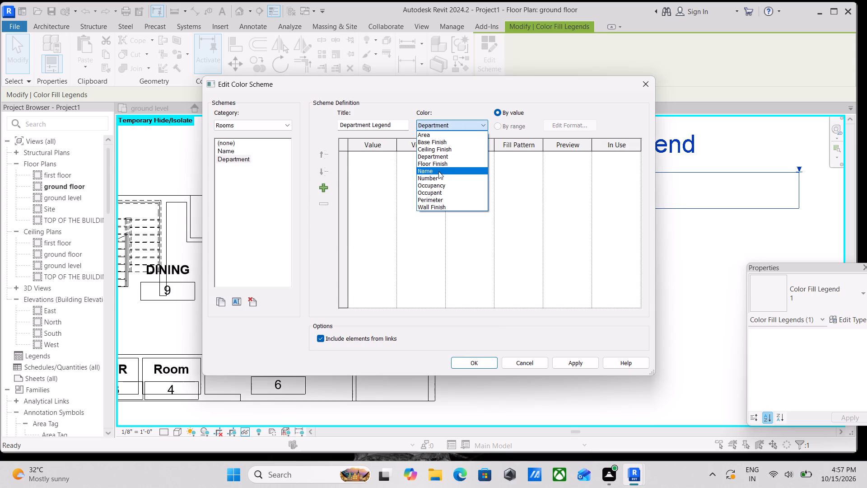
{"action": "left_click", "coordinate": [439, 174]}
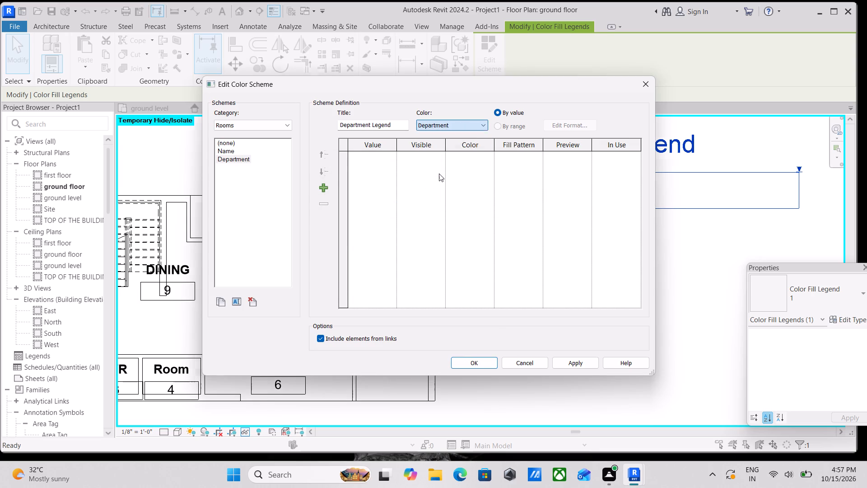
{"action": "left_click", "coordinate": [452, 253]}
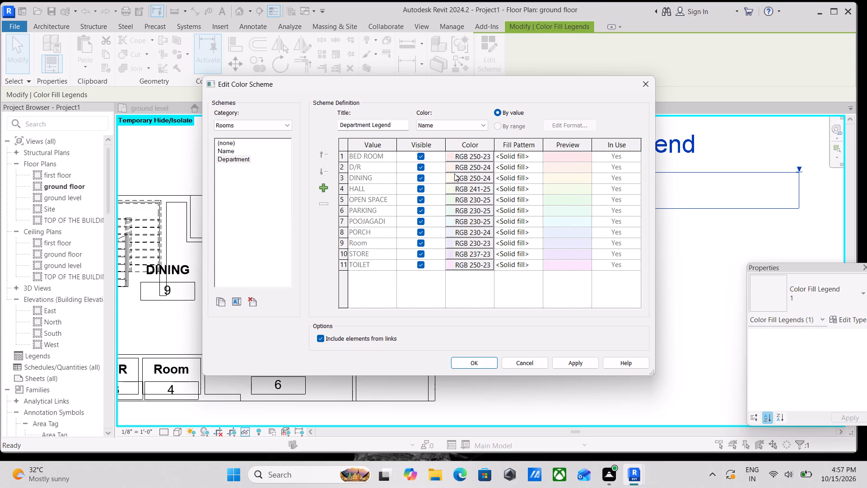
Move the BED ROOM entry down to the last row of the color scheme, below TOILET.
{"action": "left_click", "coordinate": [385, 159]}
{"action": "left_click", "coordinate": [387, 157]}
{"action": "left_click", "coordinate": [331, 174]}
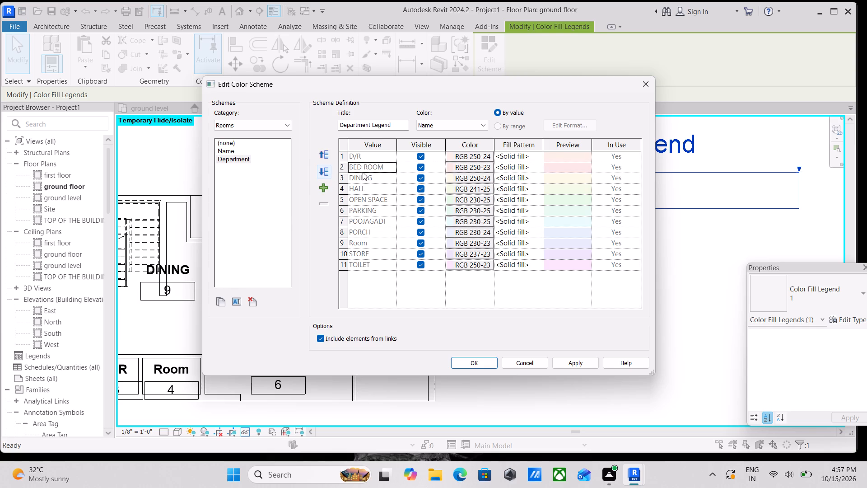
{"action": "left_click", "coordinate": [330, 174]}
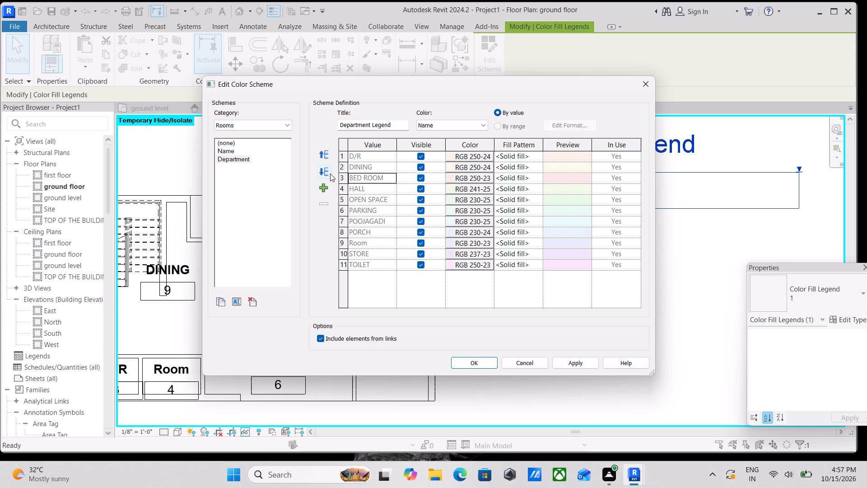
{"action": "left_click", "coordinate": [330, 174]}
{"action": "triple_click", "coordinate": [330, 174]}
{"action": "triple_click", "coordinate": [330, 174]}
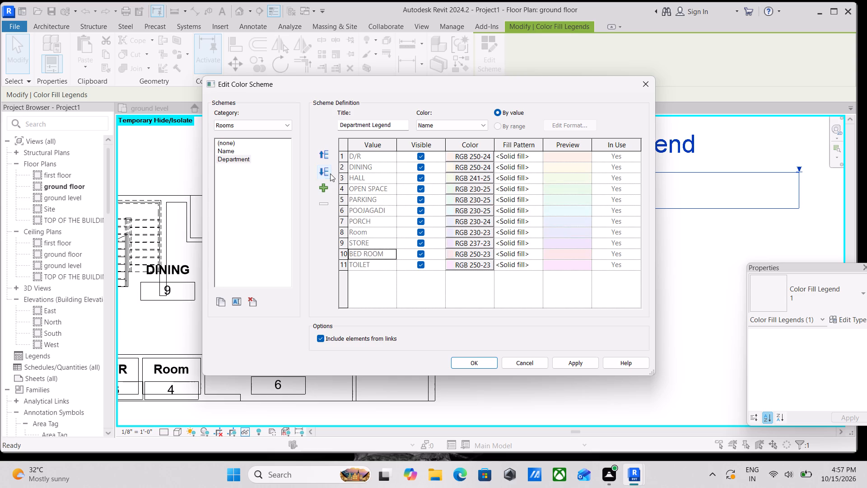
{"action": "left_click", "coordinate": [330, 174]}
{"action": "scroll", "coordinate": [505, 354], "scroll_direction": "down", "scroll_amount": 2}
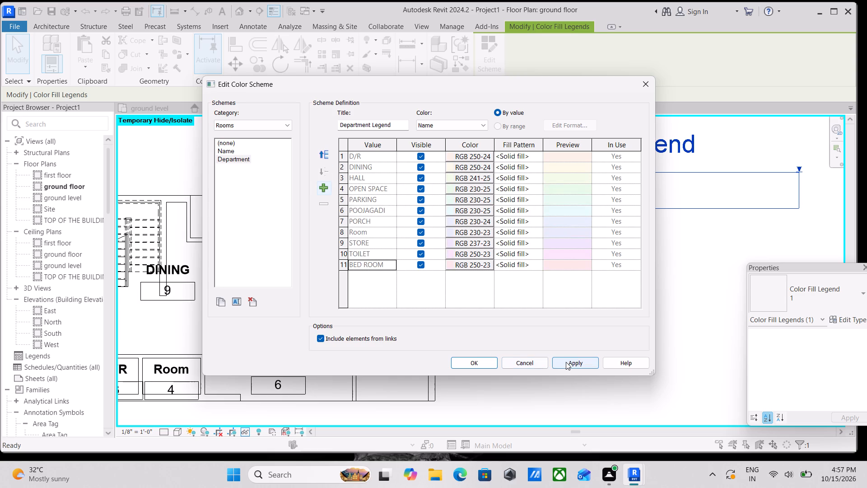
Apply the Name-based Department color scheme to the ground floor plan, close the scheme editor and deselect the legend.
{"action": "left_click", "coordinate": [567, 362]}
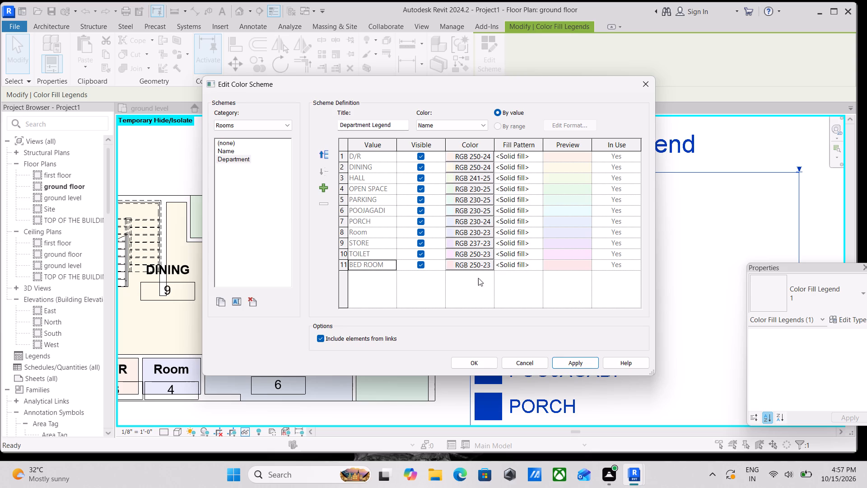
{"action": "scroll", "coordinate": [535, 298], "scroll_direction": "down", "scroll_amount": 1}
{"action": "scroll", "coordinate": [556, 332], "scroll_direction": "down", "scroll_amount": 2}
{"action": "left_click", "coordinate": [569, 363]}
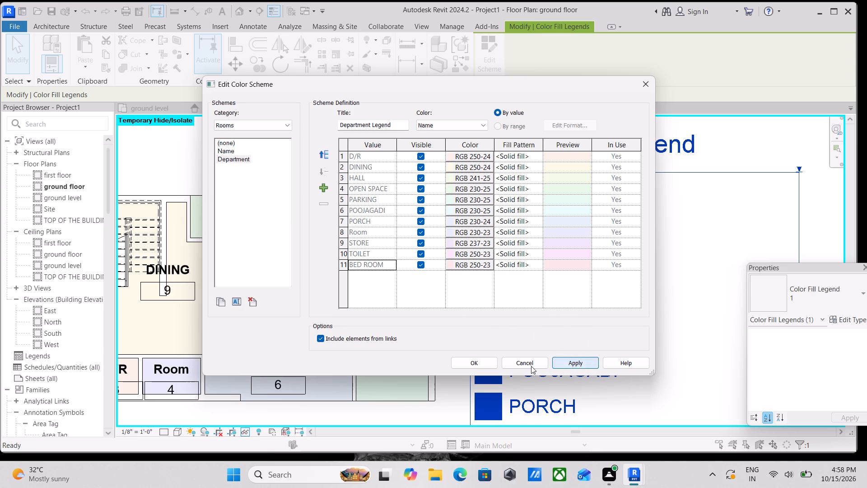
{"action": "left_click", "coordinate": [461, 362]}
{"action": "scroll", "coordinate": [484, 287], "scroll_direction": "down", "scroll_amount": 2}
{"action": "scroll", "coordinate": [428, 299], "scroll_direction": "down", "scroll_amount": 3}
{"action": "middle_click_drag", "start_coordinate": [428, 275], "coordinate": [428, 239]}
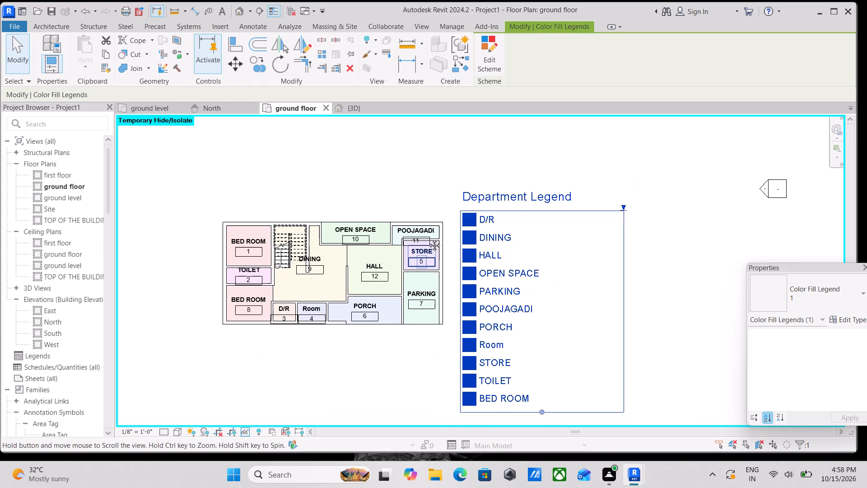
{"action": "middle_click_drag", "start_coordinate": [428, 239], "coordinate": [428, 234]}
{"action": "scroll", "coordinate": [421, 334], "scroll_direction": "up", "scroll_amount": 2}
{"action": "key", "text": "Escape"}
Nudge the DINING room tag downward in the dining room, clear of the staircase and its adjoining wall.
{"action": "scroll", "coordinate": [527, 321], "scroll_direction": "up", "scroll_amount": 3}
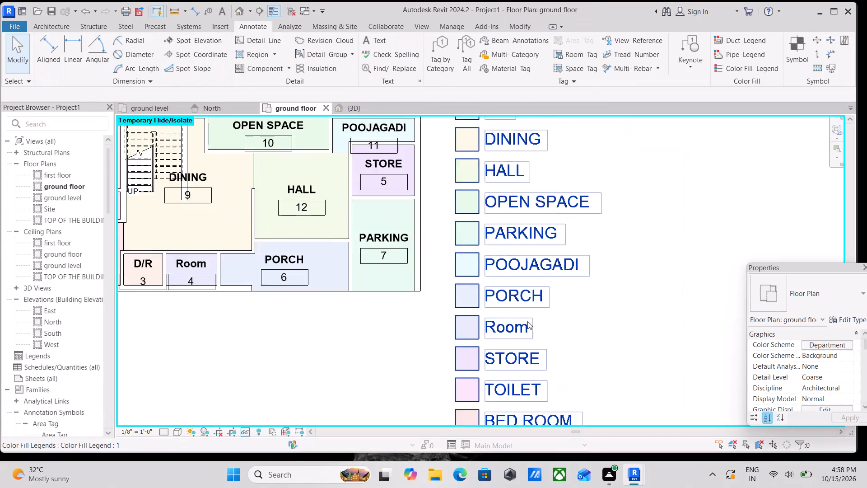
{"action": "scroll", "coordinate": [446, 305], "scroll_direction": "down", "scroll_amount": 4}
{"action": "scroll", "coordinate": [383, 312], "scroll_direction": "down", "scroll_amount": 1}
{"action": "middle_click_drag", "start_coordinate": [383, 312], "coordinate": [461, 314]}
{"action": "scroll", "coordinate": [417, 242], "scroll_direction": "up", "scroll_amount": 3}
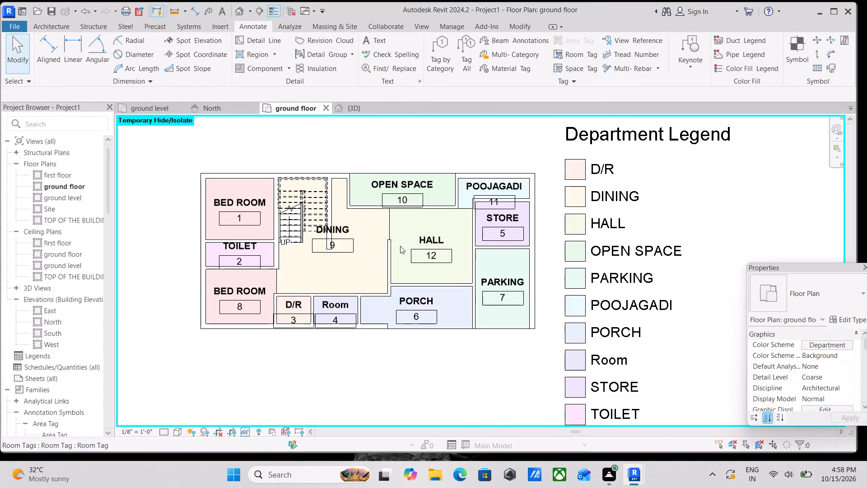
{"action": "scroll", "coordinate": [330, 262], "scroll_direction": "up", "scroll_amount": 2}
{"action": "middle_click_drag", "start_coordinate": [330, 262], "coordinate": [332, 294]}
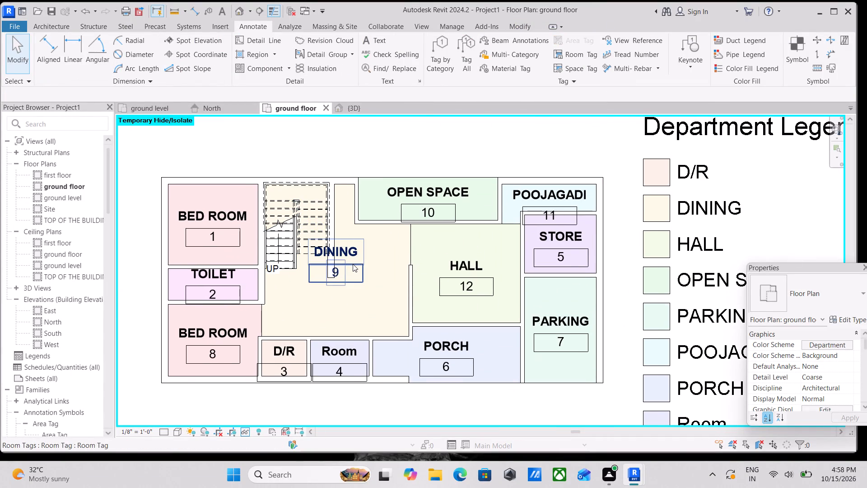
{"action": "left_click", "coordinate": [353, 264]}
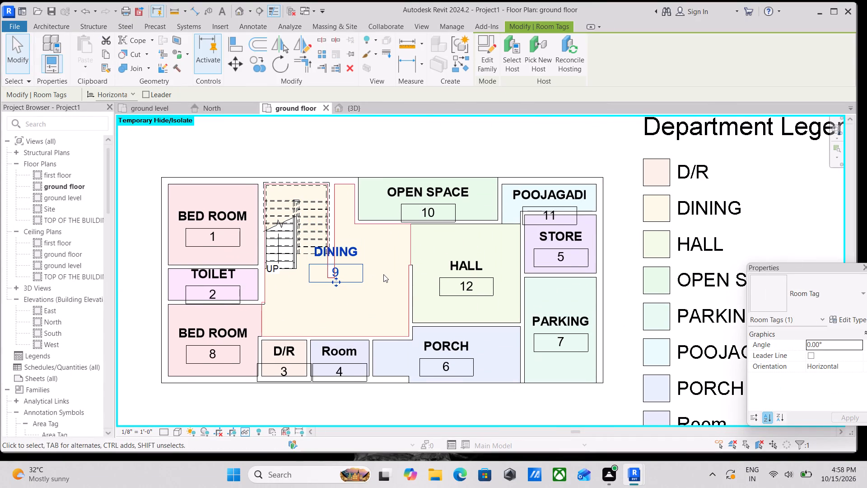
{"action": "key", "text": "Down"}
{"action": "key", "text": "Down"}
{"action": "key", "text": "Down"}
{"action": "key", "text": "Down"}
{"action": "key", "text": "Down"}
{"action": "key", "text": "Down"}
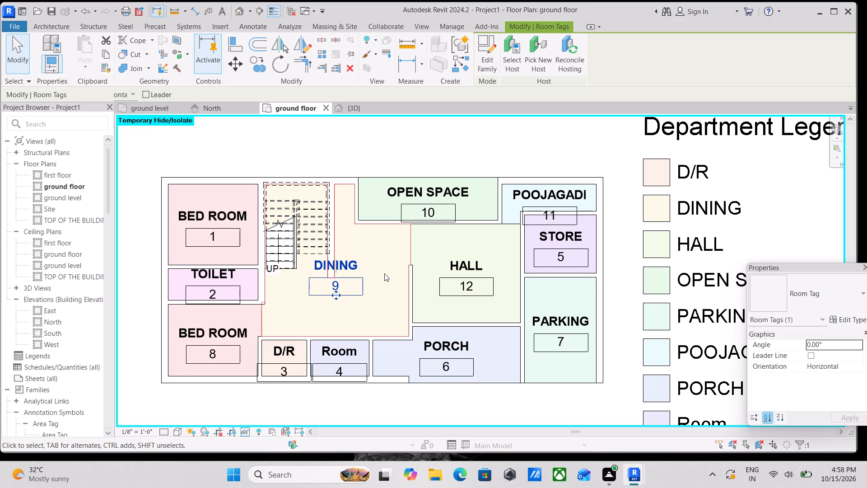
{"action": "key", "text": "Down"}
{"action": "key", "text": "Down"}
{"action": "key", "text": "Down"}
{"action": "key", "text": "Down"}
{"action": "key", "text": "Down"}
{"action": "key", "text": "Down"}
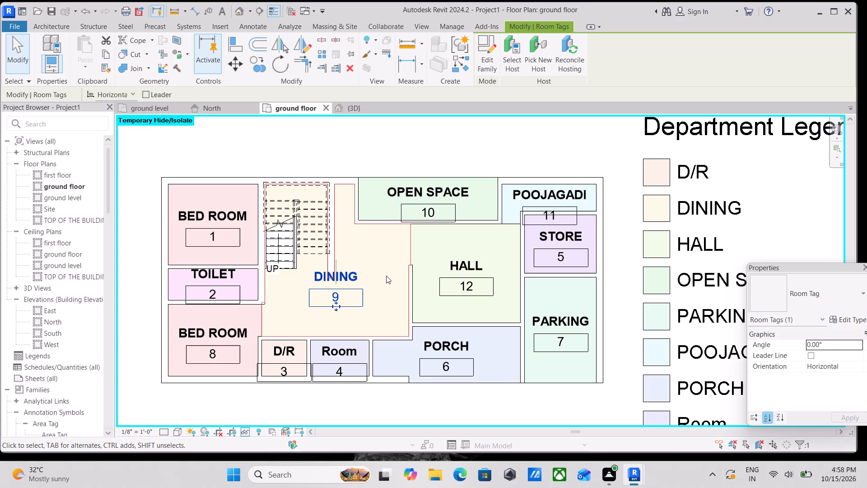
{"action": "key", "text": "Down"}
{"action": "key", "text": "Down"}
{"action": "key", "text": "Down"}
{"action": "key", "text": "Down"}
{"action": "key", "text": "Down"}
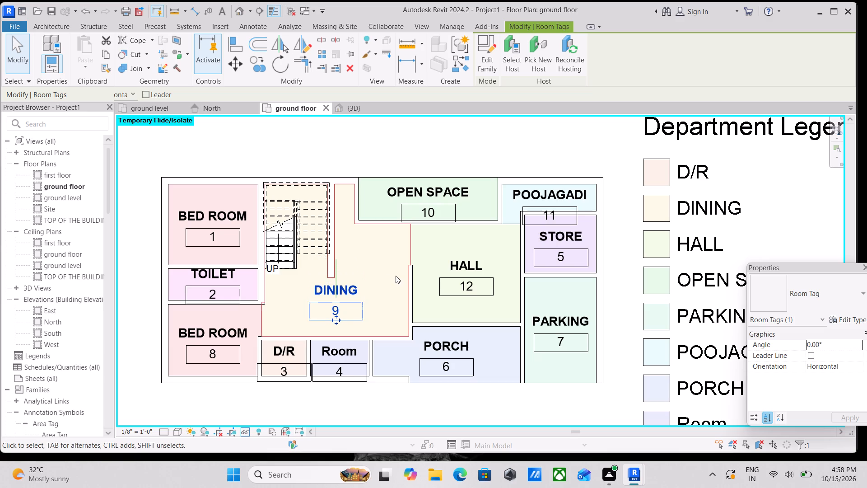
{"action": "key", "text": "Down"}
Inspect the colored ground floor rooms, their tags and the Department Legend, with a brief look at the 3D view.
{"action": "scroll", "coordinate": [477, 249], "scroll_direction": "down", "scroll_amount": 4}
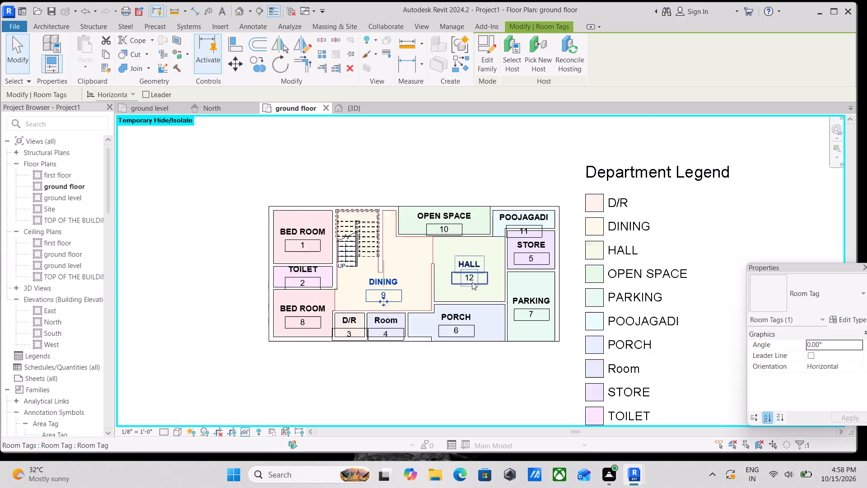
{"action": "middle_click_drag", "start_coordinate": [471, 282], "coordinate": [358, 280]}
{"action": "scroll", "coordinate": [546, 302], "scroll_direction": "down", "scroll_amount": 2}
{"action": "middle_click_drag", "start_coordinate": [545, 297], "coordinate": [549, 263]}
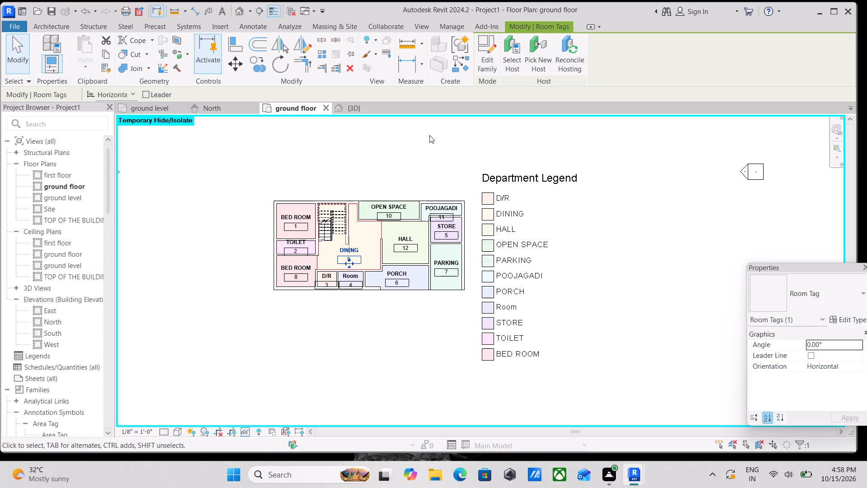
{"action": "scroll", "coordinate": [385, 188], "scroll_direction": "up", "scroll_amount": 3}
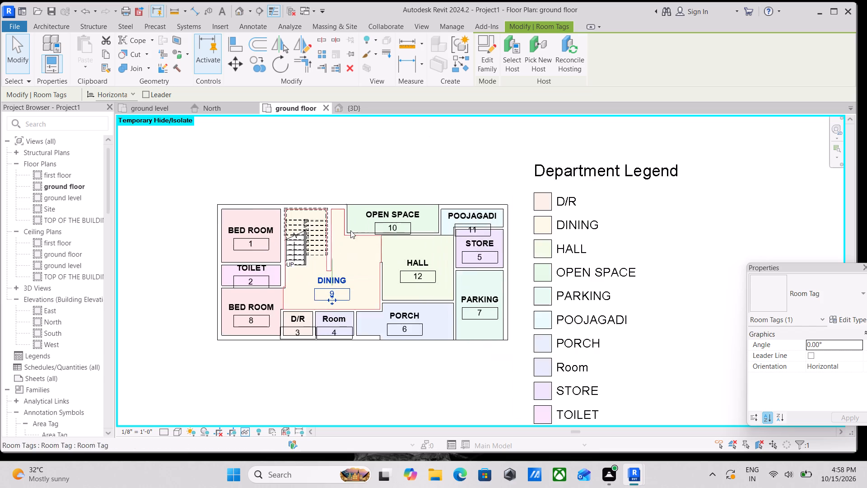
{"action": "scroll", "coordinate": [350, 230], "scroll_direction": "up", "scroll_amount": 3}
{"action": "scroll", "coordinate": [331, 305], "scroll_direction": "up", "scroll_amount": 3}
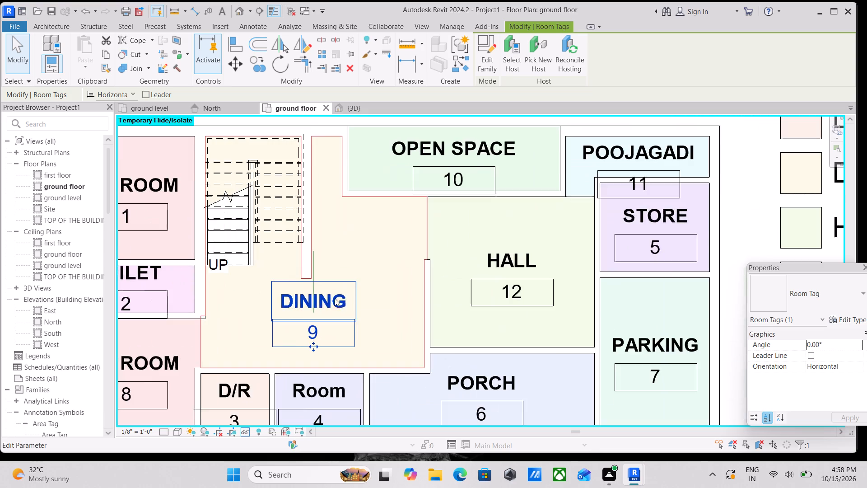
{"action": "scroll", "coordinate": [343, 289], "scroll_direction": "down", "scroll_amount": 4}
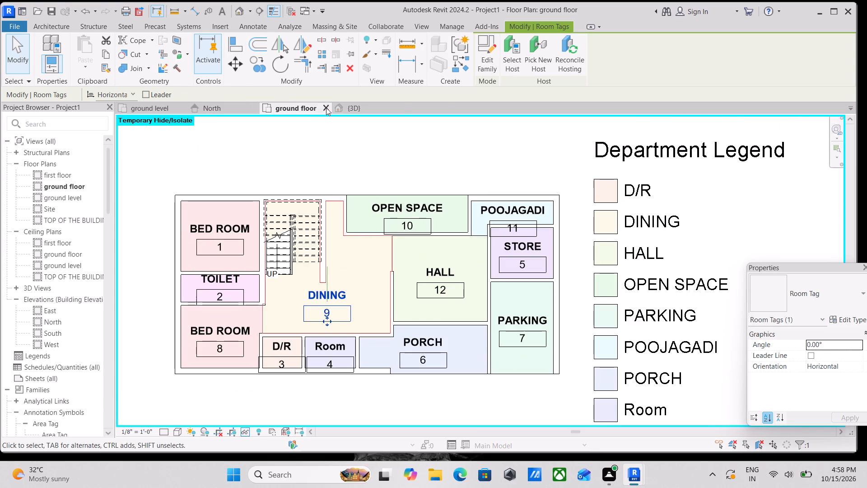
{"action": "left_click", "coordinate": [342, 108]}
{"action": "left_click", "coordinate": [165, 110]}
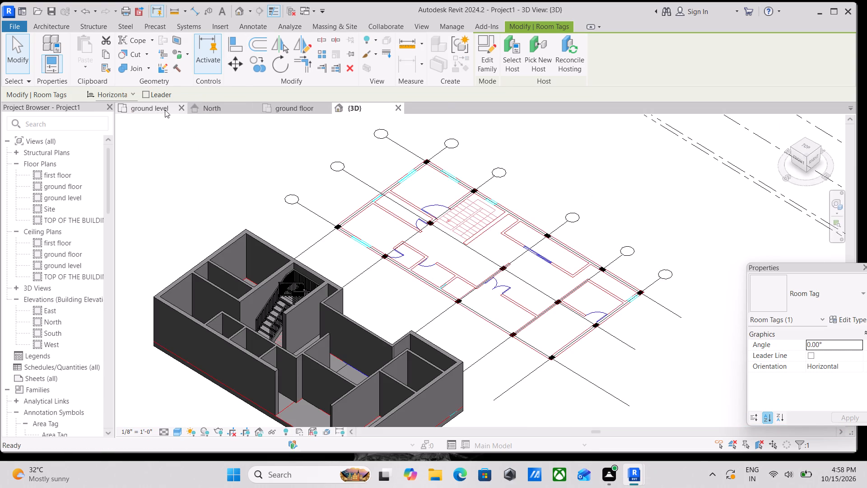
{"action": "left_click", "coordinate": [304, 108]}
{"action": "scroll", "coordinate": [491, 271], "scroll_direction": "down", "scroll_amount": 1}
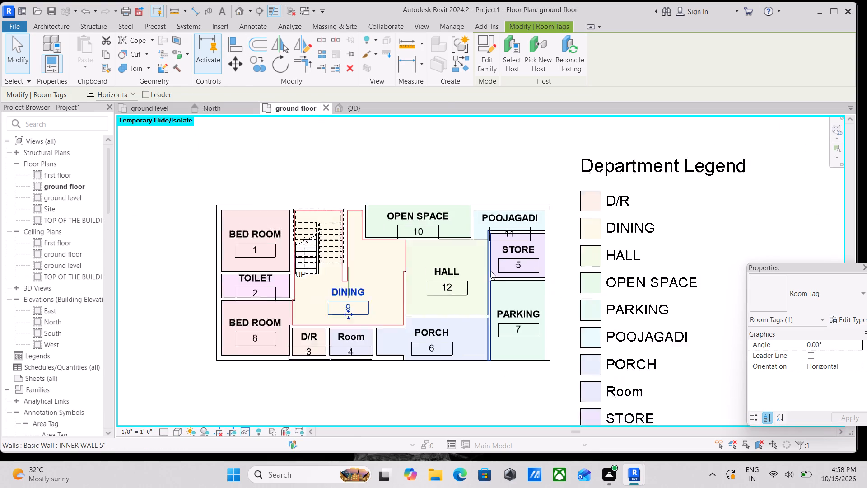
{"action": "scroll", "coordinate": [491, 271], "scroll_direction": "down", "scroll_amount": 1}
{"action": "scroll", "coordinate": [288, 235], "scroll_direction": "up", "scroll_amount": 5}
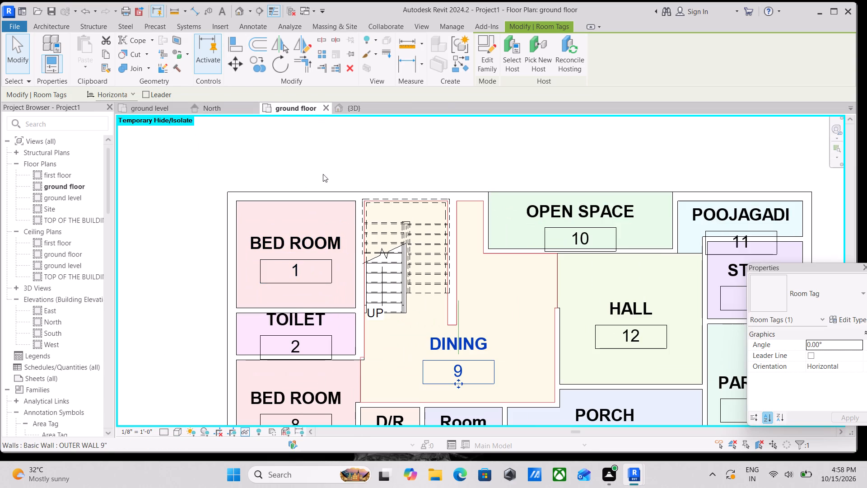
{"action": "scroll", "coordinate": [340, 208], "scroll_direction": "down", "scroll_amount": 3}
{"action": "scroll", "coordinate": [450, 256], "scroll_direction": "down", "scroll_amount": 1}
{"action": "middle_click_drag", "start_coordinate": [450, 256], "coordinate": [275, 239]}
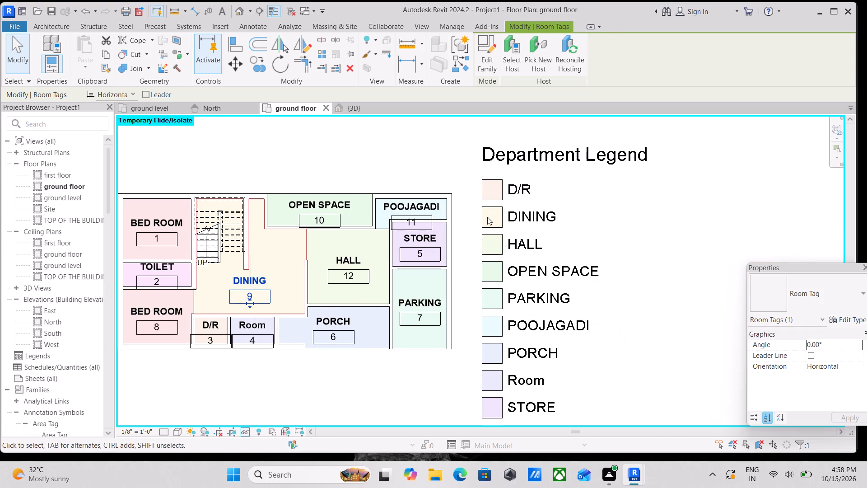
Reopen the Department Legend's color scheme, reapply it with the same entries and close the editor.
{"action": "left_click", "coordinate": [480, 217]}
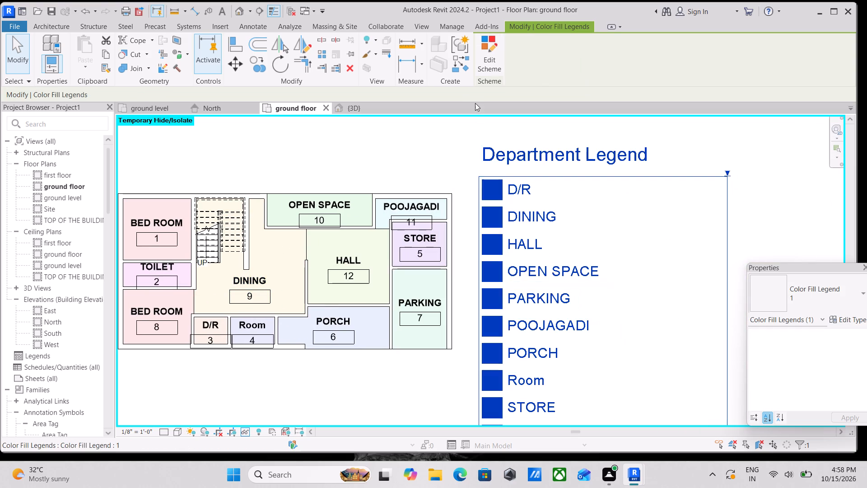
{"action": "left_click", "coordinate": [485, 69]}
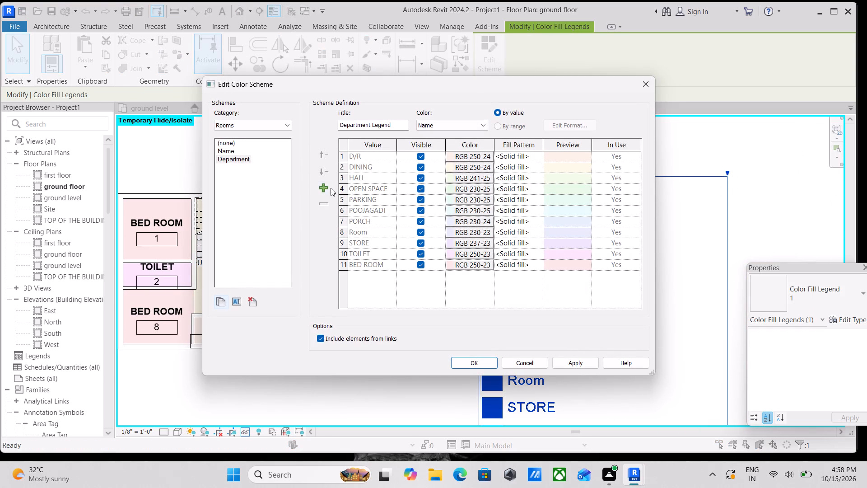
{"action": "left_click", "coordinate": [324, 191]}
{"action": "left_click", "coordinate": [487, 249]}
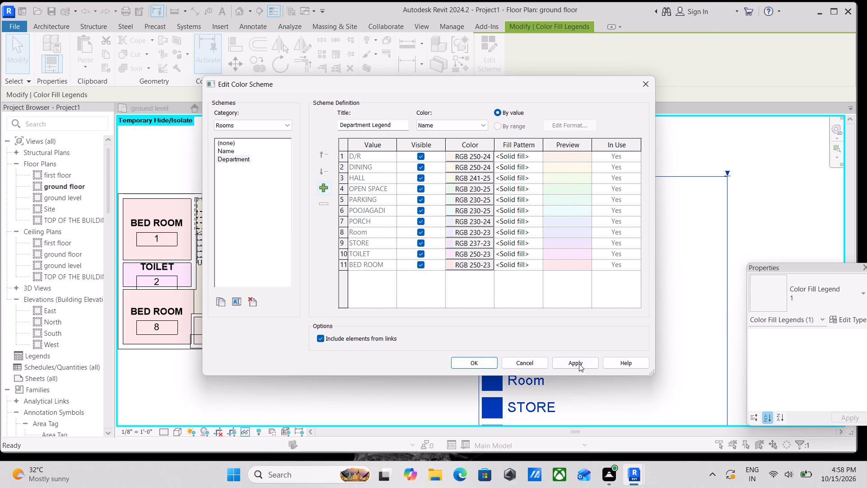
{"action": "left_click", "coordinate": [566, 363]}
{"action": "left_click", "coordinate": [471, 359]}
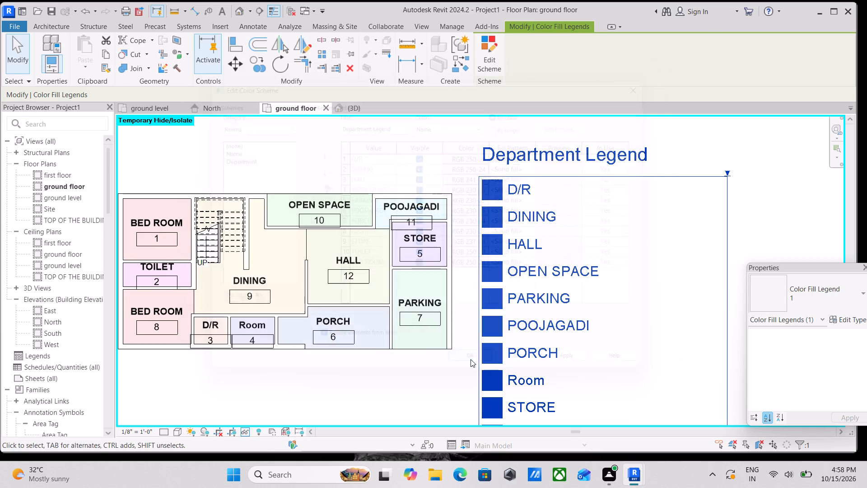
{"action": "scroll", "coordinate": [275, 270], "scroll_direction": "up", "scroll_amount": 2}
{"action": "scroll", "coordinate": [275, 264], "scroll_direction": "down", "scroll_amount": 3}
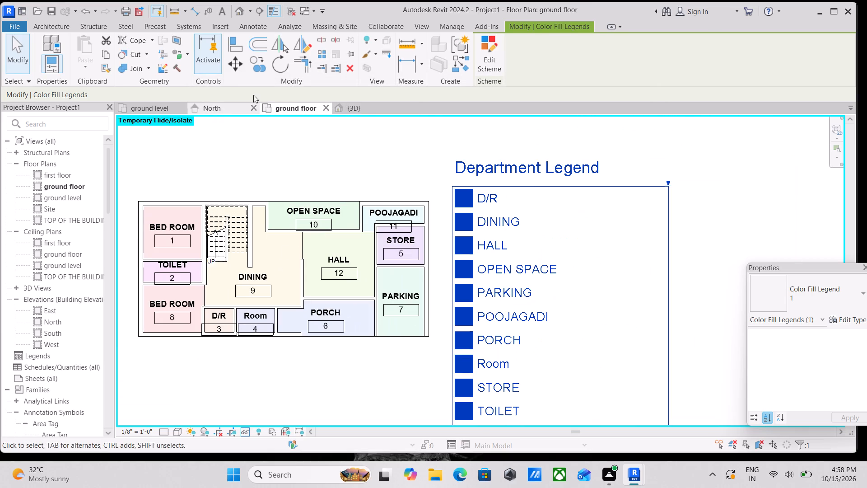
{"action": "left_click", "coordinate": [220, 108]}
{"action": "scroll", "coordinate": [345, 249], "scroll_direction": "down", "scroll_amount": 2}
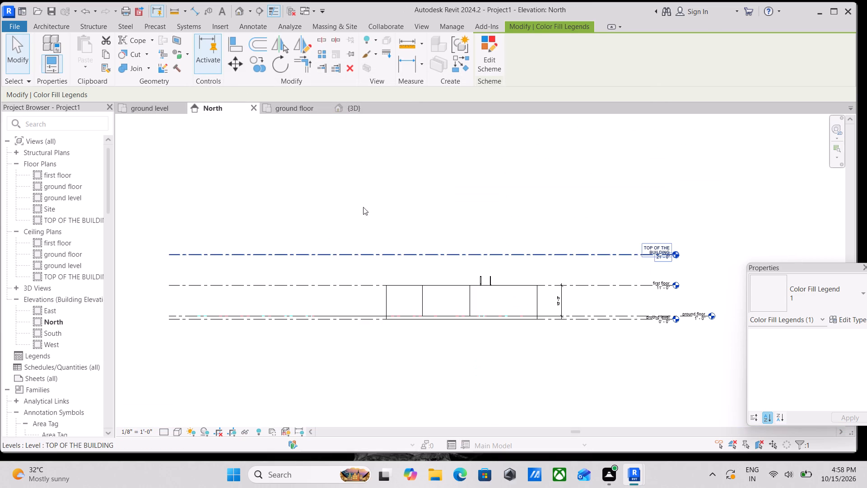
Orient the 3D view to Top and temporarily hide the imported AUTOCAD PROJECT 3.dwg drawing.
{"action": "left_click", "coordinate": [354, 113]}
{"action": "middle_click_drag", "start_coordinate": [357, 280], "coordinate": [356, 258]}
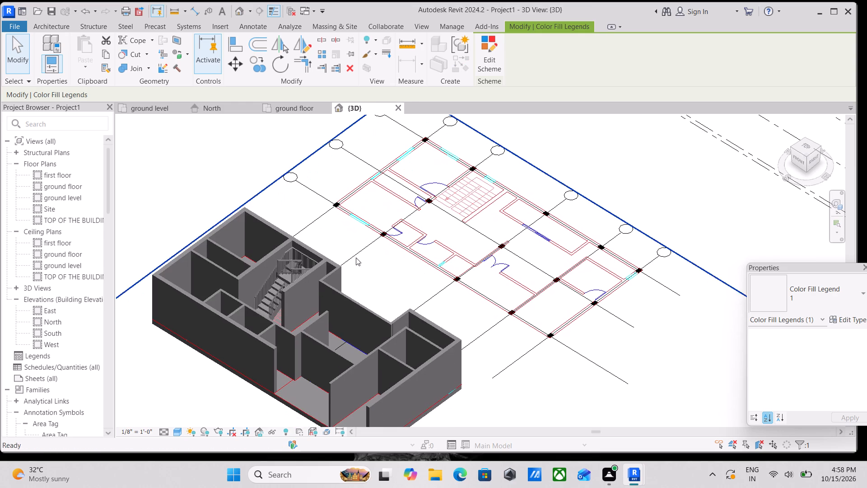
{"action": "left_click", "coordinate": [801, 147]}
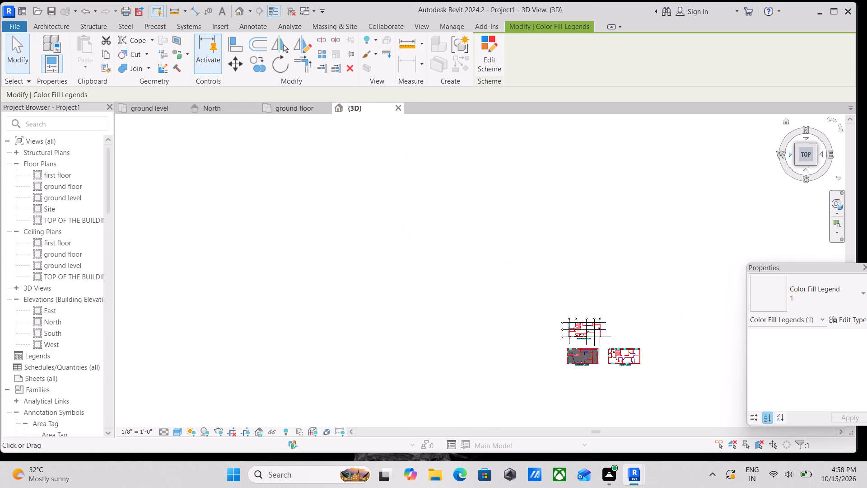
{"action": "scroll", "coordinate": [362, 261], "scroll_direction": "up", "scroll_amount": 16}
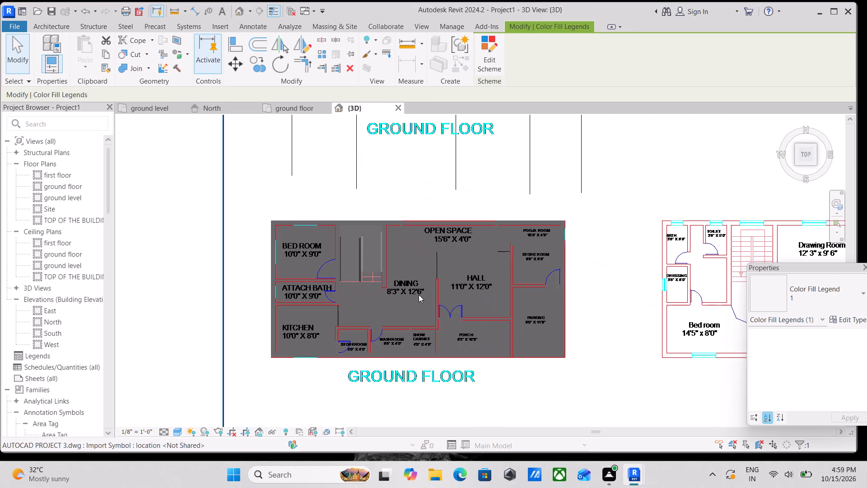
{"action": "middle_click_drag", "start_coordinate": [439, 210], "coordinate": [411, 295]}
{"action": "left_click", "coordinate": [429, 233]}
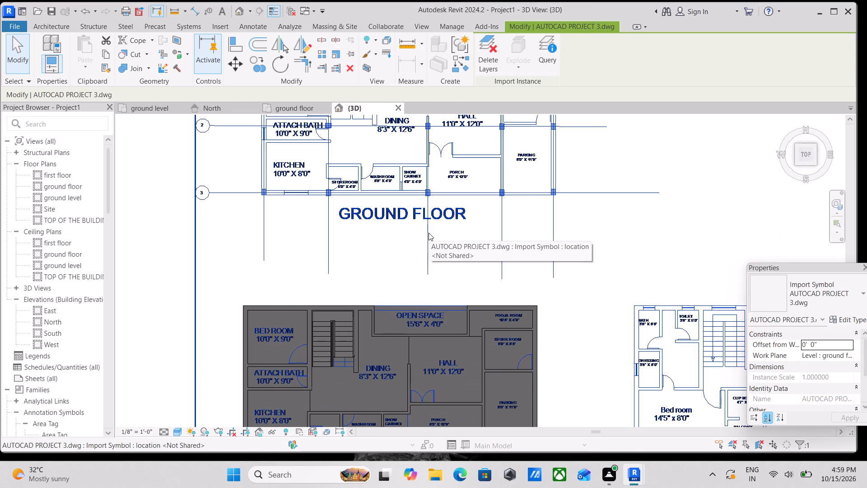
{"action": "scroll", "coordinate": [429, 233], "scroll_direction": "down", "scroll_amount": 4}
{"action": "type", "text": "HH"}
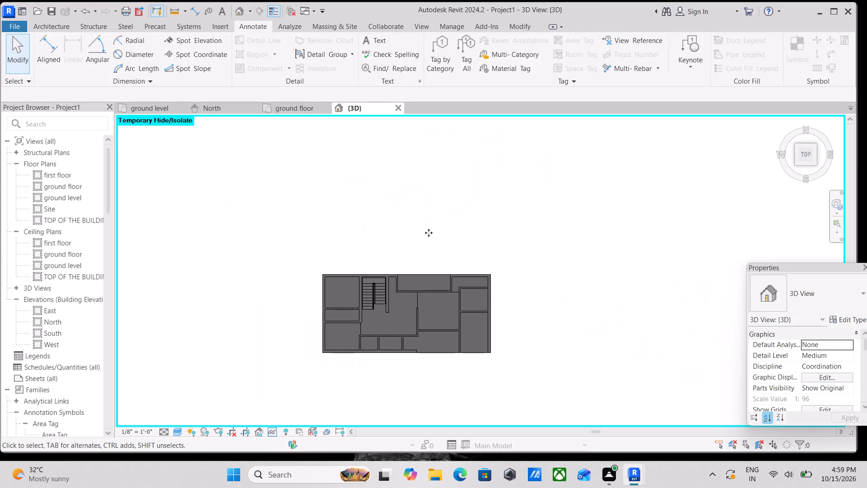
Examine the model's layout from above, and return to the ground floor plan to review its room colors and legend.
{"action": "scroll", "coordinate": [416, 314], "scroll_direction": "up", "scroll_amount": 5}
{"action": "scroll", "coordinate": [388, 263], "scroll_direction": "up", "scroll_amount": 3}
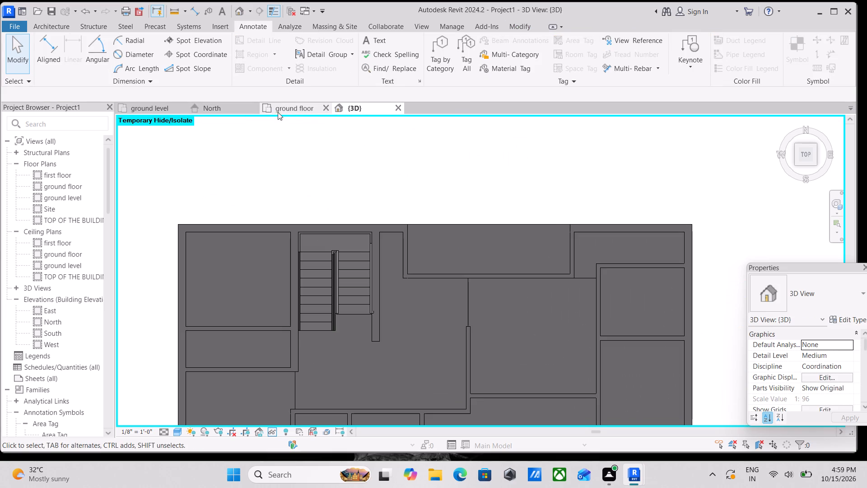
{"action": "left_click", "coordinate": [301, 109]}
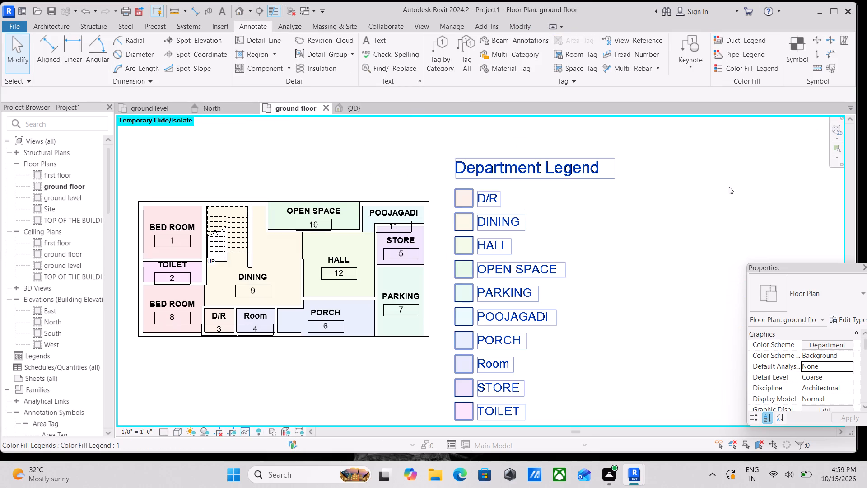
{"action": "scroll", "coordinate": [461, 255], "scroll_direction": "down", "scroll_amount": 3}
{"action": "scroll", "coordinate": [377, 288], "scroll_direction": "down", "scroll_amount": 2}
{"action": "scroll", "coordinate": [367, 301], "scroll_direction": "up", "scroll_amount": 3}
{"action": "scroll", "coordinate": [382, 229], "scroll_direction": "up", "scroll_amount": 2}
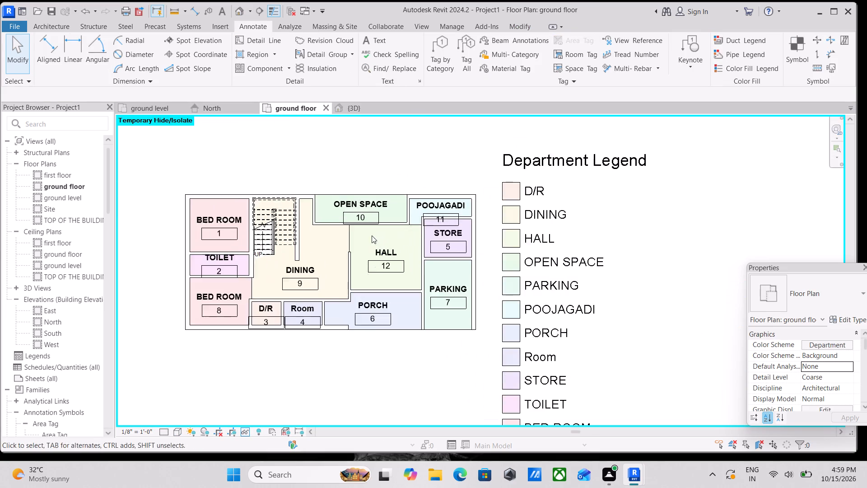
{"action": "scroll", "coordinate": [372, 235], "scroll_direction": "up", "scroll_amount": 1}
{"action": "scroll", "coordinate": [362, 241], "scroll_direction": "down", "scroll_amount": 4}
{"action": "scroll", "coordinate": [332, 255], "scroll_direction": "up", "scroll_amount": 3}
{"action": "scroll", "coordinate": [226, 229], "scroll_direction": "down", "scroll_amount": 2}
{"action": "scroll", "coordinate": [260, 192], "scroll_direction": "down", "scroll_amount": 3}
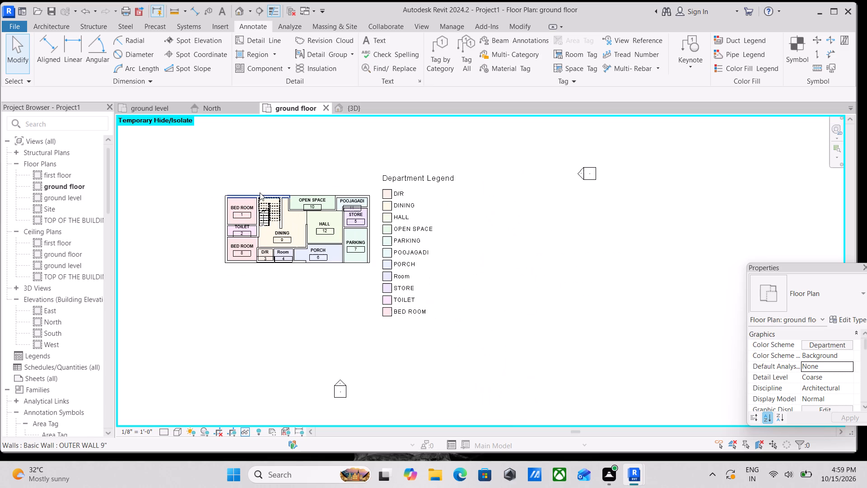
Examine the colored ground floor rooms, their tags and the staircase area, with a brief check of the 3D view.
{"action": "middle_click_drag", "start_coordinate": [268, 237], "coordinate": [470, 268]}
{"action": "scroll", "coordinate": [560, 270], "scroll_direction": "up", "scroll_amount": 4}
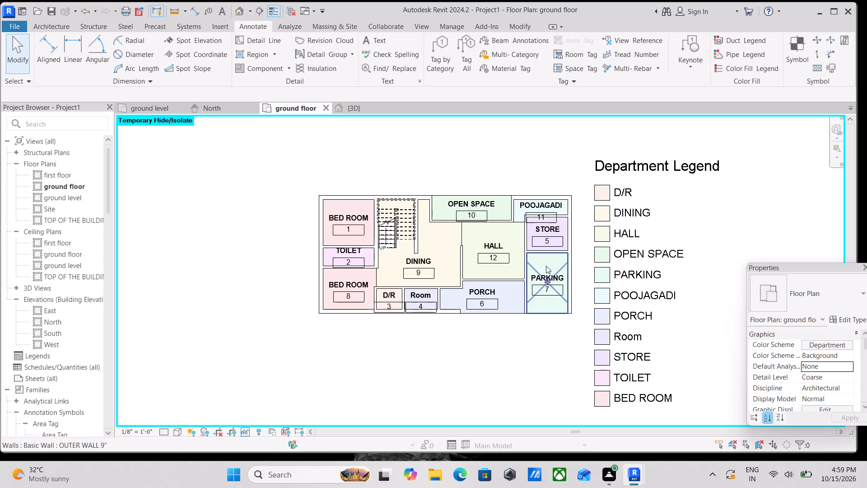
{"action": "scroll", "coordinate": [546, 266], "scroll_direction": "up", "scroll_amount": 3}
{"action": "scroll", "coordinate": [337, 237], "scroll_direction": "up", "scroll_amount": 3}
{"action": "middle_click_drag", "start_coordinate": [355, 225], "coordinate": [389, 216]}
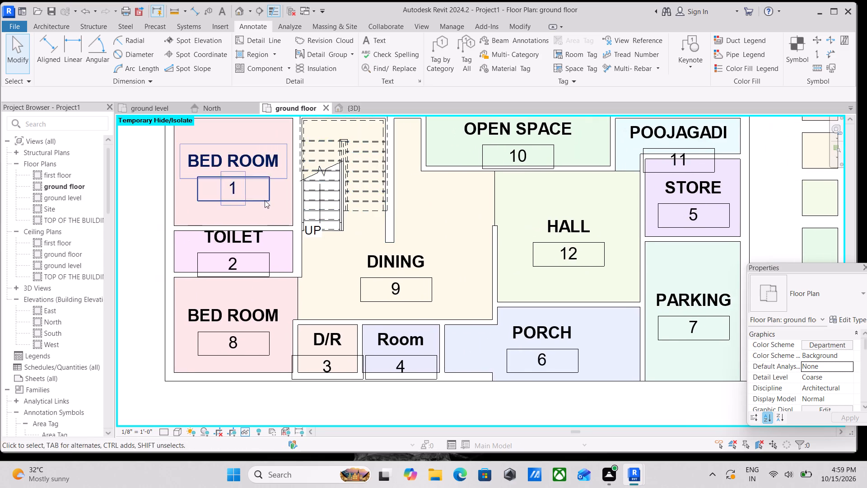
{"action": "middle_click_drag", "start_coordinate": [265, 200], "coordinate": [286, 243]}
{"action": "scroll", "coordinate": [265, 200], "scroll_direction": "down", "scroll_amount": 1}
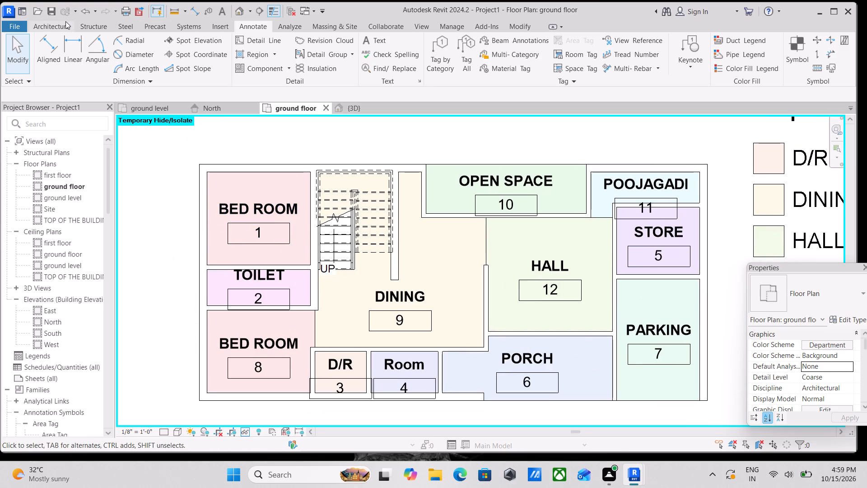
{"action": "scroll", "coordinate": [279, 156], "scroll_direction": "down", "scroll_amount": 2}
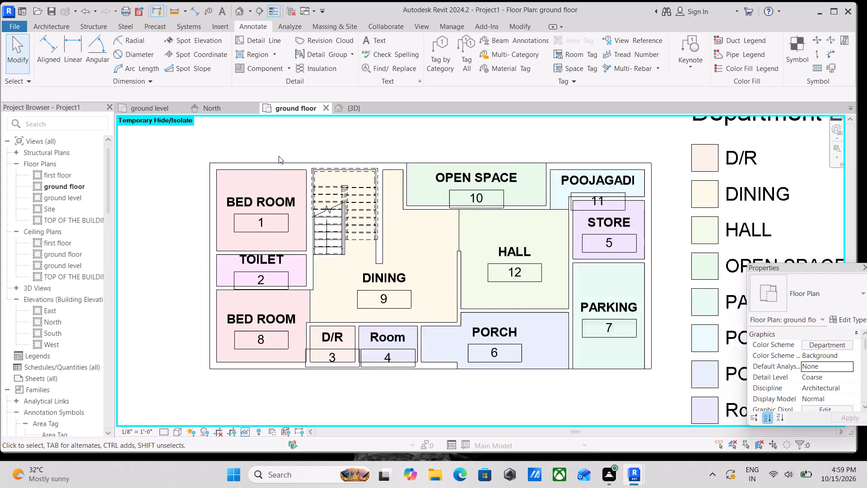
{"action": "scroll", "coordinate": [417, 302], "scroll_direction": "up", "scroll_amount": 2}
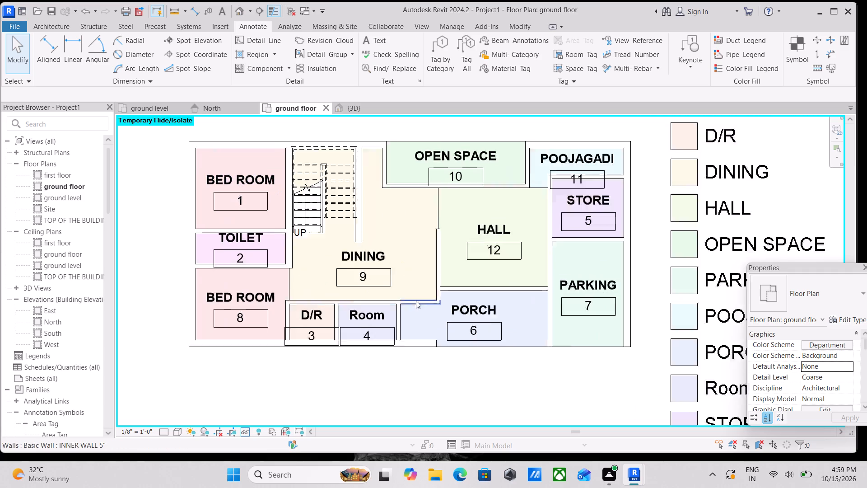
{"action": "scroll", "coordinate": [416, 300], "scroll_direction": "up", "scroll_amount": 1}
{"action": "scroll", "coordinate": [407, 282], "scroll_direction": "down", "scroll_amount": 2}
{"action": "middle_click_drag", "start_coordinate": [406, 279], "coordinate": [347, 284]}
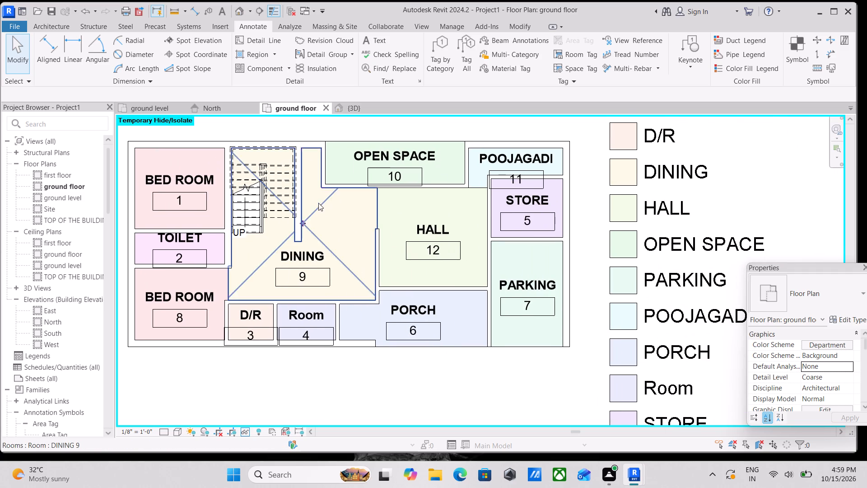
{"action": "left_click", "coordinate": [354, 107]}
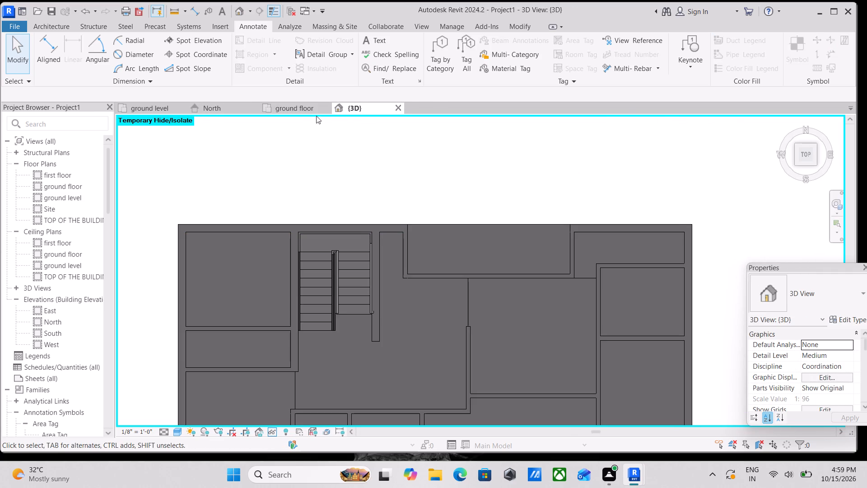
{"action": "left_click", "coordinate": [305, 109]}
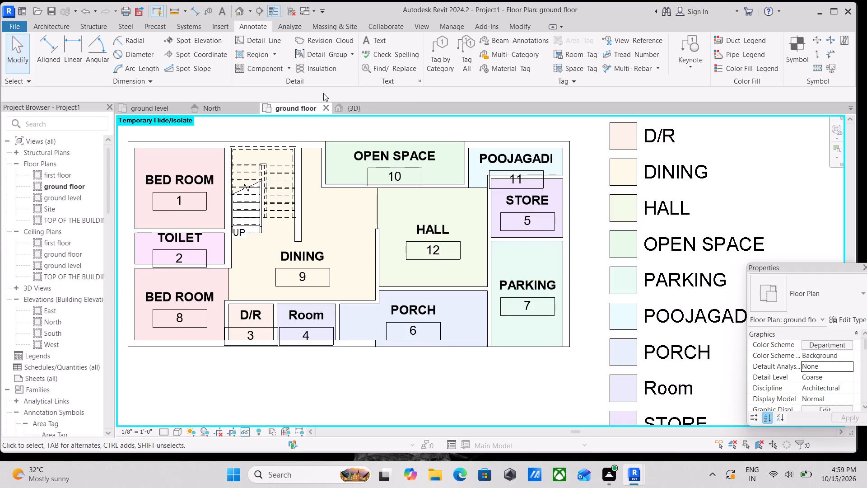
{"action": "left_click", "coordinate": [292, 196]}
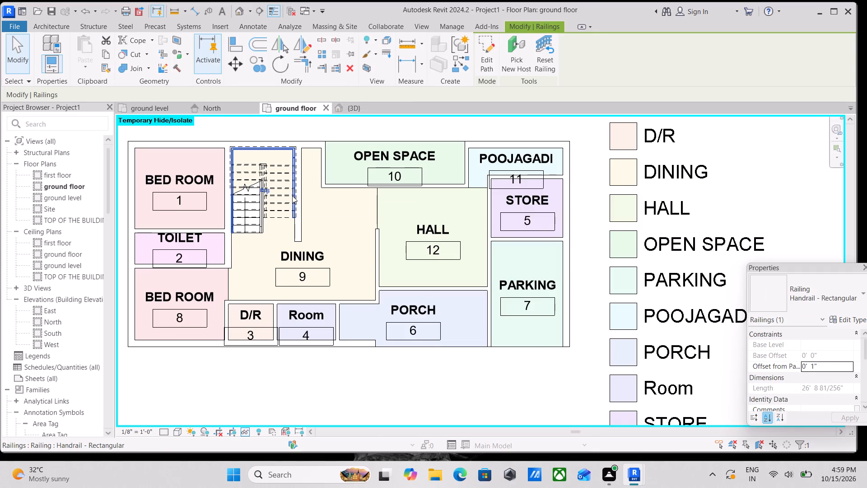
{"action": "key", "text": "Escape"}
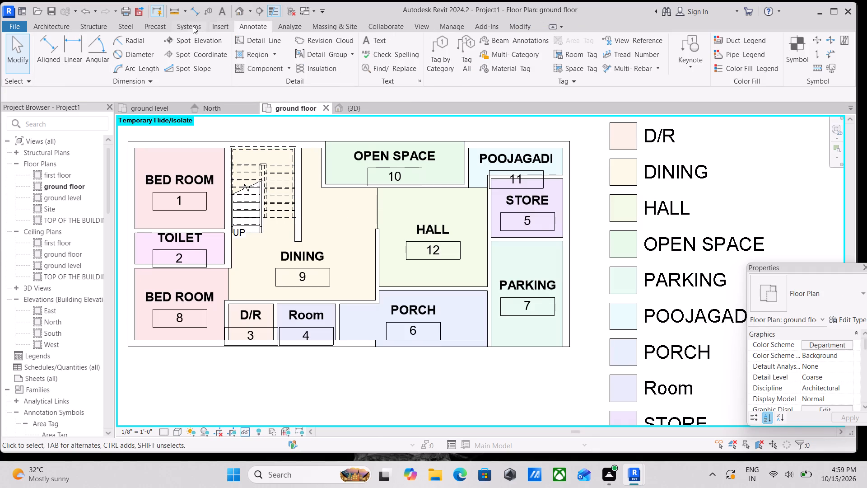
Start a shaft opening sketch in the ground floor plan.
{"action": "left_click", "coordinate": [43, 23]}
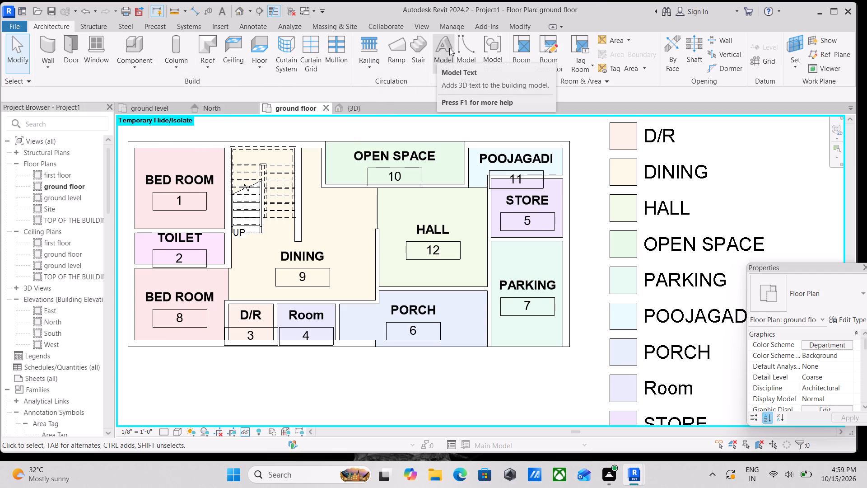
{"action": "left_click", "coordinate": [697, 48]}
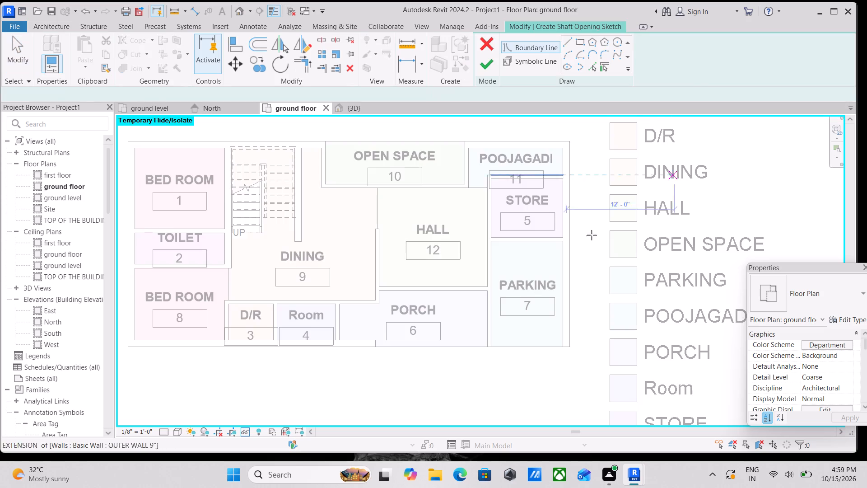
{"action": "scroll", "coordinate": [232, 148], "scroll_direction": "up", "scroll_amount": 2}
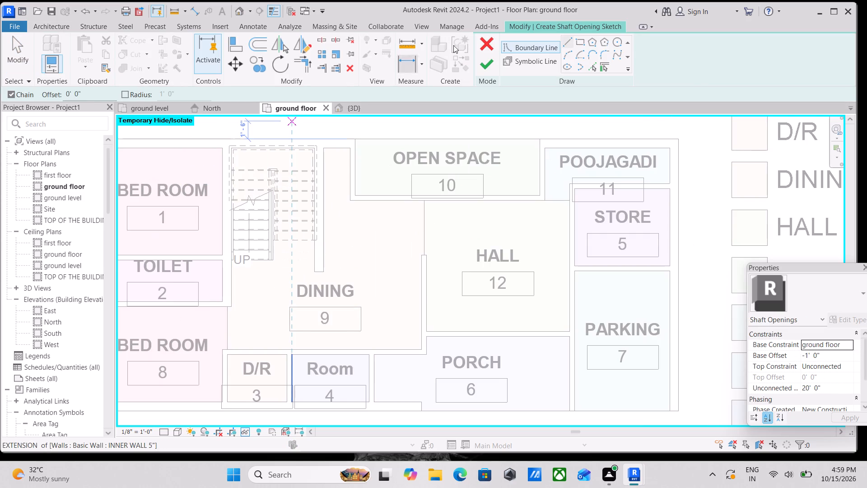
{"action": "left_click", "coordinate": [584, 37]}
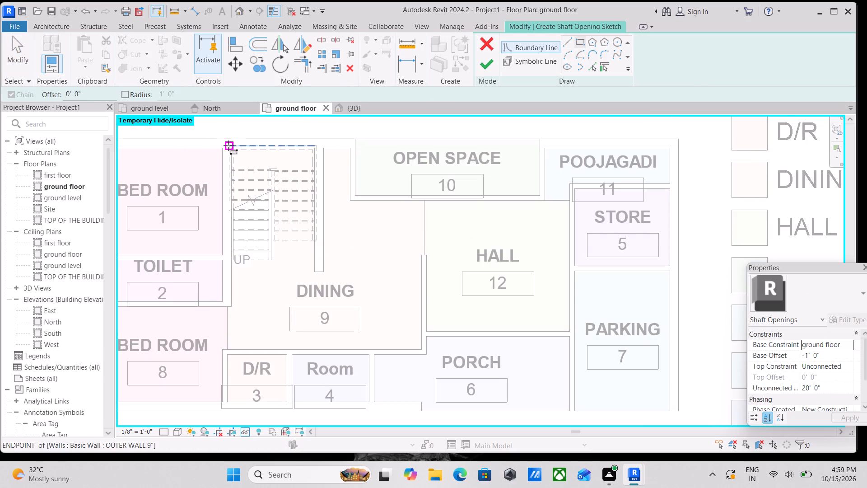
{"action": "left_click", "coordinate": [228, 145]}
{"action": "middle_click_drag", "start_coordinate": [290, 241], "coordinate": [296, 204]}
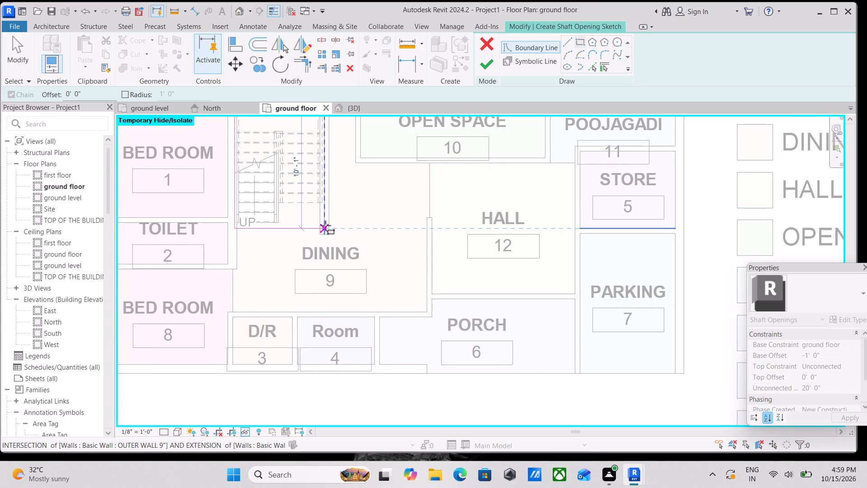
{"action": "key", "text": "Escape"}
Sketch a closed, stepped shaft boundary with lines around the staircase outline, about 7'-4" by 9'-6", and finish the opening.
{"action": "left_click", "coordinate": [571, 38]}
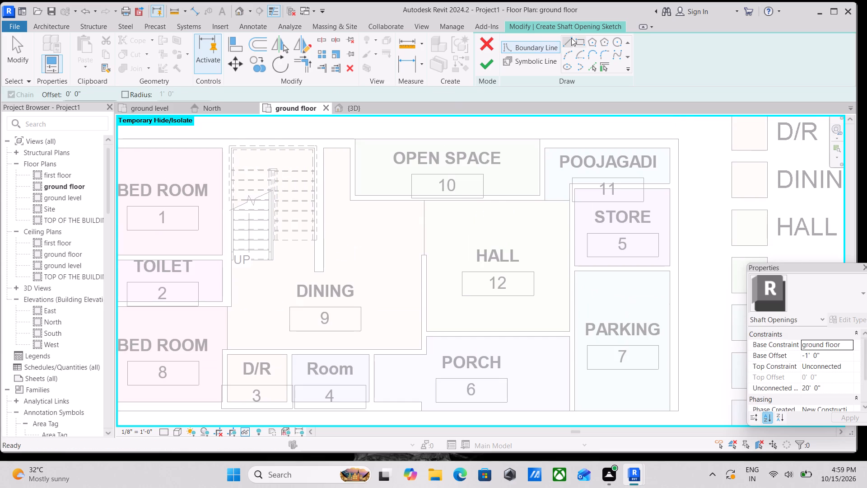
{"action": "scroll", "coordinate": [233, 150], "scroll_direction": "up", "scroll_amount": 3}
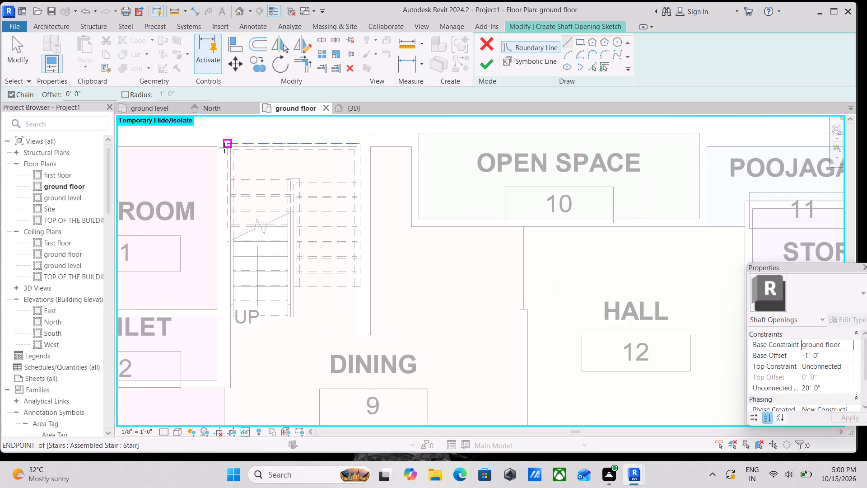
{"action": "left_click", "coordinate": [223, 144]}
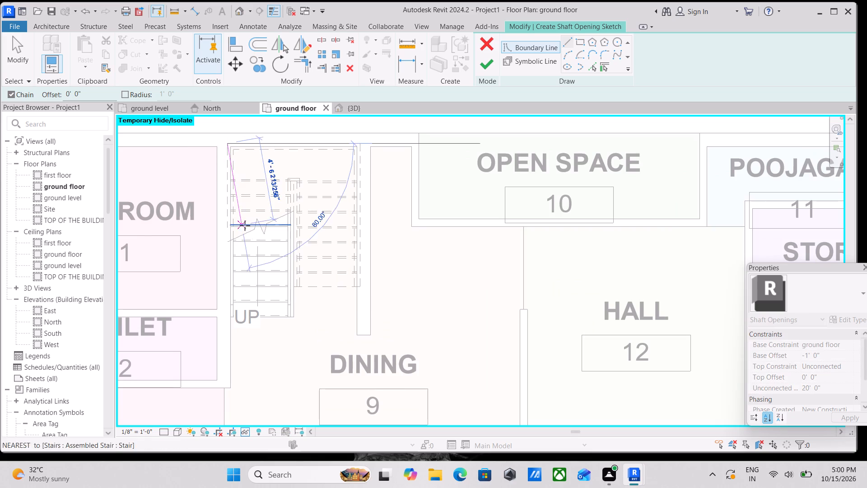
{"action": "middle_click_drag", "start_coordinate": [245, 225], "coordinate": [195, 160]}
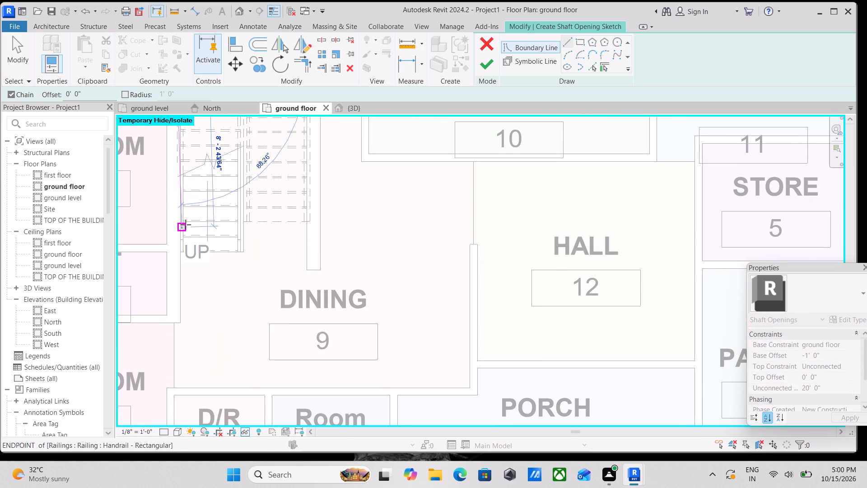
{"action": "left_click", "coordinate": [181, 255]}
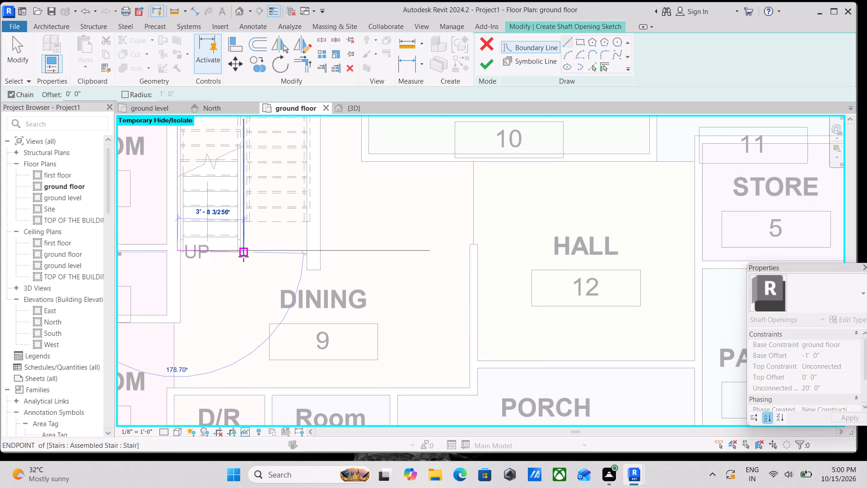
{"action": "left_click", "coordinate": [246, 257]}
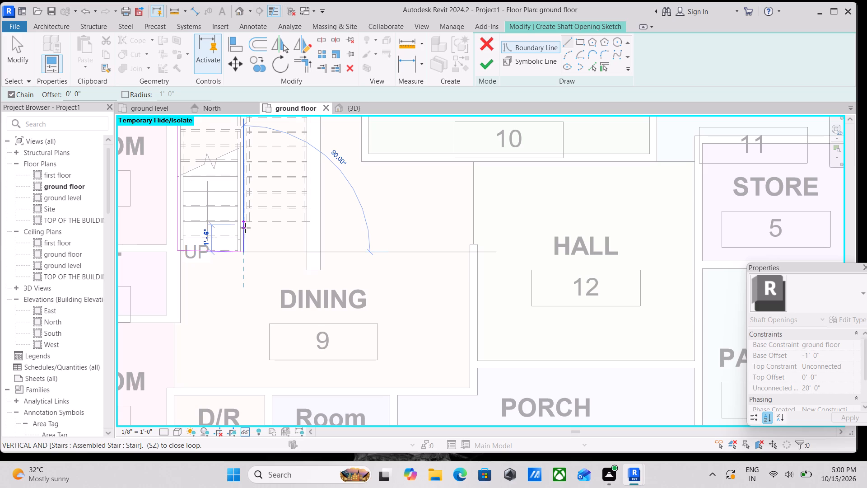
{"action": "left_click", "coordinate": [244, 222]}
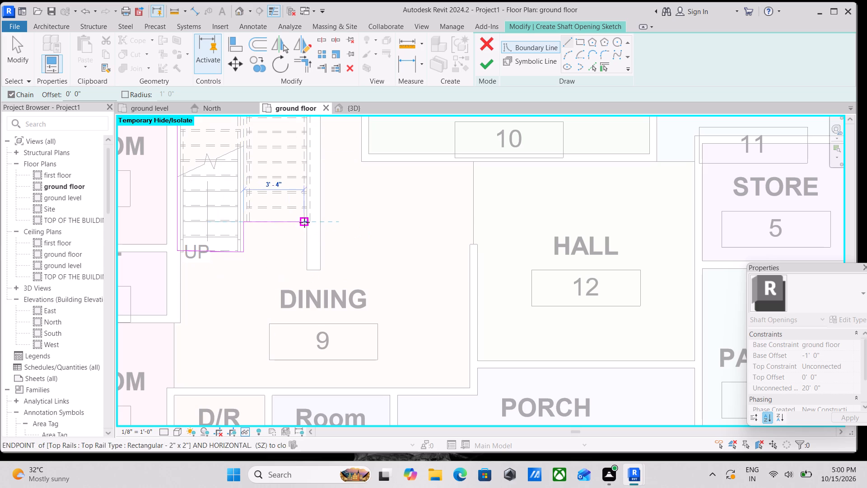
{"action": "left_click", "coordinate": [310, 222]}
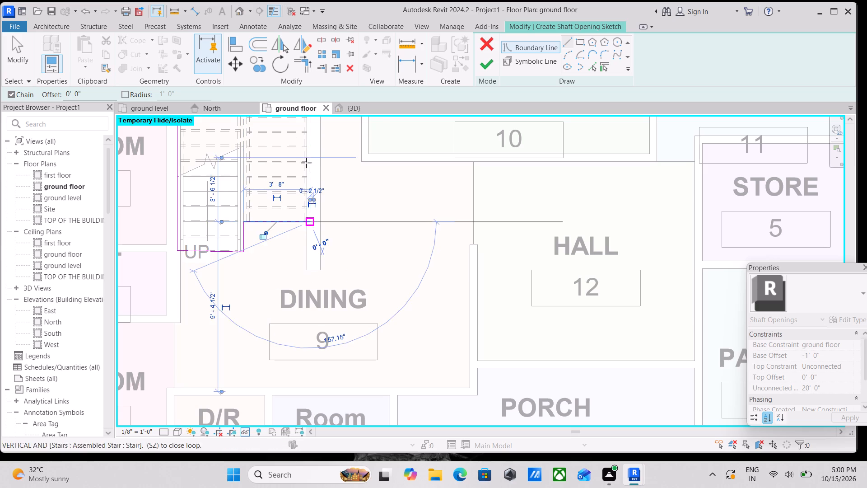
{"action": "middle_click_drag", "start_coordinate": [306, 163], "coordinate": [312, 290]}
{"action": "left_click", "coordinate": [319, 206]}
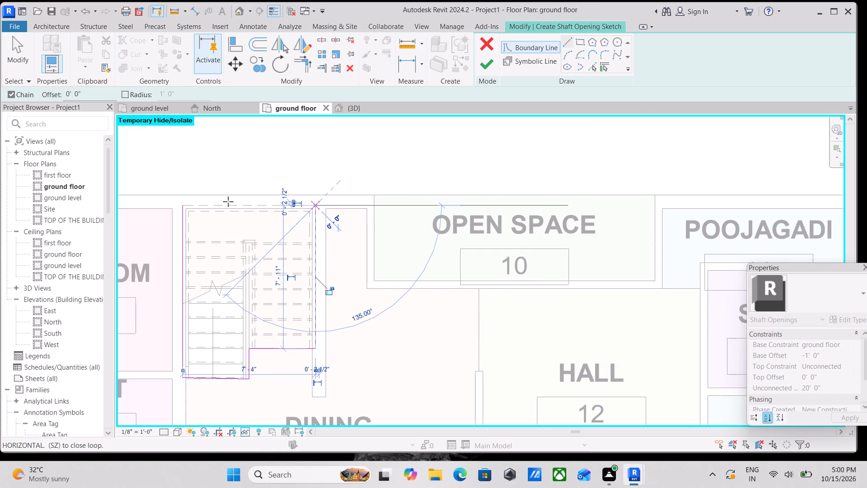
{"action": "left_click", "coordinate": [185, 206]}
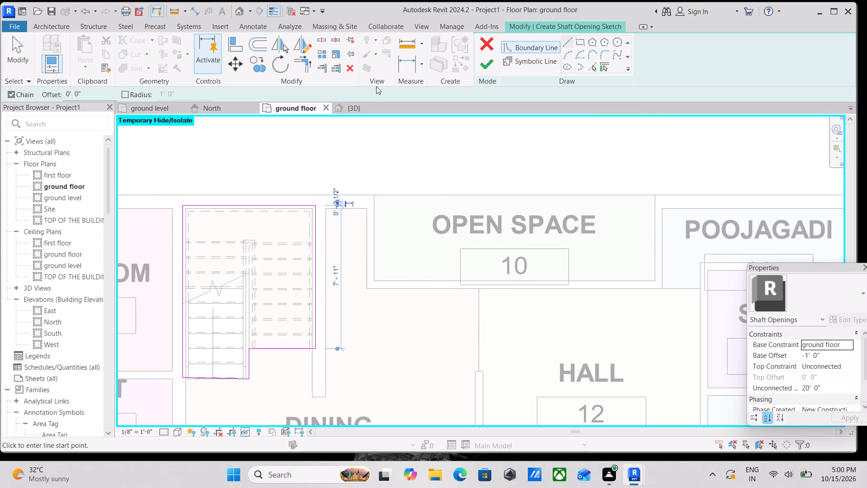
{"action": "left_click", "coordinate": [482, 62]}
Inspect the new shaft opening around the staircase in the 3D view from several sides, checking its height and extent.
{"action": "scroll", "coordinate": [385, 216], "scroll_direction": "down", "scroll_amount": 3}
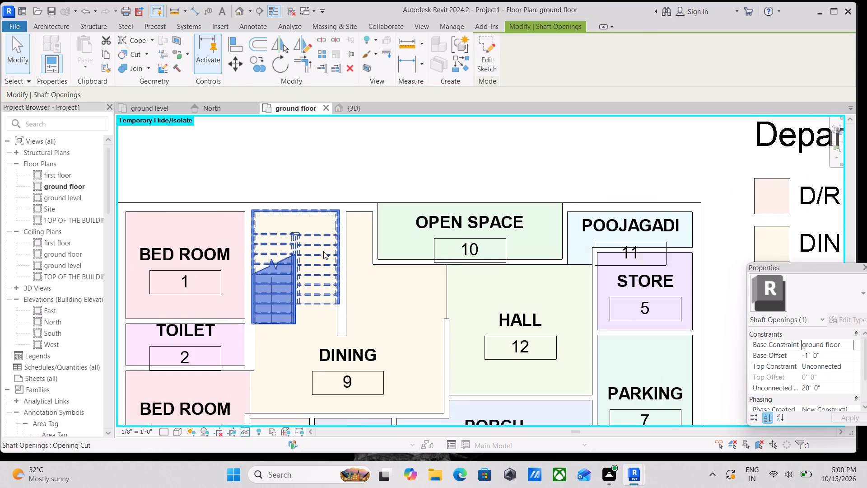
{"action": "scroll", "coordinate": [322, 251], "scroll_direction": "down", "scroll_amount": 3}
{"action": "left_click", "coordinate": [352, 106]}
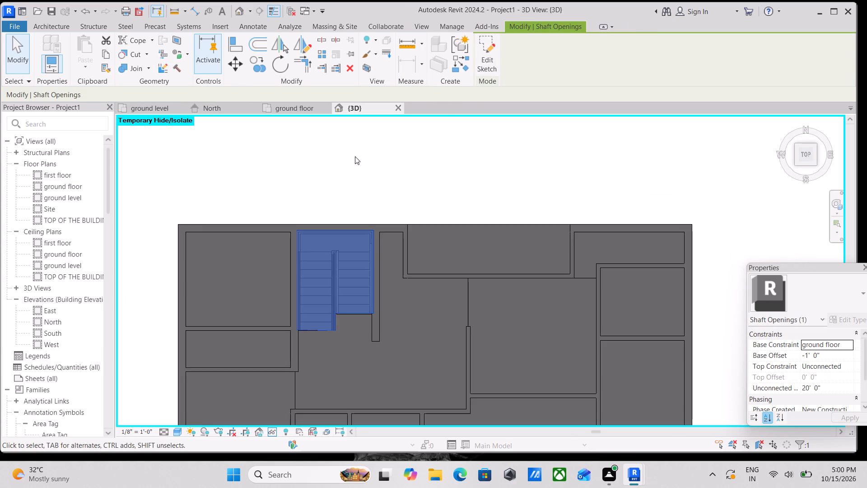
{"action": "scroll", "coordinate": [359, 194], "scroll_direction": "down", "scroll_amount": 3}
{"action": "middle_click_drag", "start_coordinate": [377, 263], "coordinate": [492, 128], "text": "shift"}
{"action": "middle_click_drag", "start_coordinate": [409, 240], "coordinate": [427, 204], "text": "shift"}
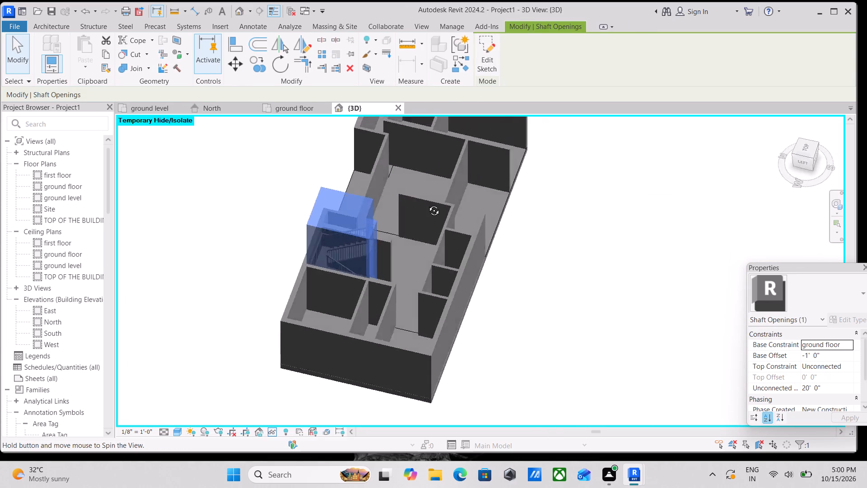
{"action": "middle_click_drag", "start_coordinate": [427, 204], "coordinate": [235, 206], "text": "shift"}
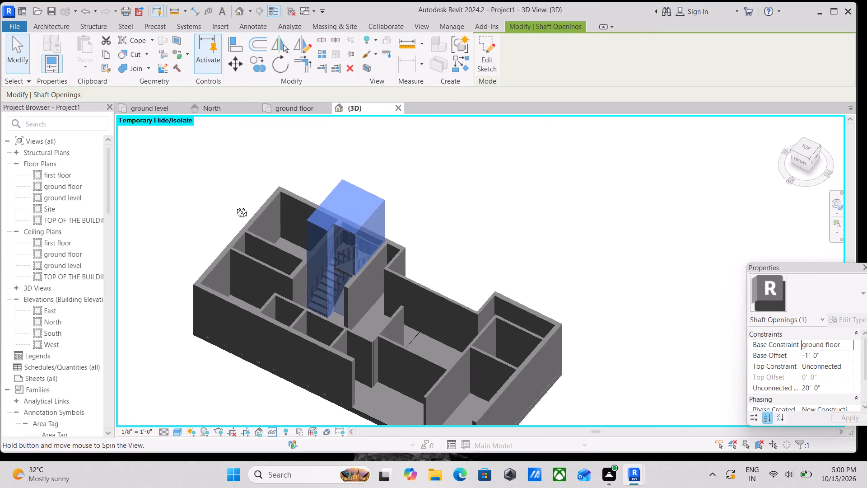
{"action": "middle_click_drag", "start_coordinate": [235, 206], "coordinate": [184, 246], "text": "shift"}
{"action": "scroll", "coordinate": [400, 274], "scroll_direction": "up", "scroll_amount": 8}
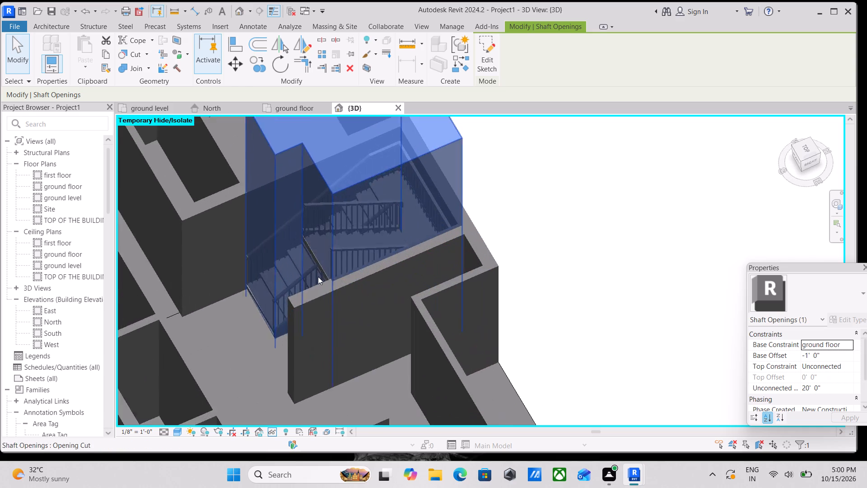
{"action": "scroll", "coordinate": [318, 277], "scroll_direction": "up", "scroll_amount": 3}
{"action": "scroll", "coordinate": [409, 334], "scroll_direction": "down", "scroll_amount": 3}
{"action": "scroll", "coordinate": [364, 336], "scroll_direction": "down", "scroll_amount": 1}
{"action": "middle_click_drag", "start_coordinate": [369, 333], "coordinate": [405, 316]}
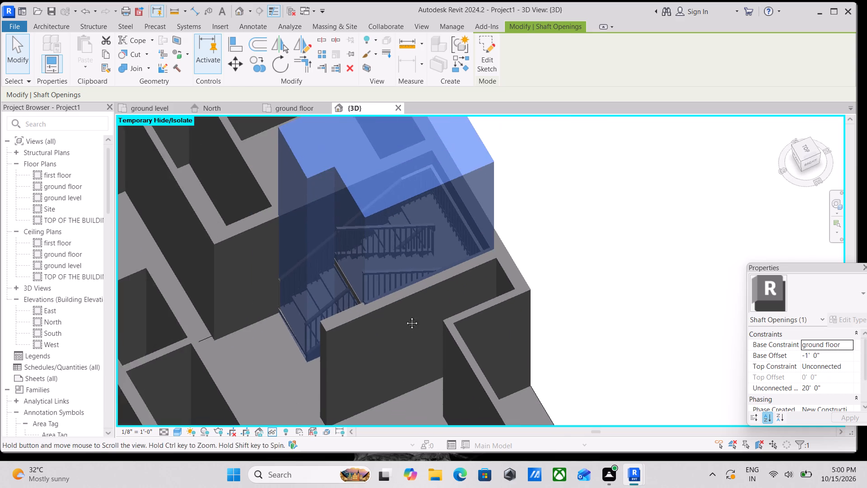
{"action": "middle_click_drag", "start_coordinate": [405, 316], "coordinate": [462, 286]}
{"action": "scroll", "coordinate": [450, 292], "scroll_direction": "down", "scroll_amount": 8}
{"action": "middle_click_drag", "start_coordinate": [419, 309], "coordinate": [345, 220]}
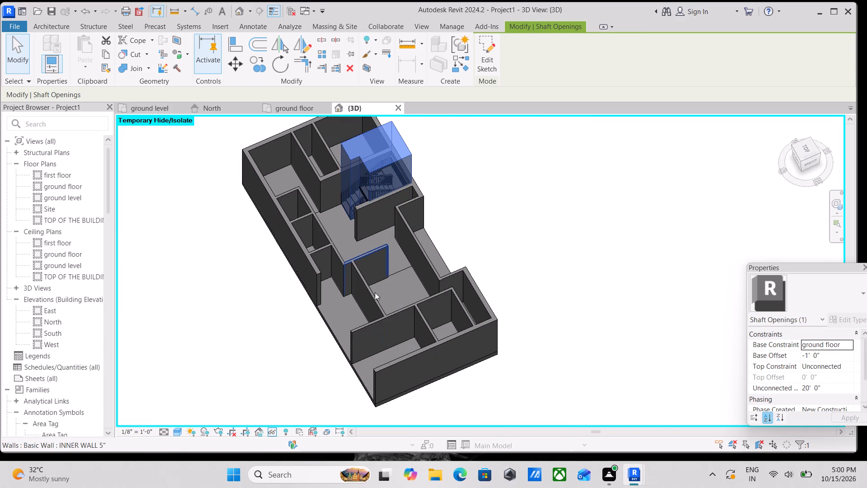
{"action": "middle_click_drag", "start_coordinate": [404, 308], "coordinate": [519, 196], "text": "shift"}
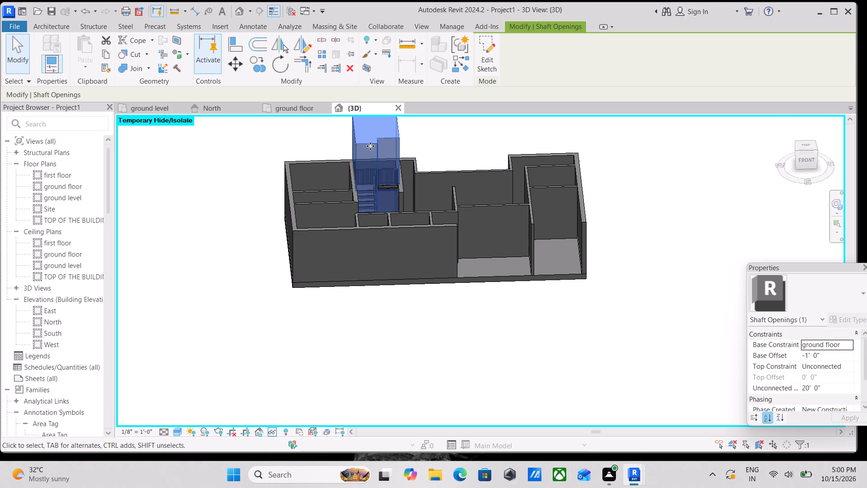
{"action": "middle_click_drag", "start_coordinate": [416, 208], "coordinate": [467, 129], "text": "shift"}
{"action": "middle_click_drag", "start_coordinate": [317, 167], "coordinate": [531, 179]}
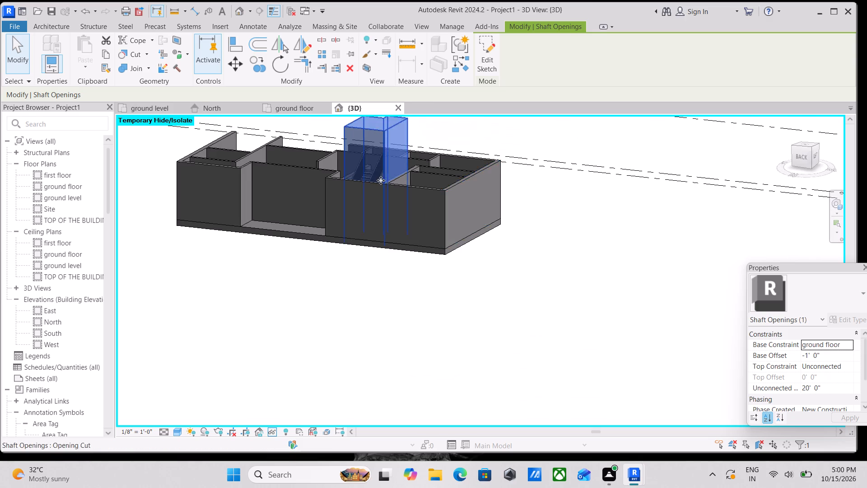
{"action": "middle_click_drag", "start_coordinate": [381, 180], "coordinate": [453, 185], "text": "shift"}
{"action": "middle_click_drag", "start_coordinate": [433, 179], "coordinate": [438, 225], "text": "shift"}
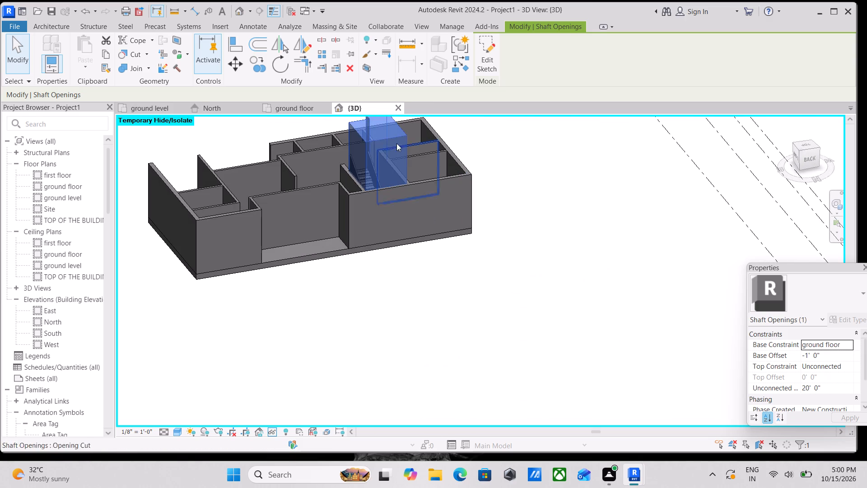
Inspect the staircase shaft opening in the 3D view from the back and from raised angles against the surrounding walls.
{"action": "left_click", "coordinate": [387, 136]}
{"action": "scroll", "coordinate": [395, 140], "scroll_direction": "up", "scroll_amount": 2}
{"action": "middle_click_drag", "start_coordinate": [397, 148], "coordinate": [415, 272]}
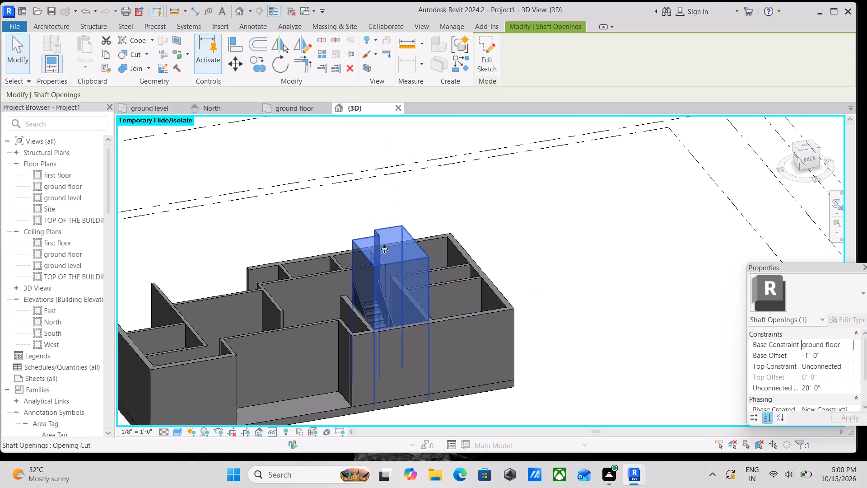
{"action": "scroll", "coordinate": [390, 245], "scroll_direction": "up", "scroll_amount": 1}
{"action": "scroll", "coordinate": [396, 272], "scroll_direction": "down", "scroll_amount": 1}
{"action": "left_click", "coordinate": [409, 262]}
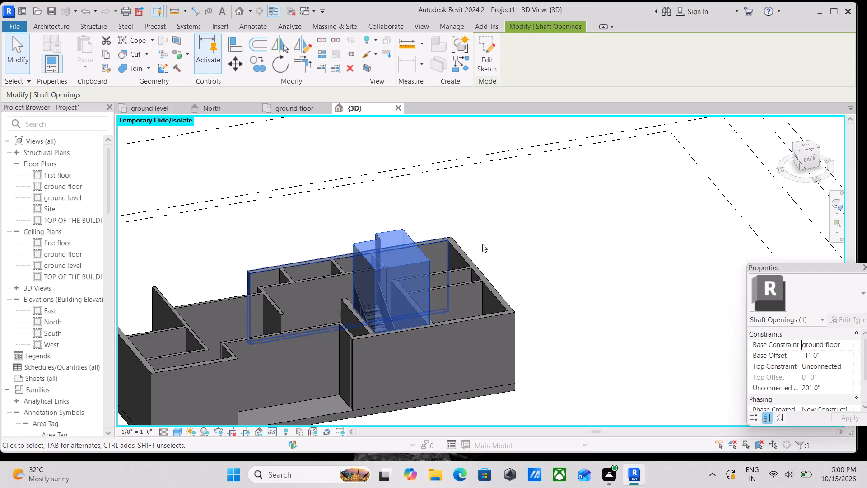
{"action": "left_click", "coordinate": [808, 158]}
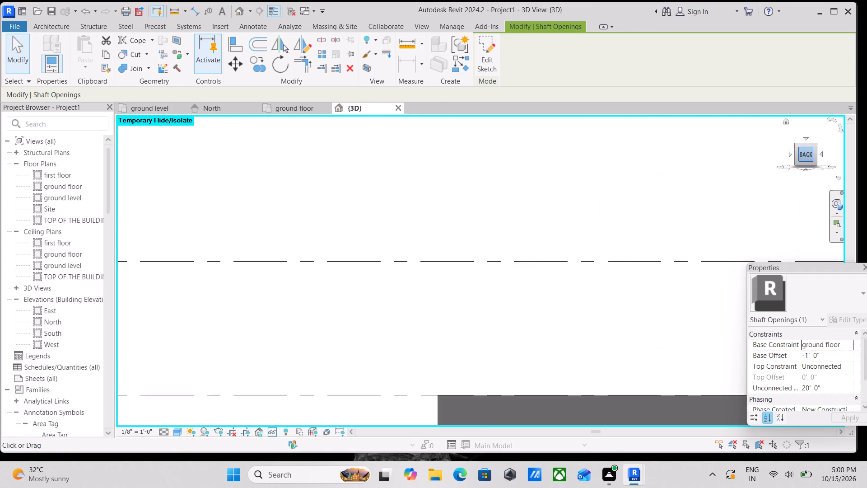
{"action": "scroll", "coordinate": [494, 167], "scroll_direction": "down", "scroll_amount": 2}
{"action": "left_click", "coordinate": [473, 146]}
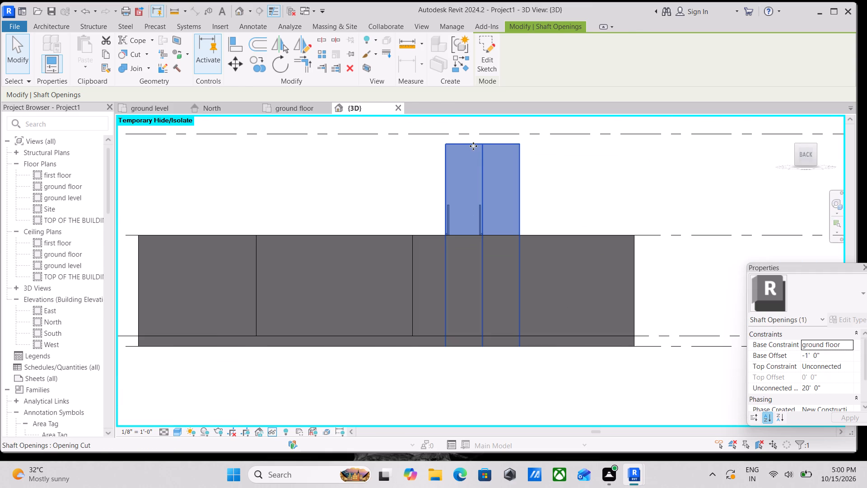
{"action": "scroll", "coordinate": [478, 155], "scroll_direction": "down", "scroll_amount": 2}
{"action": "scroll", "coordinate": [443, 182], "scroll_direction": "down", "scroll_amount": 1}
{"action": "middle_click_drag", "start_coordinate": [443, 182], "coordinate": [453, 220], "text": "shift"}
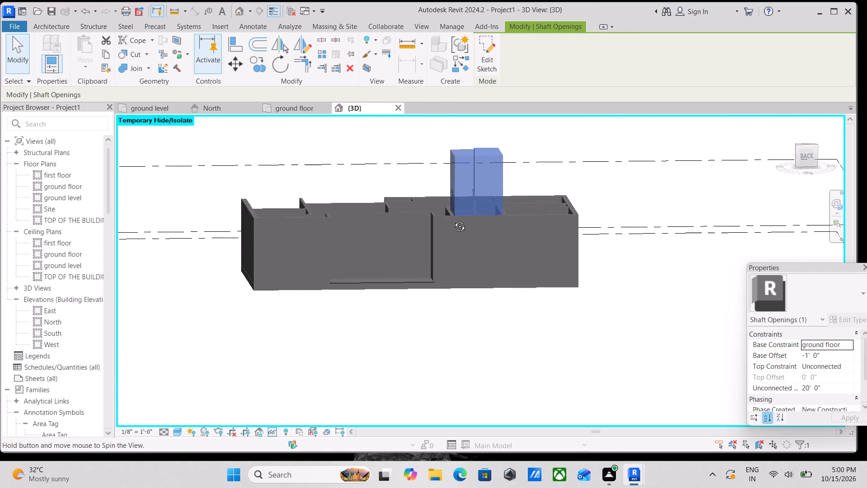
{"action": "middle_click_drag", "start_coordinate": [453, 220], "coordinate": [476, 284], "text": "shift"}
{"action": "middle_click_drag", "start_coordinate": [432, 221], "coordinate": [444, 282], "text": "shift"}
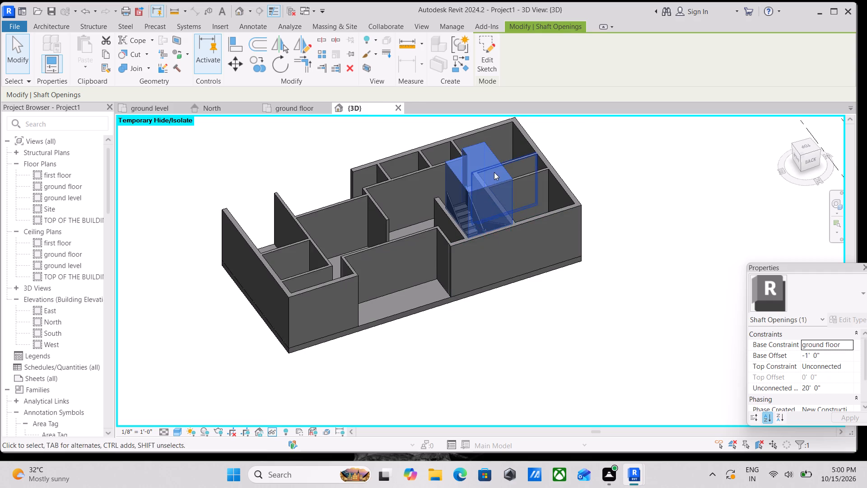
{"action": "scroll", "coordinate": [494, 173], "scroll_direction": "up", "scroll_amount": 3}
{"action": "left_click", "coordinate": [491, 190]}
{"action": "scroll", "coordinate": [505, 171], "scroll_direction": "down", "scroll_amount": 2}
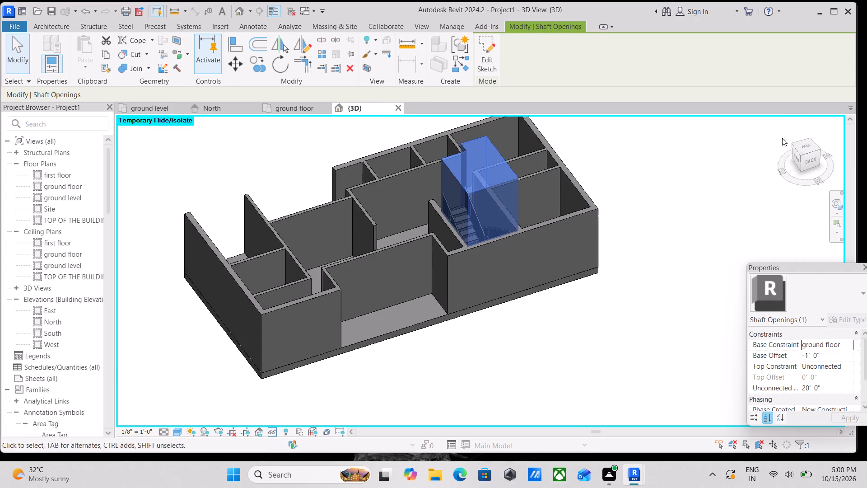
{"action": "scroll", "coordinate": [469, 195], "scroll_direction": "down", "scroll_amount": 3}
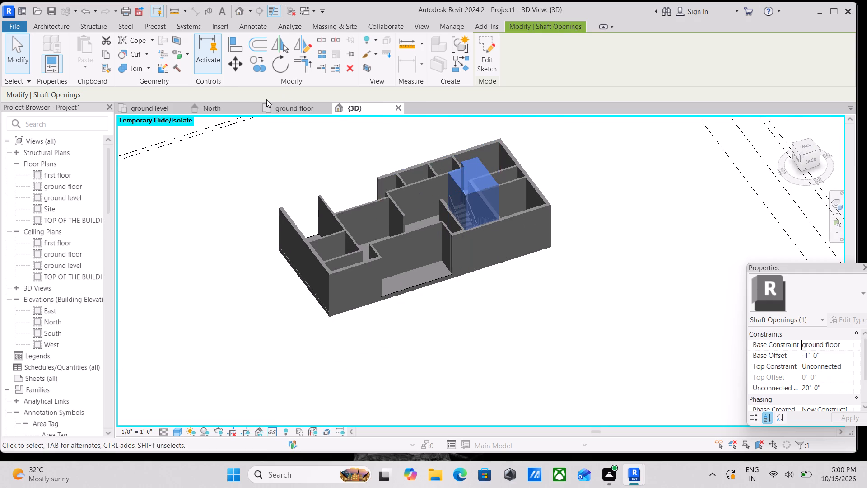
Return to the ground floor plan and start the Door command for placing doors in the room walls.
{"action": "left_click", "coordinate": [219, 110]}
{"action": "left_click", "coordinate": [290, 108]}
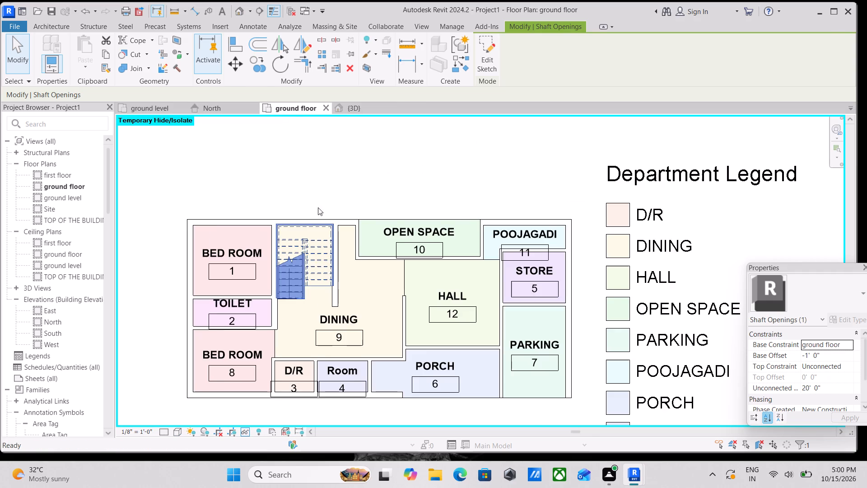
{"action": "scroll", "coordinate": [318, 210], "scroll_direction": "down", "scroll_amount": 2}
{"action": "scroll", "coordinate": [305, 182], "scroll_direction": "up", "scroll_amount": 3}
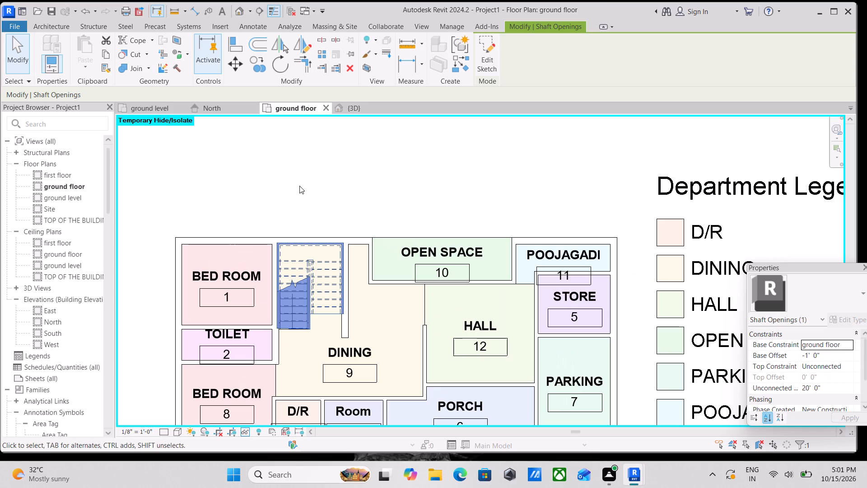
{"action": "scroll", "coordinate": [369, 308], "scroll_direction": "down", "scroll_amount": 2}
{"action": "middle_click_drag", "start_coordinate": [374, 304], "coordinate": [350, 193]}
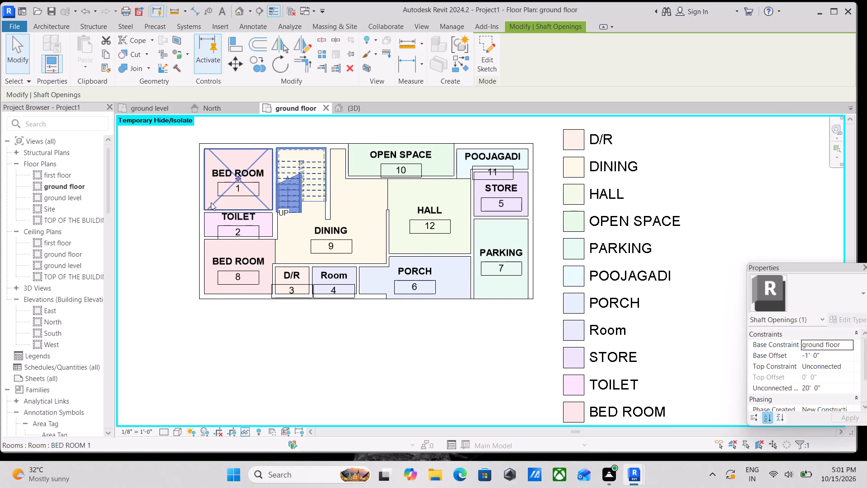
{"action": "scroll", "coordinate": [211, 202], "scroll_direction": "up", "scroll_amount": 4}
{"action": "middle_click_drag", "start_coordinate": [208, 193], "coordinate": [202, 291]}
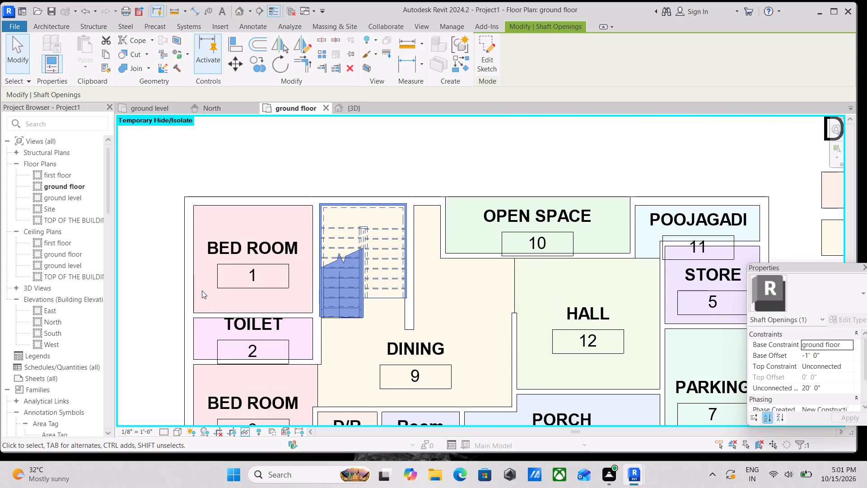
{"action": "type", "text": "DR"}
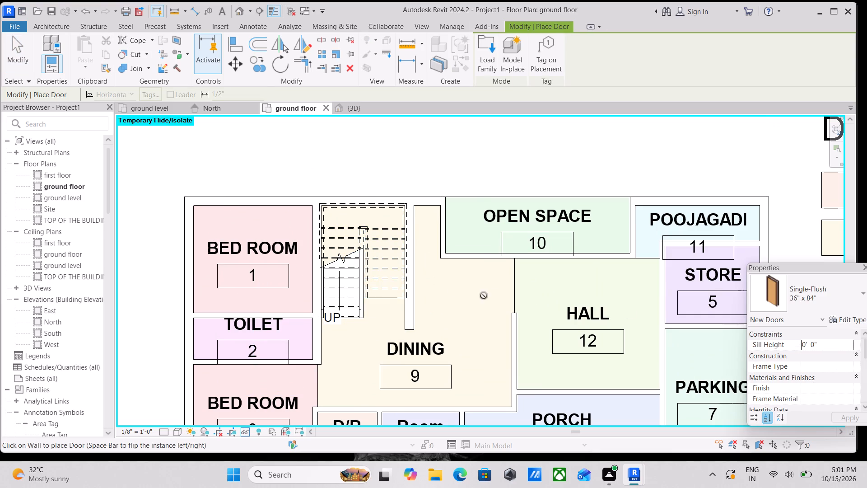
{"action": "scroll", "coordinate": [495, 296], "scroll_direction": "down", "scroll_amount": 1}
{"action": "middle_click_drag", "start_coordinate": [489, 280], "coordinate": [453, 170]}
{"action": "middle_click_drag", "start_coordinate": [533, 217], "coordinate": [484, 240]}
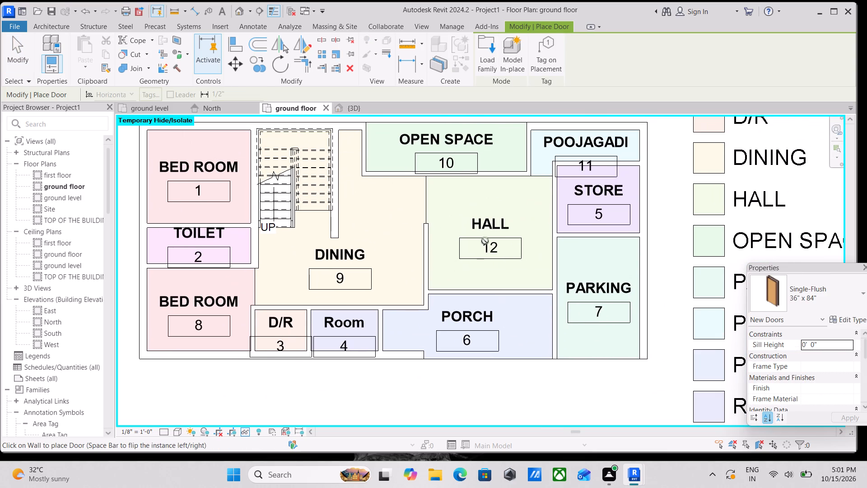
Start loading a door family and open the Doors folder of the US library.
{"action": "left_click", "coordinate": [493, 57]}
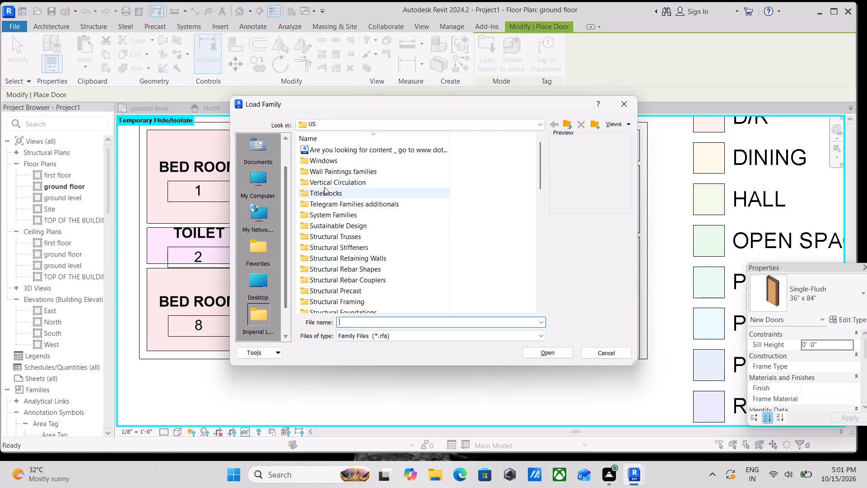
{"action": "scroll", "coordinate": [261, 199], "scroll_direction": "down", "scroll_amount": 8}
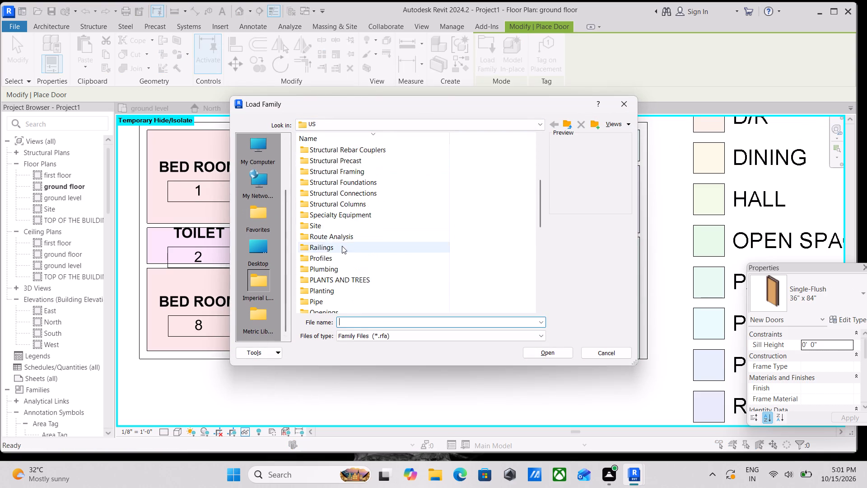
{"action": "scroll", "coordinate": [342, 246], "scroll_direction": "down", "scroll_amount": 5}
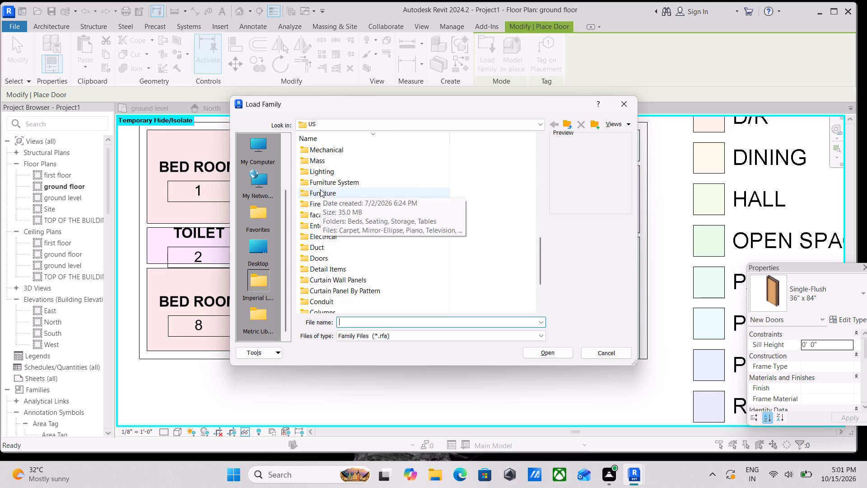
{"action": "scroll", "coordinate": [392, 168], "scroll_direction": "down", "scroll_amount": 3}
{"action": "scroll", "coordinate": [344, 235], "scroll_direction": "up", "scroll_amount": 2}
{"action": "scroll", "coordinate": [342, 216], "scroll_direction": "down", "scroll_amount": 5}
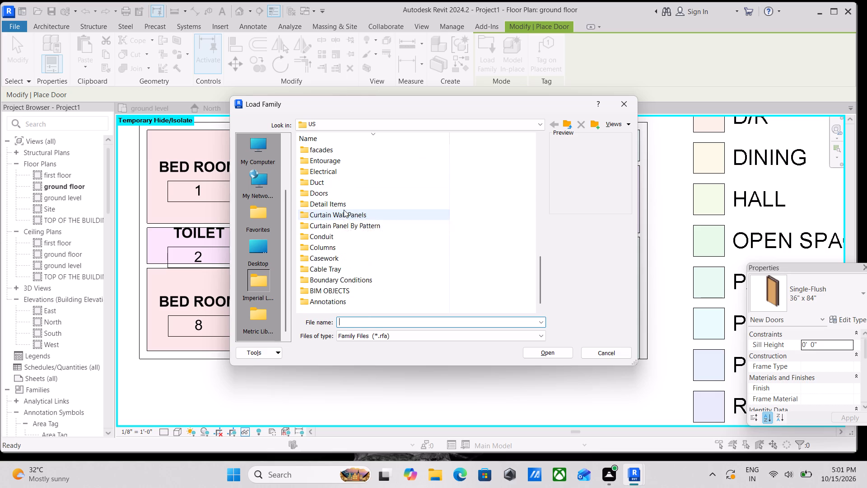
{"action": "scroll", "coordinate": [326, 162], "scroll_direction": "up", "scroll_amount": 3}
{"action": "scroll", "coordinate": [333, 230], "scroll_direction": "down", "scroll_amount": 1}
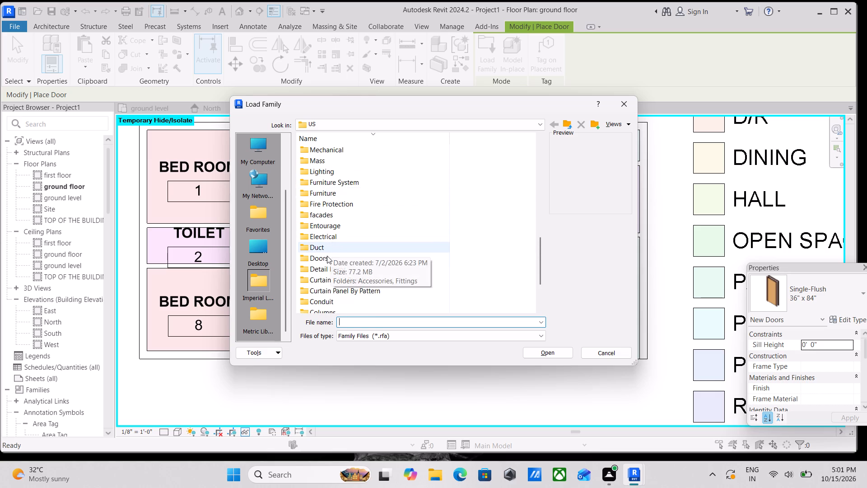
{"action": "double_click", "coordinate": [317, 258]}
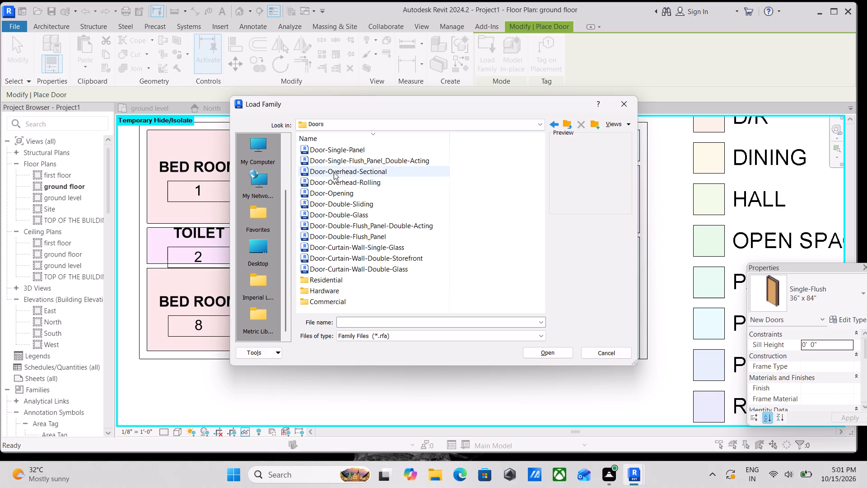
Preview the single, overhead, double and curtain-wall door families in the Doors folder to compare their designs.
{"action": "left_click", "coordinate": [337, 147]}
{"action": "left_click", "coordinate": [338, 161]}
{"action": "left_click", "coordinate": [338, 174]}
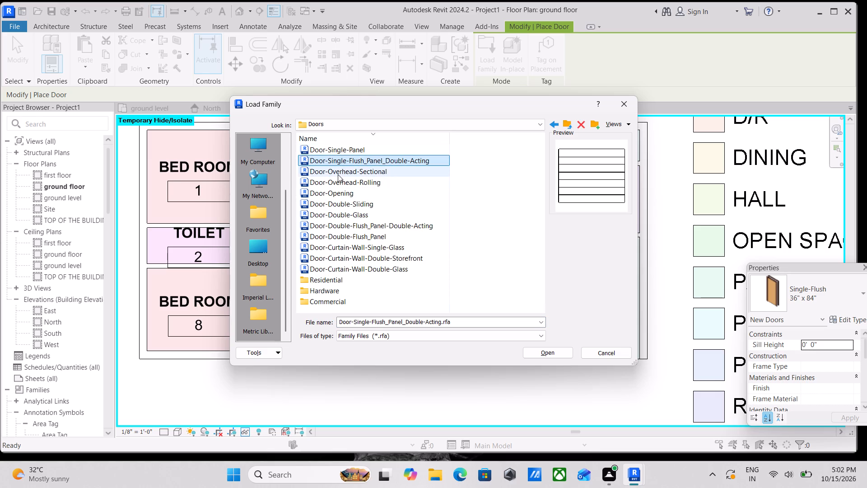
{"action": "left_click", "coordinate": [340, 160]}
{"action": "left_click", "coordinate": [374, 221]}
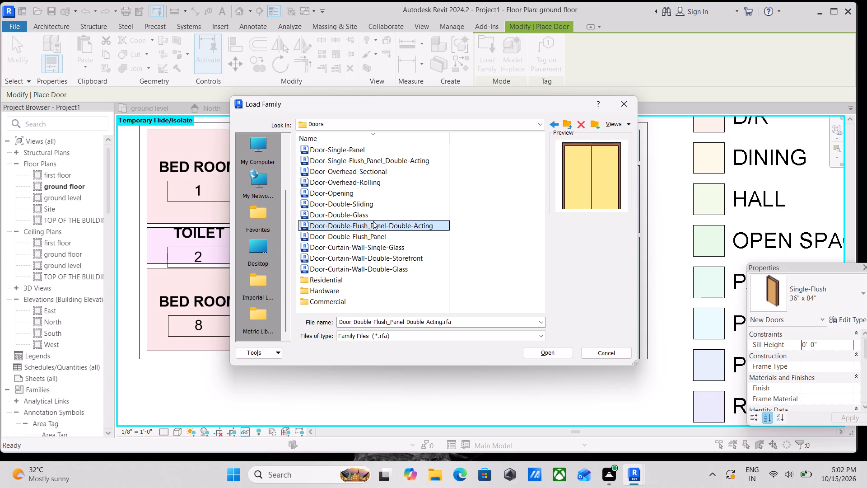
{"action": "left_click", "coordinate": [364, 212]}
{"action": "left_click", "coordinate": [364, 204]}
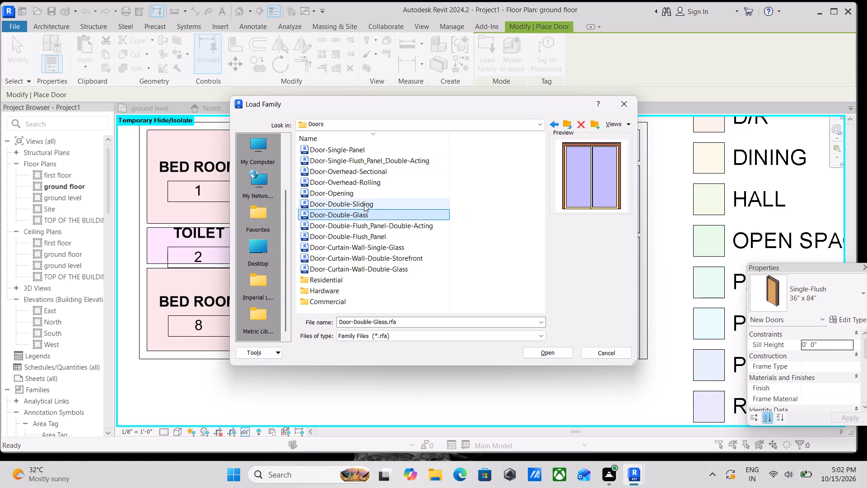
{"action": "left_click", "coordinate": [349, 210]}
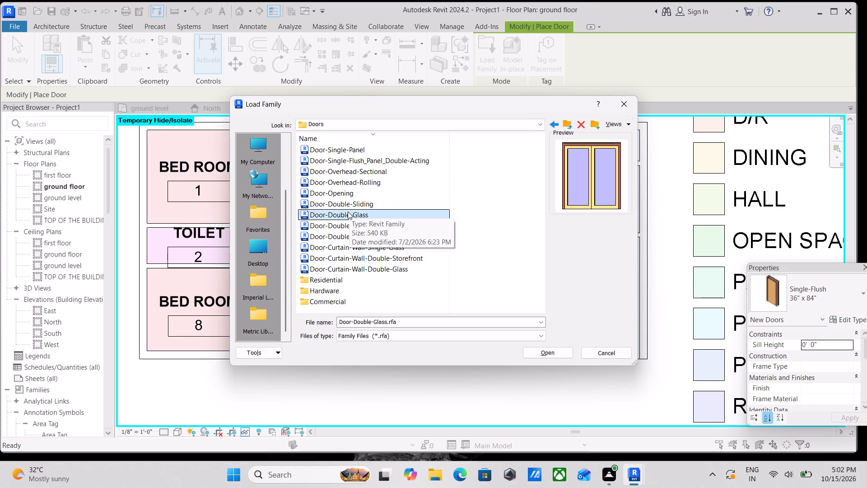
{"action": "left_click", "coordinate": [326, 221]}
{"action": "left_click", "coordinate": [325, 234]}
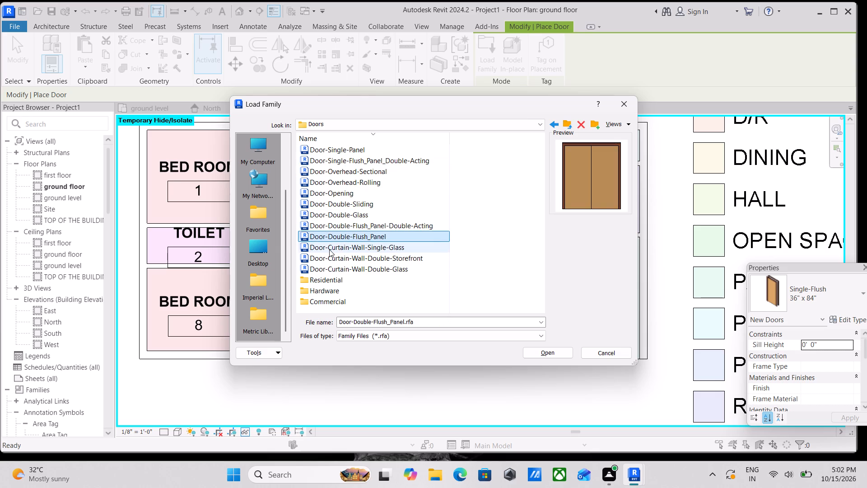
{"action": "left_click", "coordinate": [329, 249]}
{"action": "left_click", "coordinate": [342, 266]}
{"action": "left_click", "coordinate": [342, 254]}
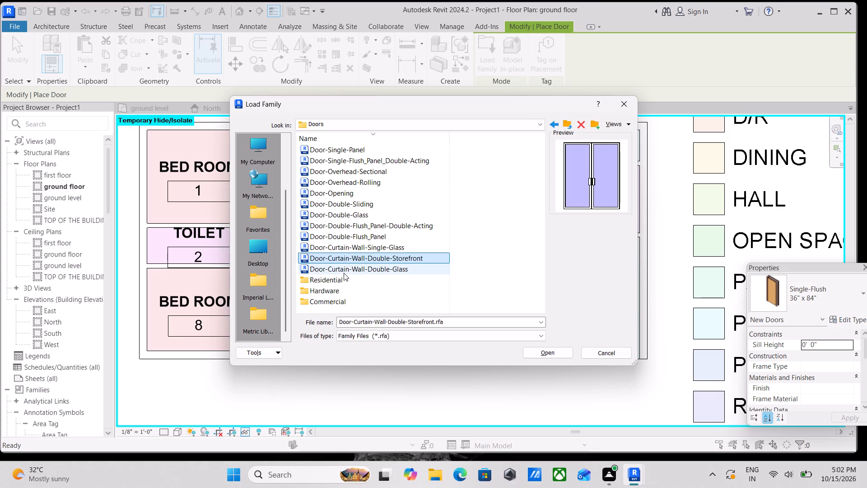
{"action": "left_click", "coordinate": [344, 271]}
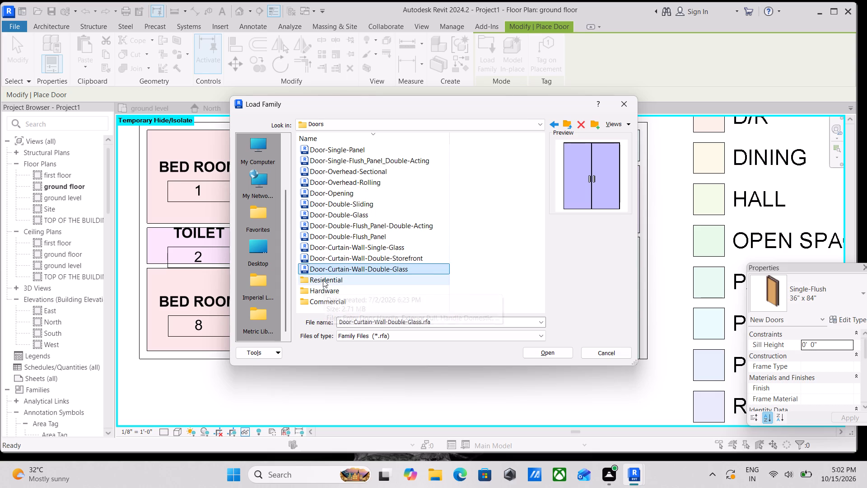
Preview the interior single, interior double and garage door families in the Residential doors folder to compare their designs.
{"action": "double_click", "coordinate": [323, 280]}
{"action": "left_click", "coordinate": [338, 186]}
{"action": "left_click", "coordinate": [346, 173]}
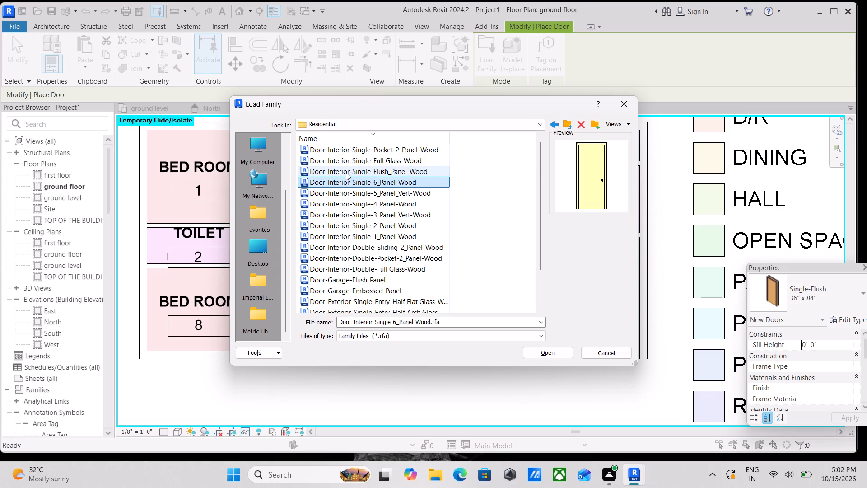
{"action": "scroll", "coordinate": [346, 225], "scroll_direction": "down", "scroll_amount": 3}
{"action": "left_click", "coordinate": [334, 234]}
{"action": "left_click", "coordinate": [336, 221]}
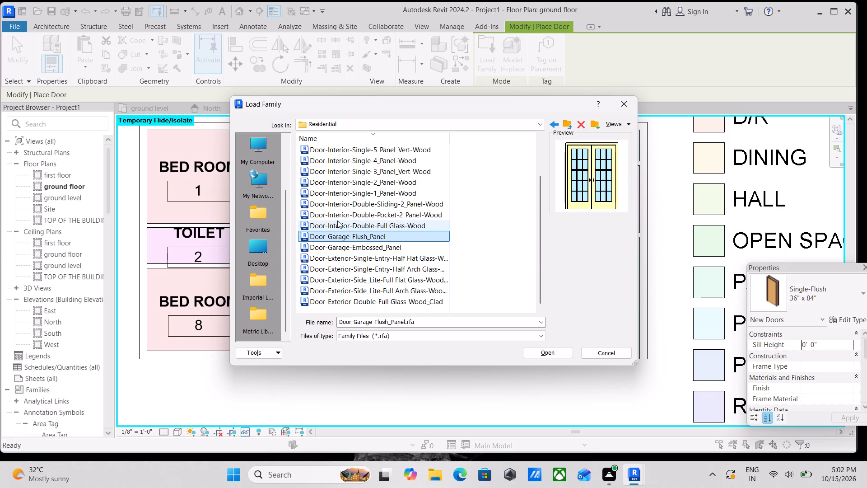
{"action": "left_click", "coordinate": [338, 218]}
{"action": "left_click", "coordinate": [338, 230]}
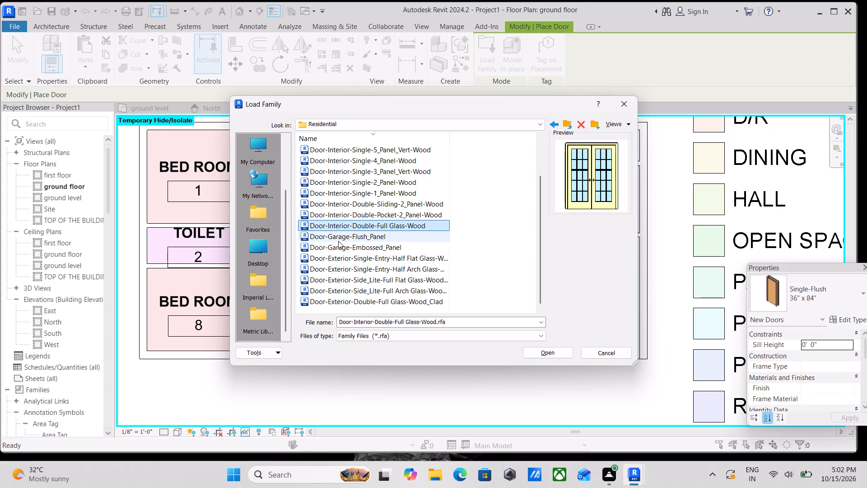
{"action": "left_click", "coordinate": [338, 237]}
{"action": "left_click", "coordinate": [342, 223]}
{"action": "left_click", "coordinate": [343, 244]}
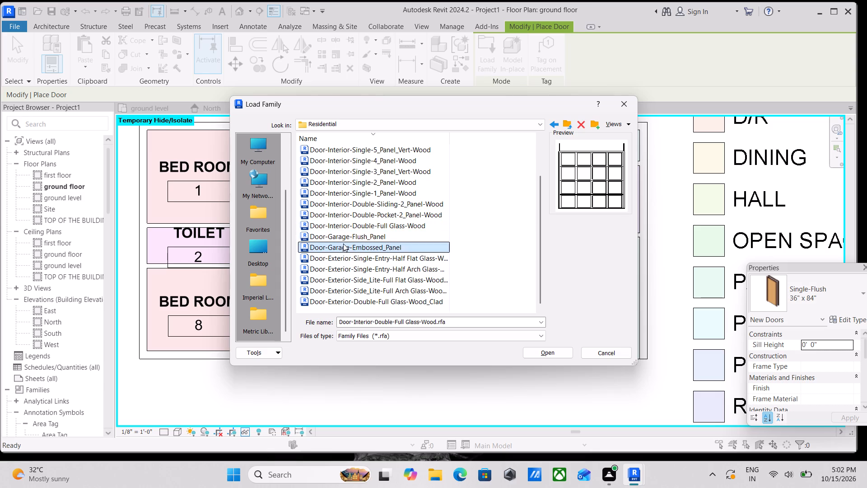
Load the Door-Interior-Double-Full Glass-Wood family with its 60" x 84" type.
{"action": "left_click", "coordinate": [344, 227]}
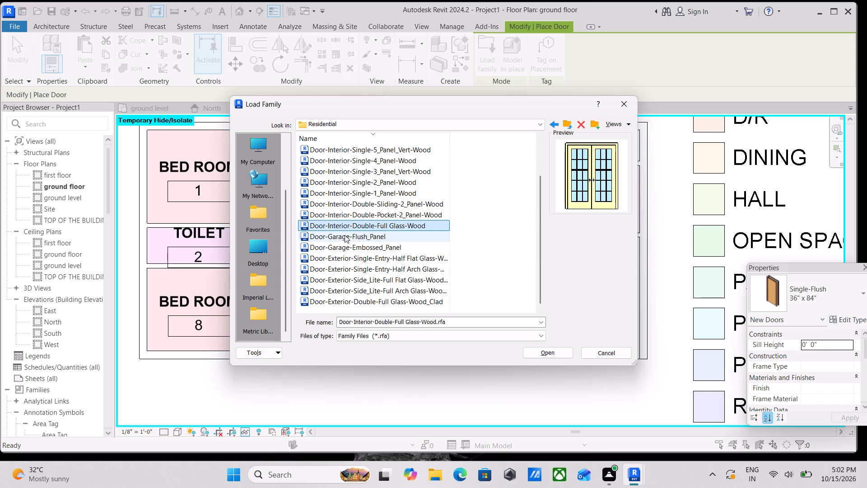
{"action": "left_click", "coordinate": [548, 350]}
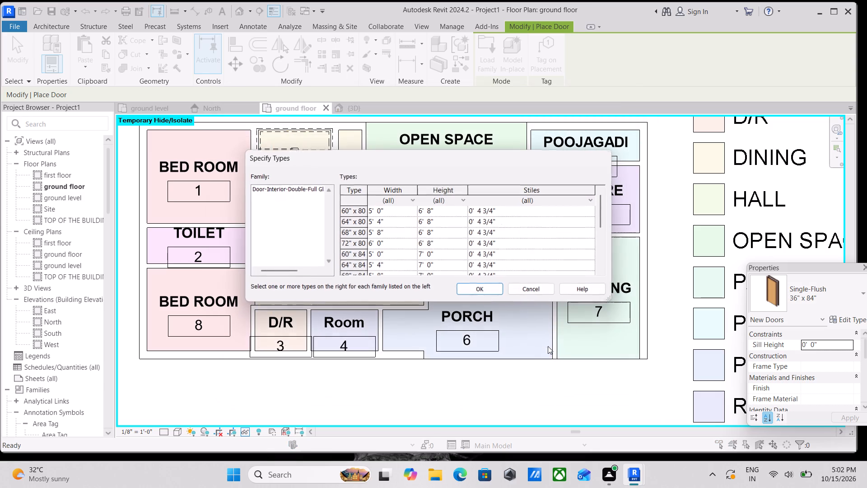
{"action": "scroll", "coordinate": [405, 233], "scroll_direction": "down", "scroll_amount": 2}
{"action": "scroll", "coordinate": [379, 235], "scroll_direction": "up", "scroll_amount": 5}
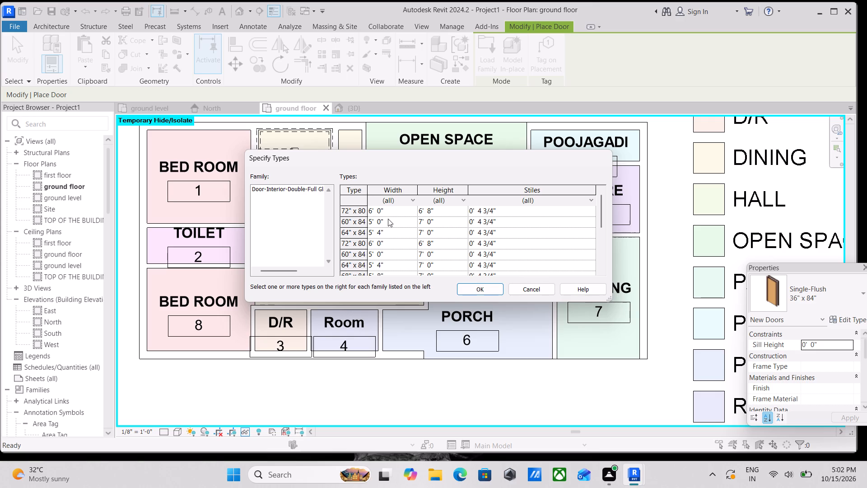
{"action": "scroll", "coordinate": [373, 230], "scroll_direction": "down", "scroll_amount": 1}
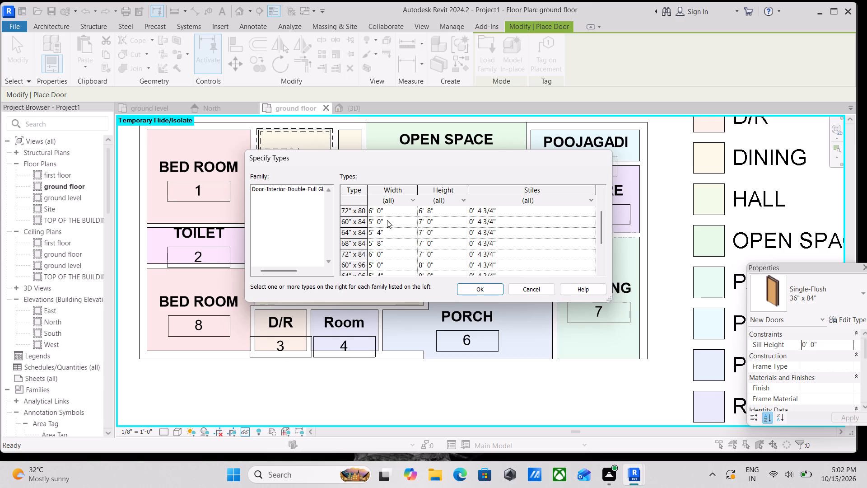
{"action": "left_click", "coordinate": [387, 220]}
{"action": "left_click", "coordinate": [476, 285]}
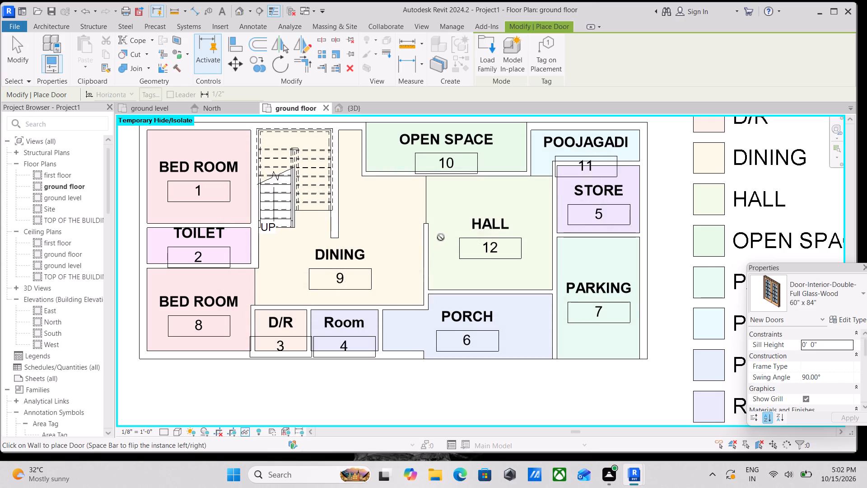
Duplicate the 60" x 84" double door type under the name DOUBLE DOOR 4' X 7'.
{"action": "left_click", "coordinate": [856, 319]}
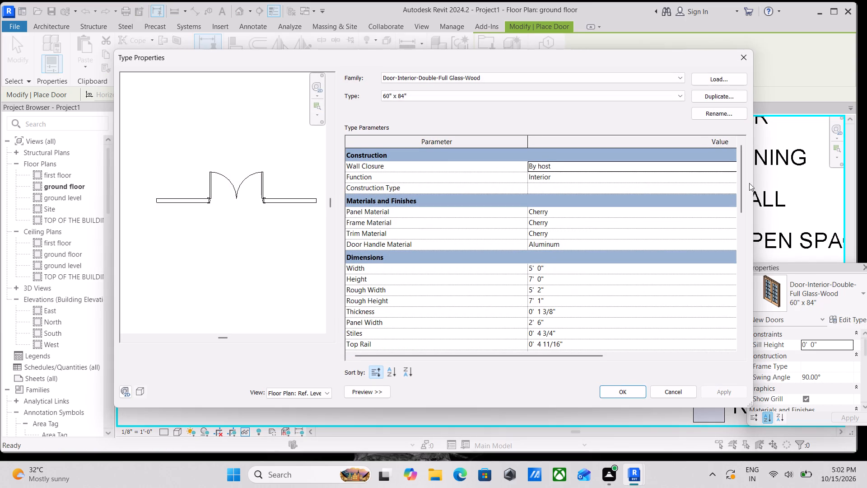
{"action": "left_click", "coordinate": [713, 94]}
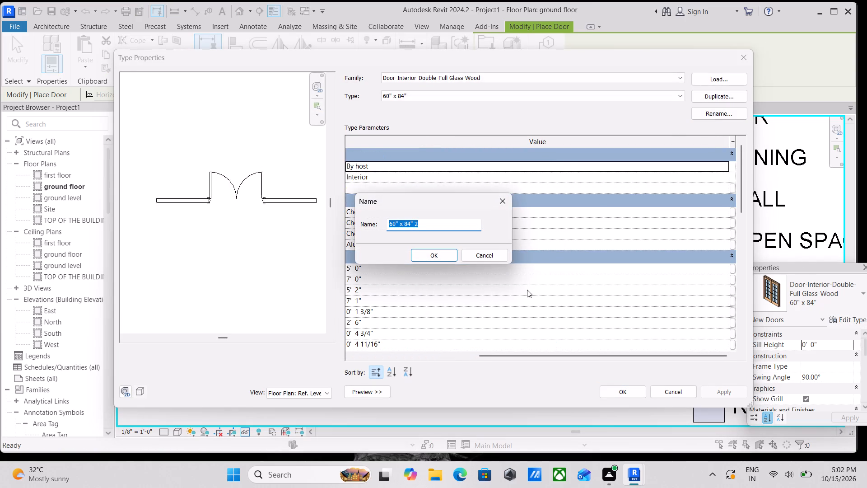
{"action": "key", "text": "BackSpace"}
{"action": "type", "text": "WALL"}
{"action": "key", "text": "BackSpace"}
{"action": "key", "text": "BackSpace"}
{"action": "key", "text": "BackSpace"}
{"action": "key", "text": "BackSpace"}
{"action": "key", "text": "BackSpace"}
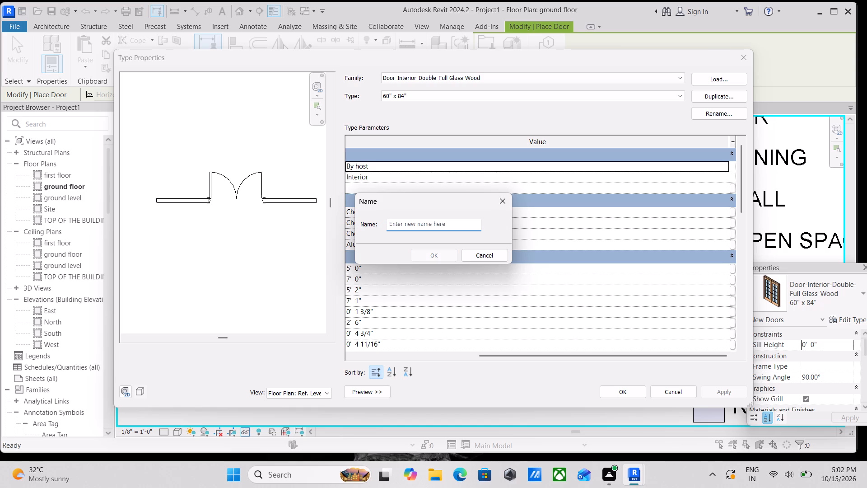
{"action": "type", "text": "DOUBLE DOOR"}
{"action": "key", "text": "space"}
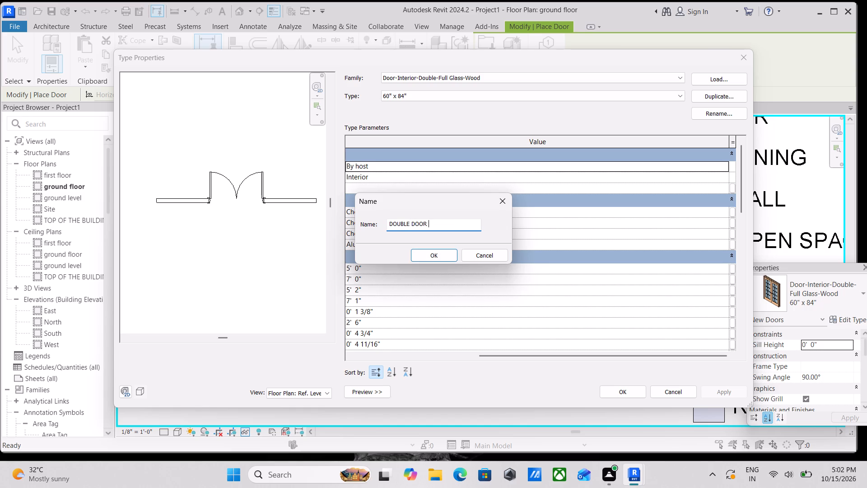
{"action": "key", "text": "4"}
{"action": "key", "text": "shift+quotedbl"}
{"action": "key", "text": "BackSpace"}
{"action": "key", "text": "apostrophe"}
{"action": "key", "text": "space"}
{"action": "type", "text": "X 7'"}
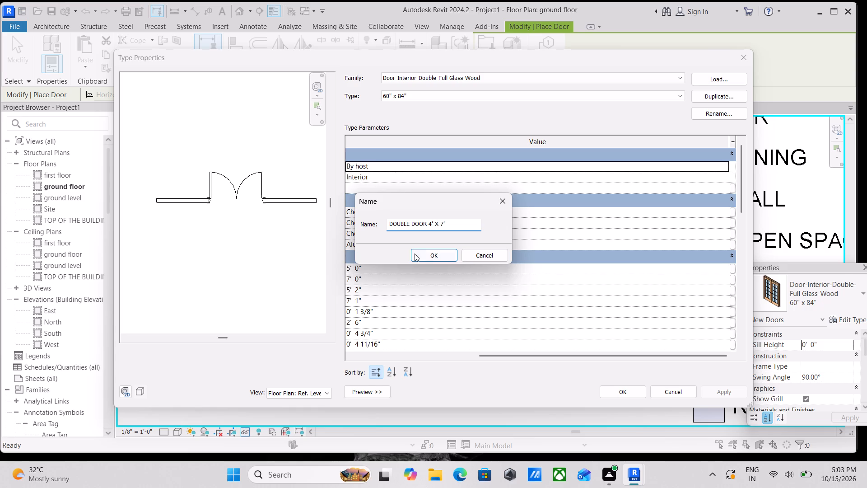
{"action": "left_click", "coordinate": [437, 258]}
Set the width of the DOUBLE DOOR 4' X 7' type to 4'.
{"action": "scroll", "coordinate": [428, 218], "scroll_direction": "up", "scroll_amount": 2}
{"action": "scroll", "coordinate": [589, 230], "scroll_direction": "down", "scroll_amount": 2}
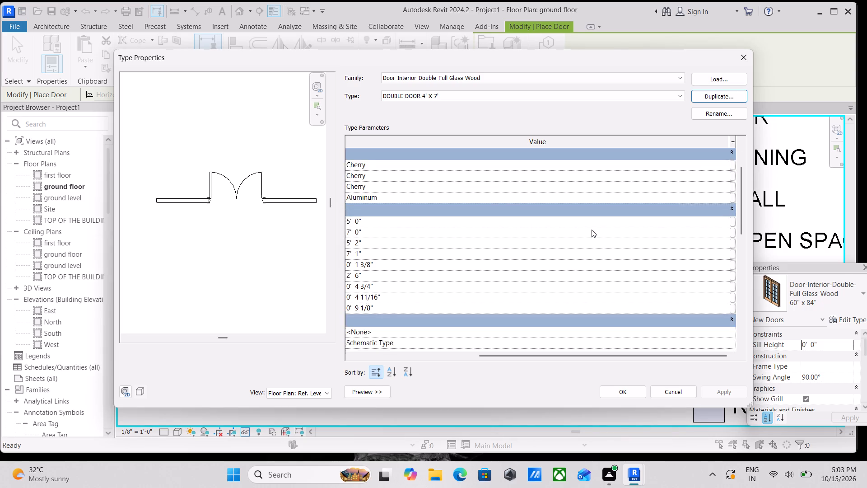
{"action": "scroll", "coordinate": [591, 230], "scroll_direction": "up", "scroll_amount": 3}
{"action": "left_click", "coordinate": [362, 266]}
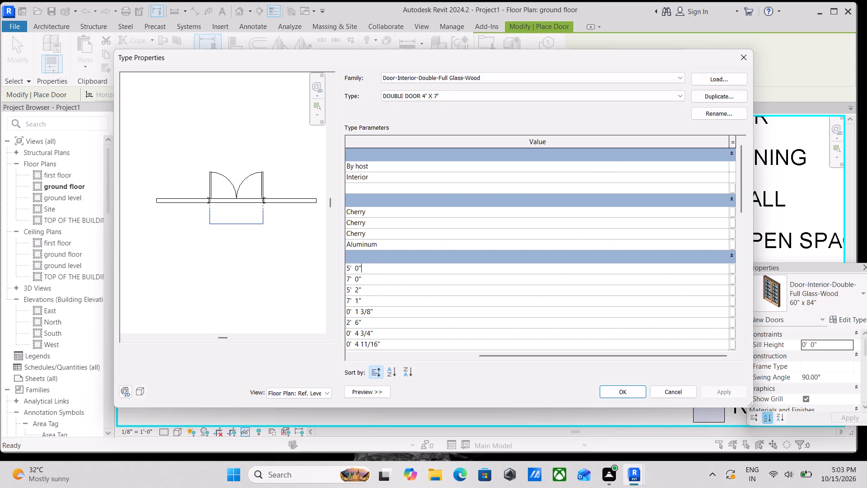
{"action": "left_click_drag", "start_coordinate": [368, 269], "coordinate": [315, 272]}
{"action": "type", "text": "4'"}
{"action": "left_click", "coordinate": [734, 393]}
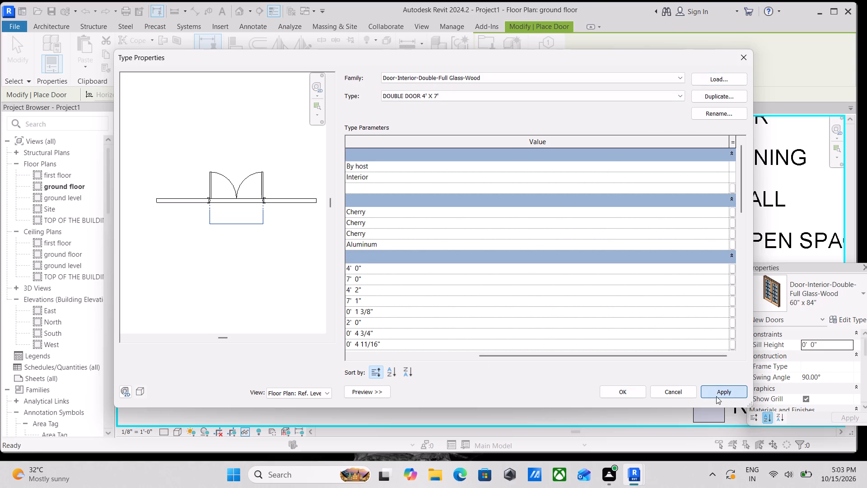
{"action": "left_click", "coordinate": [618, 392]}
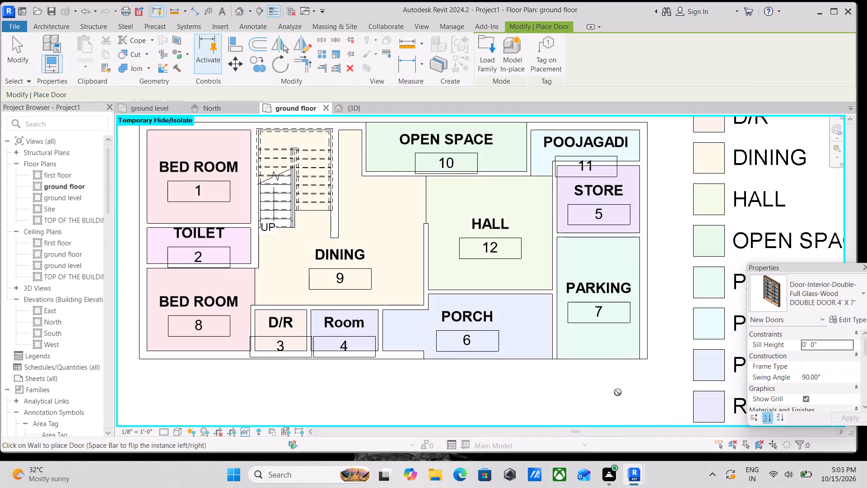
Place the double door at the middle of the wall between the HALL and the PORCH, swinging into the HALL.
{"action": "scroll", "coordinate": [485, 301], "scroll_direction": "up", "scroll_amount": 3}
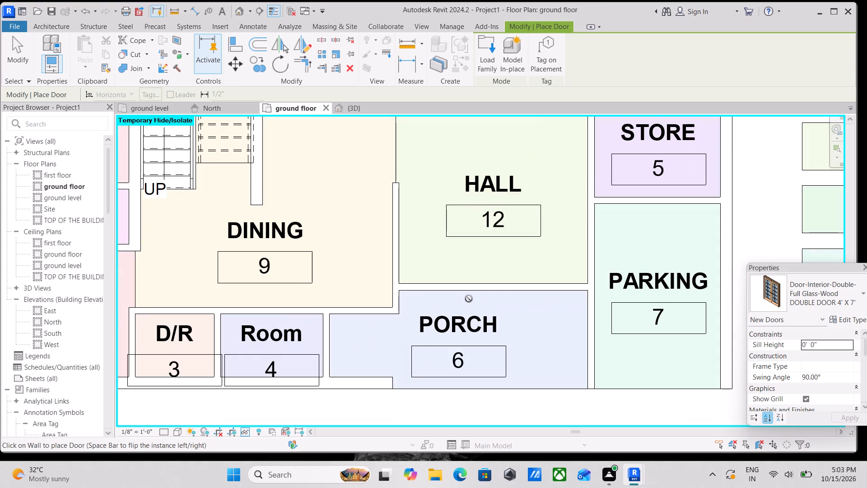
{"action": "left_click", "coordinate": [492, 285]}
Restart the Door command and choose the residential Door-Interior-Single-2_Panel-Wood family for loading.
{"action": "scroll", "coordinate": [507, 242], "scroll_direction": "down", "scroll_amount": 1}
{"action": "middle_click_drag", "start_coordinate": [507, 245], "coordinate": [502, 326]}
{"action": "type", "text": "DR"}
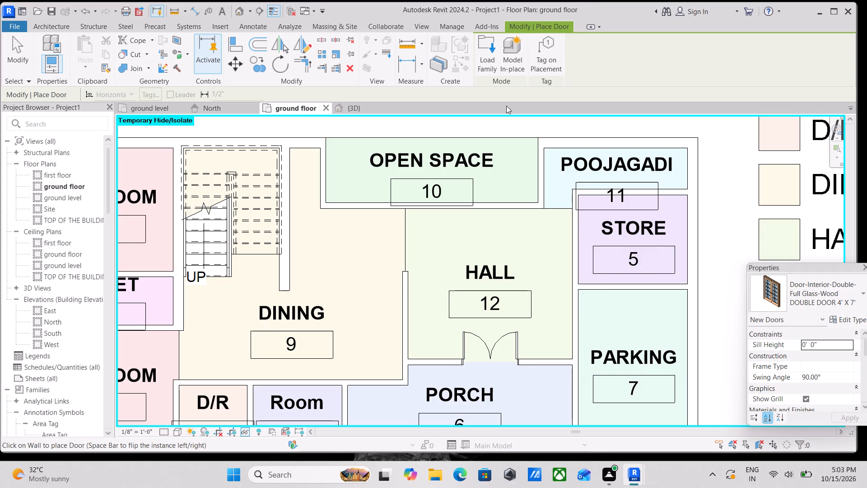
{"action": "left_click", "coordinate": [484, 63]}
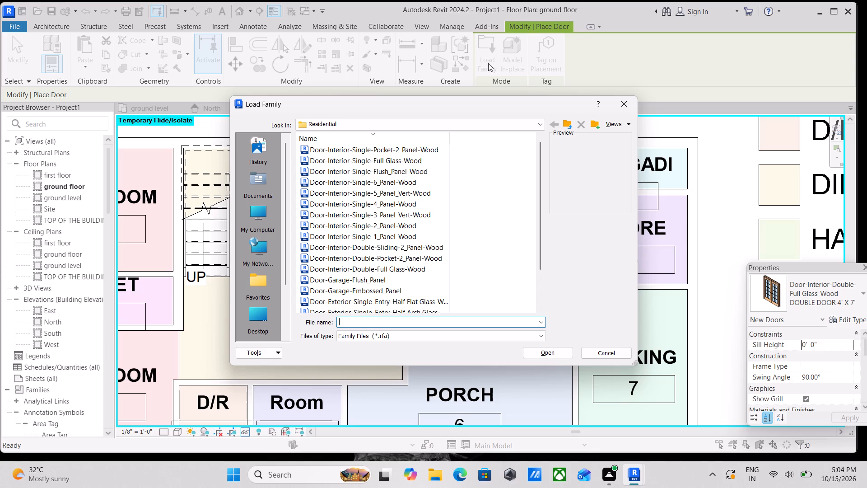
{"action": "left_click", "coordinate": [400, 159]}
{"action": "scroll", "coordinate": [399, 211], "scroll_direction": "up", "scroll_amount": 2}
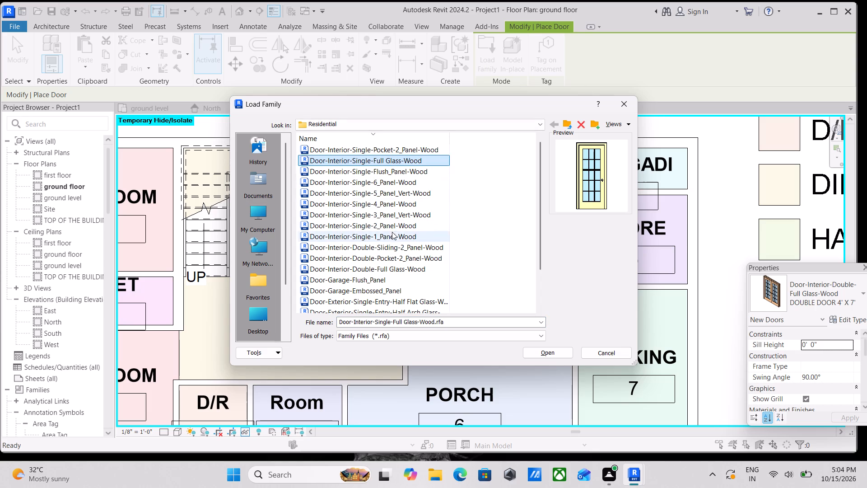
{"action": "left_click", "coordinate": [340, 225]}
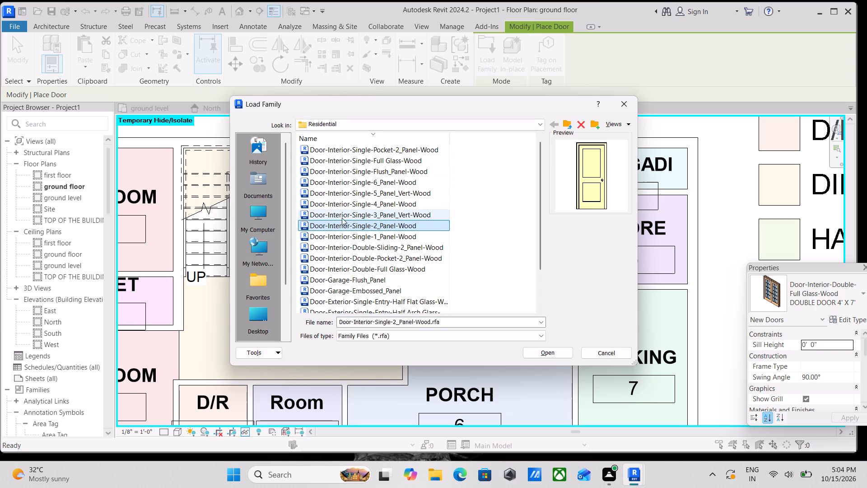
{"action": "left_click", "coordinate": [392, 235]}
{"action": "double_click", "coordinate": [383, 221]}
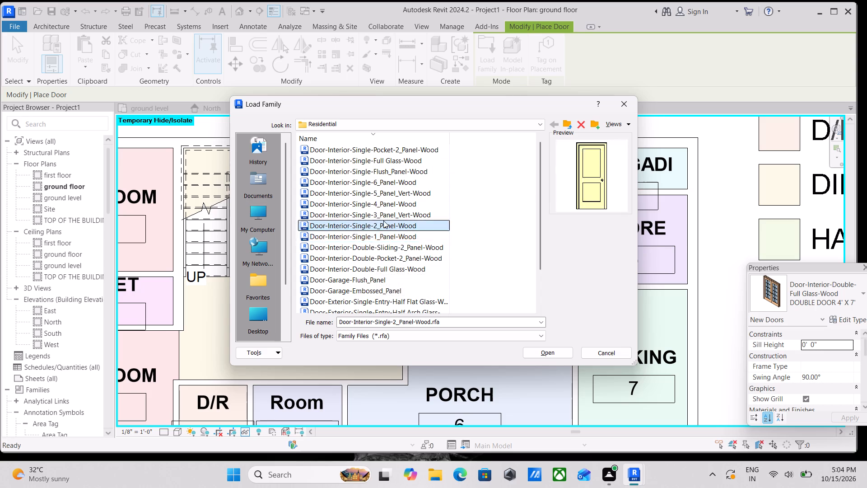
Load the 24" x 84" type of the two-panel single wood door from the family's type list.
{"action": "scroll", "coordinate": [384, 222], "scroll_direction": "down", "scroll_amount": 5}
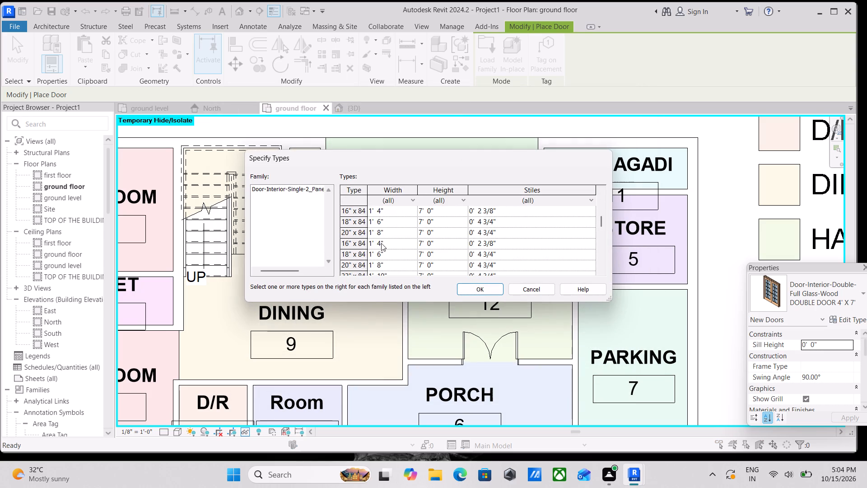
{"action": "scroll", "coordinate": [381, 243], "scroll_direction": "up", "scroll_amount": 4}
{"action": "scroll", "coordinate": [381, 243], "scroll_direction": "down", "scroll_amount": 1}
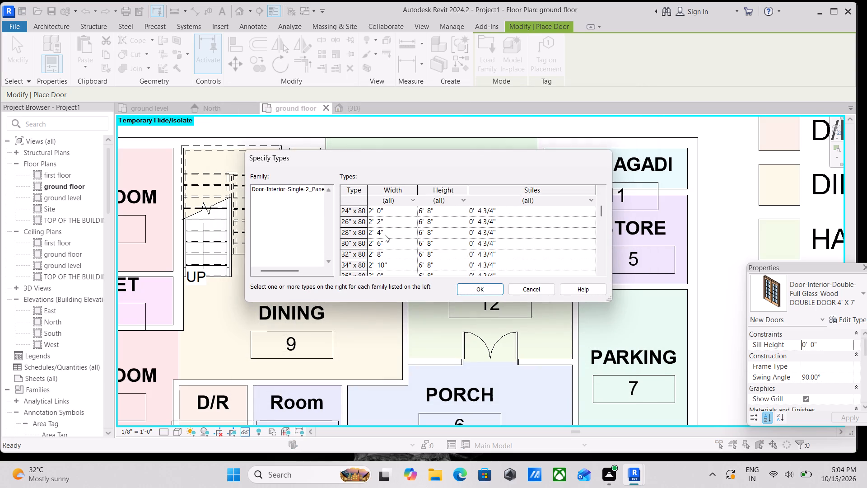
{"action": "scroll", "coordinate": [385, 235], "scroll_direction": "down", "scroll_amount": 6}
{"action": "scroll", "coordinate": [385, 235], "scroll_direction": "up", "scroll_amount": 3}
{"action": "scroll", "coordinate": [385, 235], "scroll_direction": "down", "scroll_amount": 1}
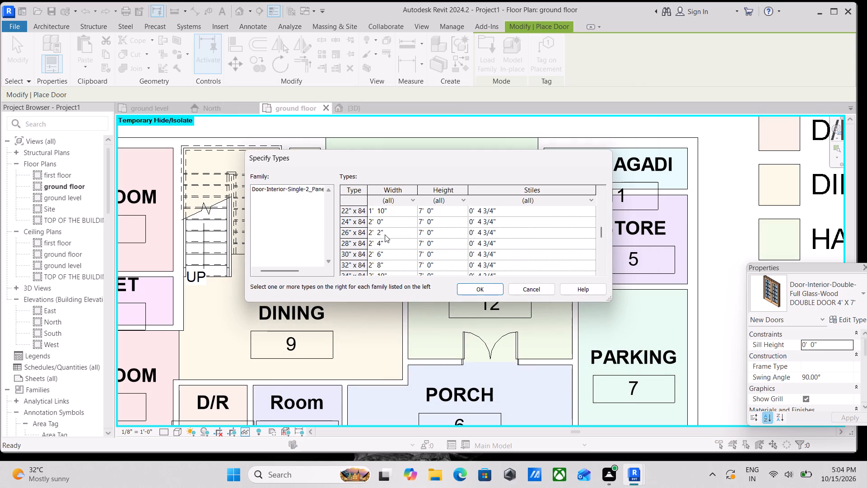
{"action": "scroll", "coordinate": [385, 235], "scroll_direction": "down", "scroll_amount": 1}
{"action": "scroll", "coordinate": [385, 235], "scroll_direction": "up", "scroll_amount": 2}
{"action": "scroll", "coordinate": [385, 235], "scroll_direction": "down", "scroll_amount": 3}
{"action": "scroll", "coordinate": [385, 235], "scroll_direction": "up", "scroll_amount": 1}
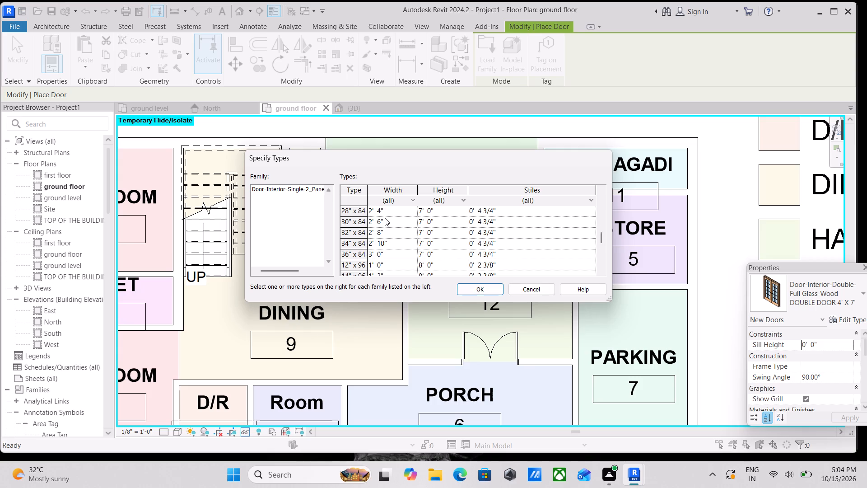
{"action": "scroll", "coordinate": [385, 218], "scroll_direction": "up", "scroll_amount": 2}
{"action": "scroll", "coordinate": [385, 218], "scroll_direction": "down", "scroll_amount": 1}
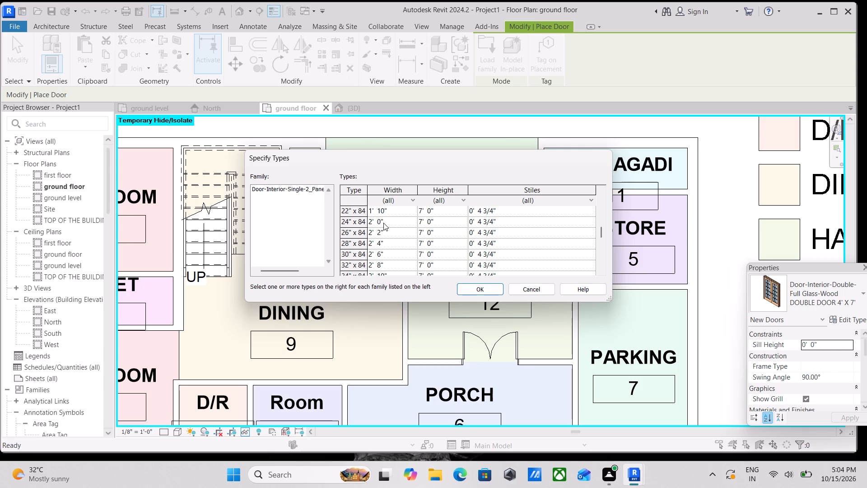
{"action": "left_click", "coordinate": [383, 223]}
{"action": "left_click", "coordinate": [482, 287]}
Place the 24" x 84" single door midway along the wall between BED ROOM 1 and the TOILET, swinging into the TOILET.
{"action": "scroll", "coordinate": [272, 289], "scroll_direction": "down", "scroll_amount": 3}
{"action": "middle_click_drag", "start_coordinate": [284, 287], "coordinate": [330, 286]}
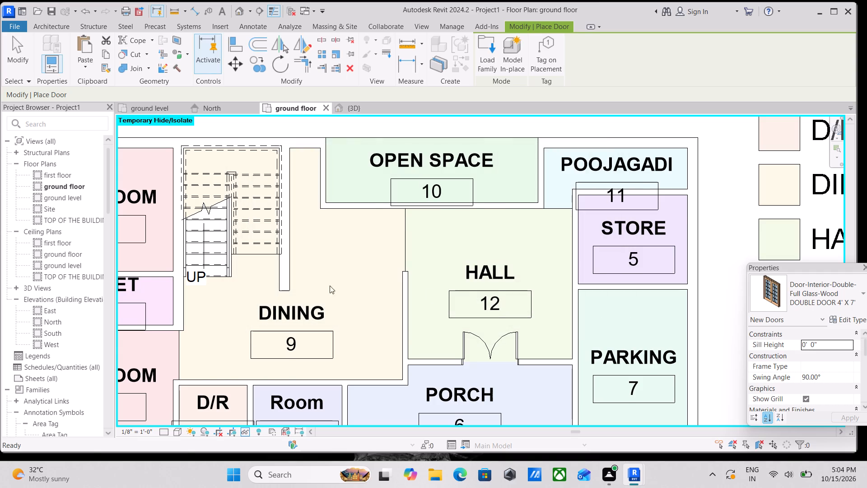
{"action": "middle_click_drag", "start_coordinate": [330, 286], "coordinate": [469, 257]}
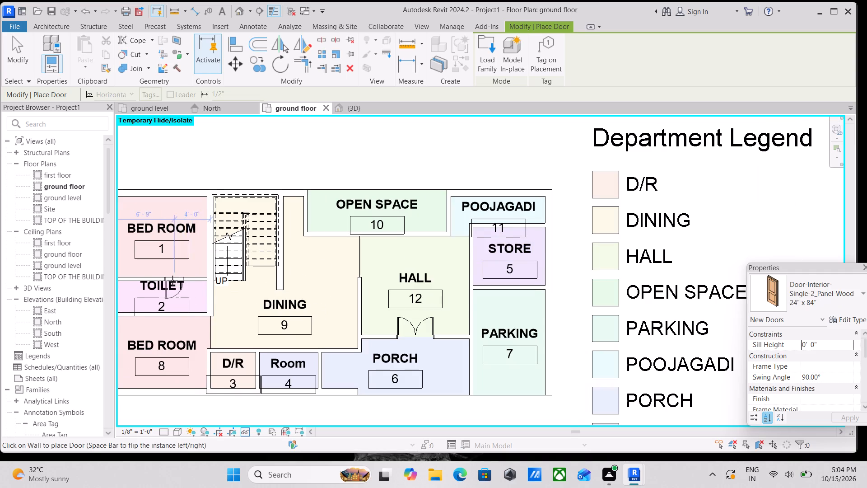
{"action": "scroll", "coordinate": [172, 280], "scroll_direction": "up", "scroll_amount": 3}
{"action": "middle_click_drag", "start_coordinate": [242, 282], "coordinate": [403, 277]}
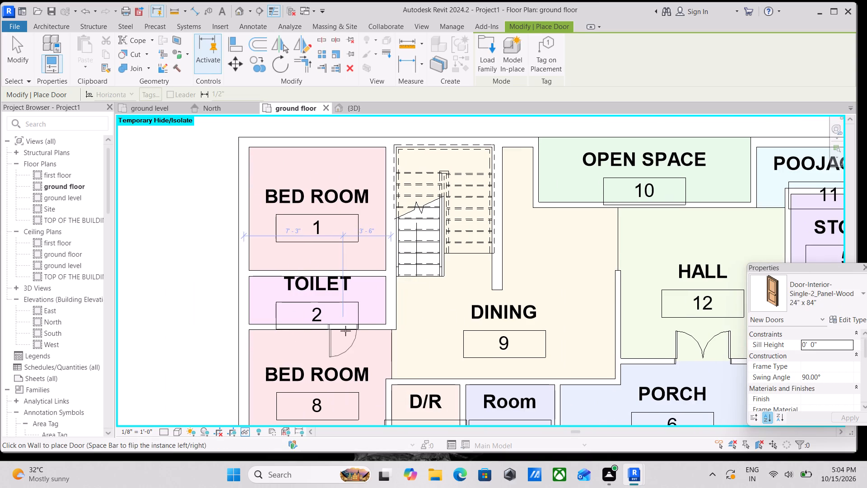
{"action": "left_click", "coordinate": [322, 274]}
Place a 24" x 84" single door in the wall between the D/R and Room 4, swinging into Room 4.
{"action": "middle_click_drag", "start_coordinate": [355, 315], "coordinate": [371, 227]}
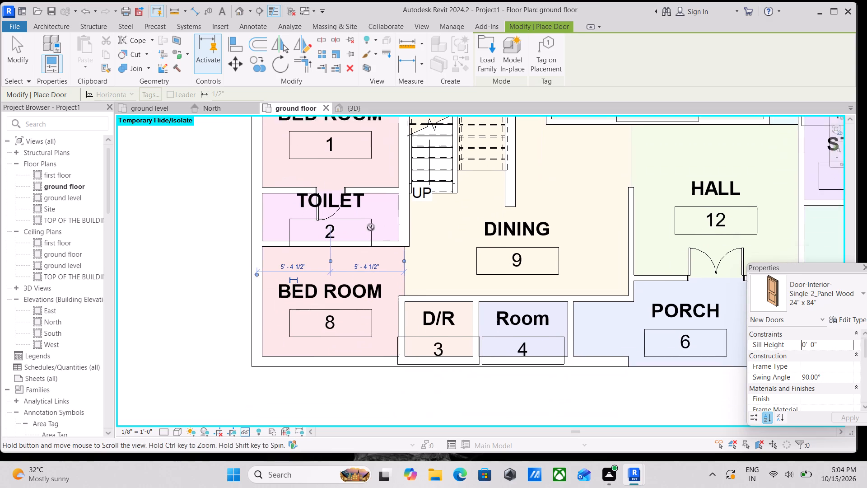
{"action": "middle_click_drag", "start_coordinate": [371, 227], "coordinate": [370, 228]}
{"action": "scroll", "coordinate": [377, 249], "scroll_direction": "down", "scroll_amount": 1}
{"action": "scroll", "coordinate": [413, 253], "scroll_direction": "down", "scroll_amount": 2}
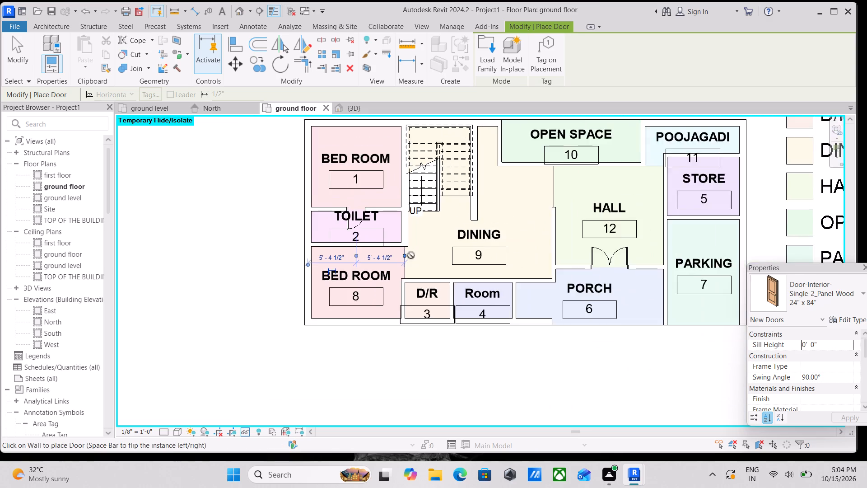
{"action": "middle_click_drag", "start_coordinate": [408, 258], "coordinate": [340, 325]}
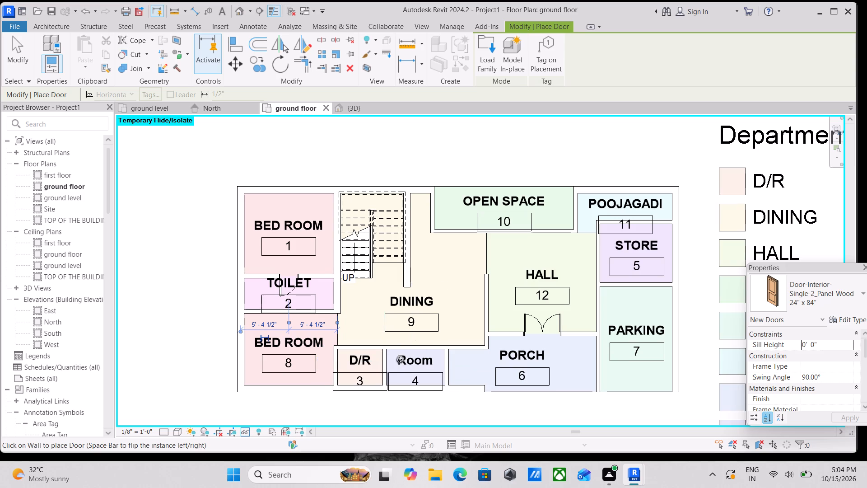
{"action": "left_click", "coordinate": [388, 364]}
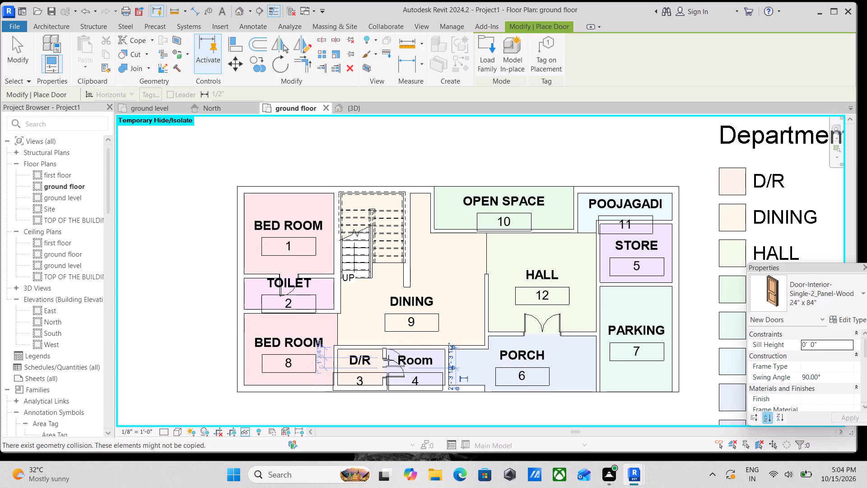
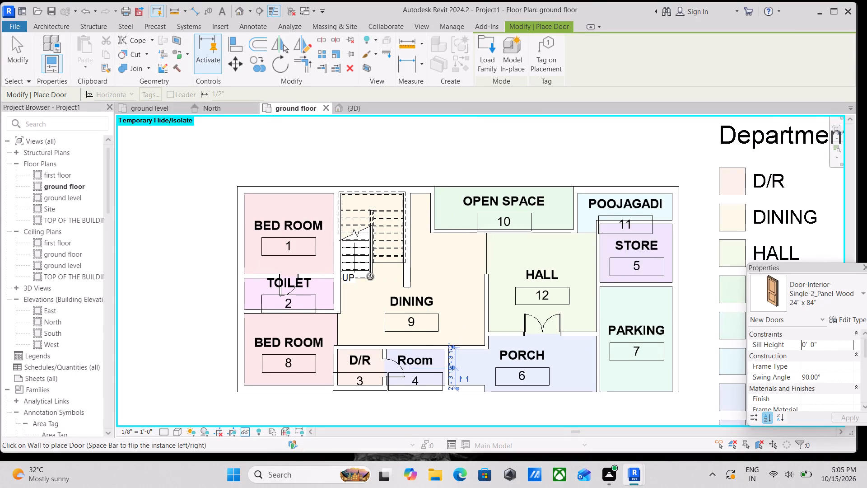
End door placement and rename the BED ROOM with room number 8 as KITCHEN.
{"action": "scroll", "coordinate": [305, 302], "scroll_direction": "up", "scroll_amount": 3}
{"action": "scroll", "coordinate": [385, 265], "scroll_direction": "down", "scroll_amount": 1}
{"action": "middle_click_drag", "start_coordinate": [363, 321], "coordinate": [343, 367]}
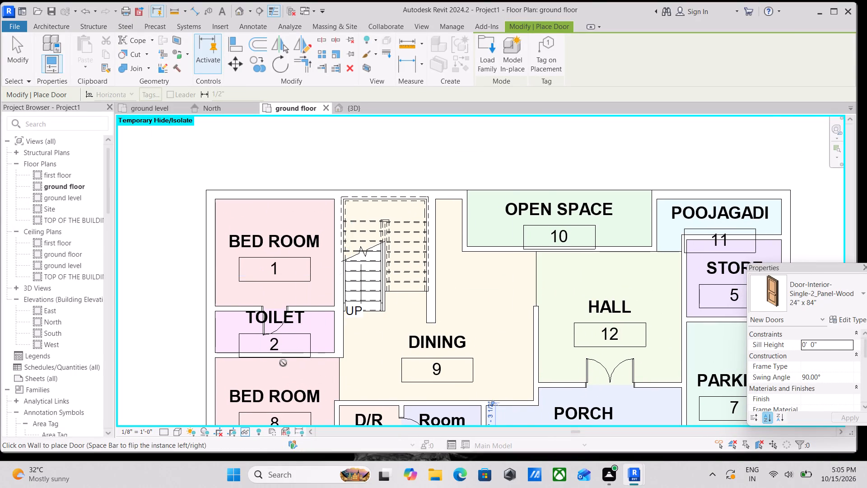
{"action": "scroll", "coordinate": [283, 363], "scroll_direction": "up", "scroll_amount": 1}
{"action": "middle_click_drag", "start_coordinate": [426, 346], "coordinate": [416, 230]}
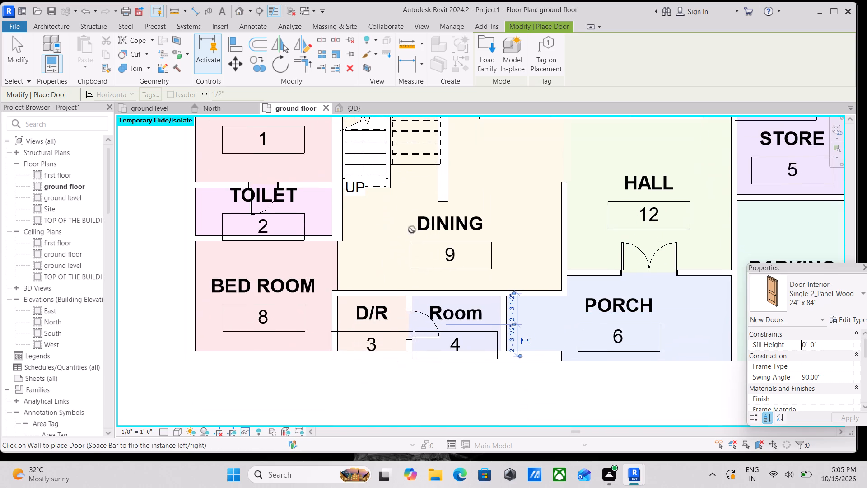
{"action": "scroll", "coordinate": [340, 310], "scroll_direction": "down", "scroll_amount": 2}
{"action": "middle_click_drag", "start_coordinate": [340, 321], "coordinate": [330, 376]}
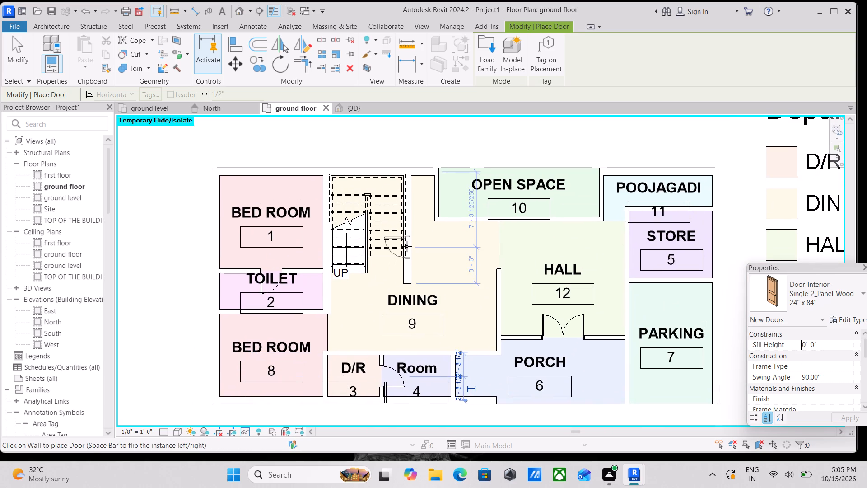
{"action": "key", "text": "Escape"}
{"action": "key", "text": "Escape"}
{"action": "key", "text": "Escape"}
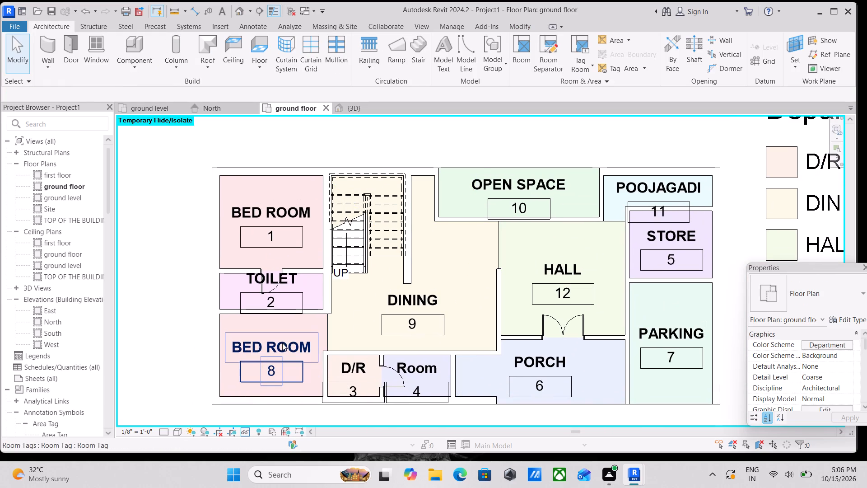
{"action": "double_click", "coordinate": [282, 343]}
{"action": "type", "text": "KI"}
{"action": "type", "text": "TCHEN"}
{"action": "key", "text": "Return"}
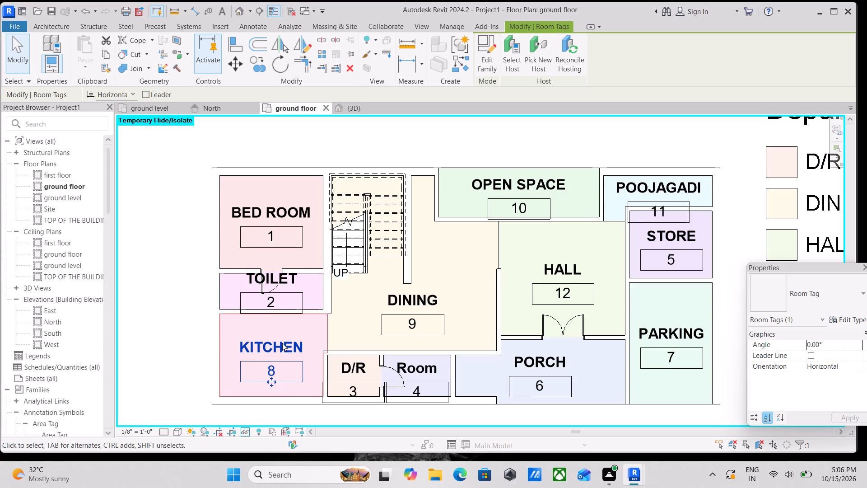
{"action": "scroll", "coordinate": [282, 402], "scroll_direction": "up", "scroll_amount": 3}
{"action": "scroll", "coordinate": [299, 352], "scroll_direction": "down", "scroll_amount": 2}
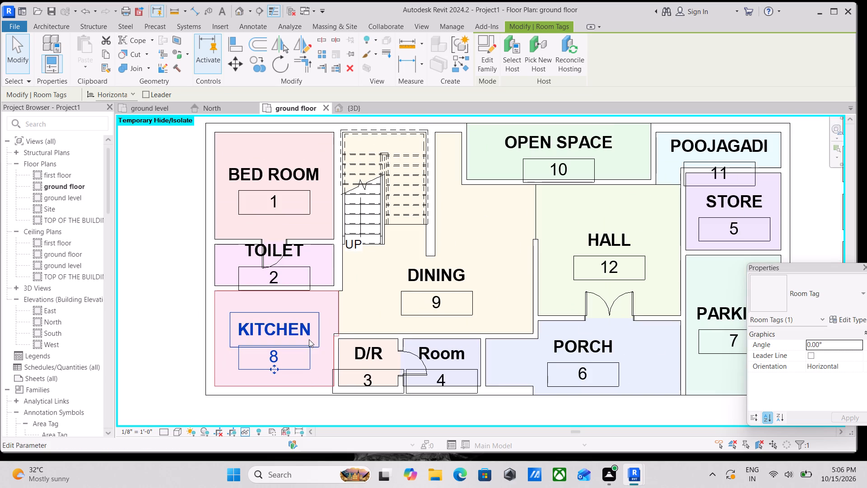
{"action": "key", "text": "Escape"}
Restart the Door command and choose the residential Door-Interior-Single-3_Panel_Vert-Wood family for loading.
{"action": "scroll", "coordinate": [346, 330], "scroll_direction": "down", "scroll_amount": 2}
{"action": "scroll", "coordinate": [396, 321], "scroll_direction": "down", "scroll_amount": 2}
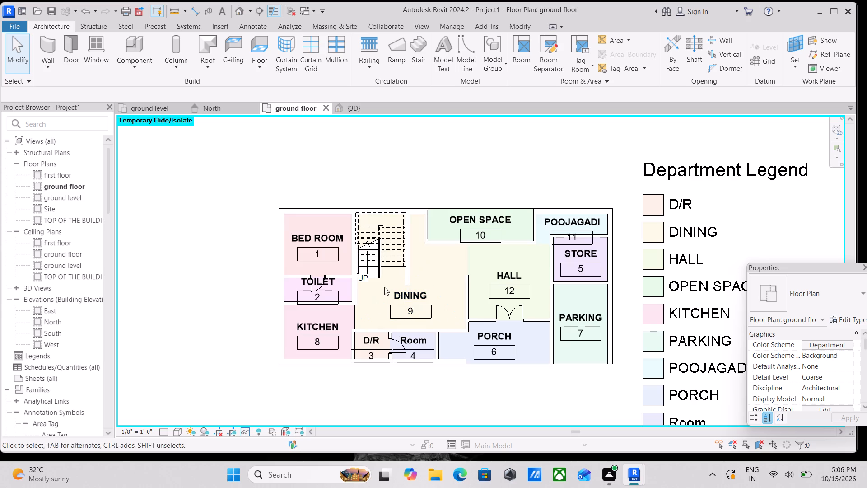
{"action": "scroll", "coordinate": [397, 282], "scroll_direction": "up", "scroll_amount": 2}
{"action": "type", "text": "DR"}
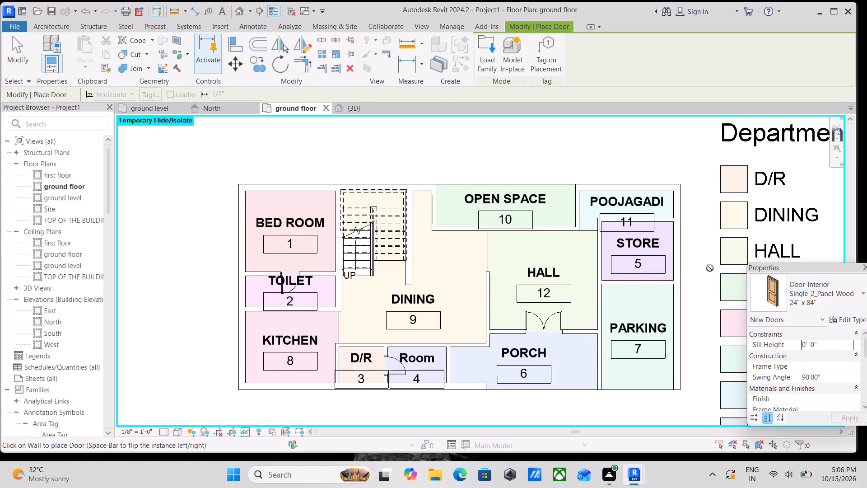
{"action": "left_click", "coordinate": [849, 298]}
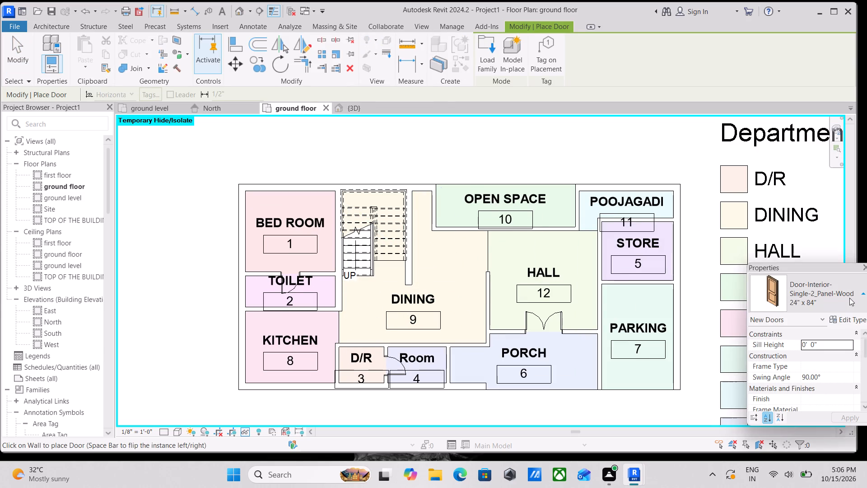
{"action": "left_click", "coordinate": [849, 298]}
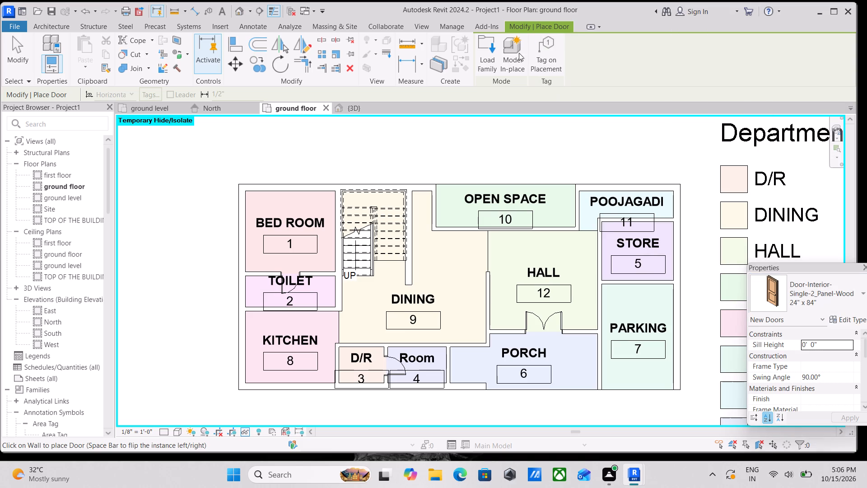
{"action": "left_click", "coordinate": [490, 56]}
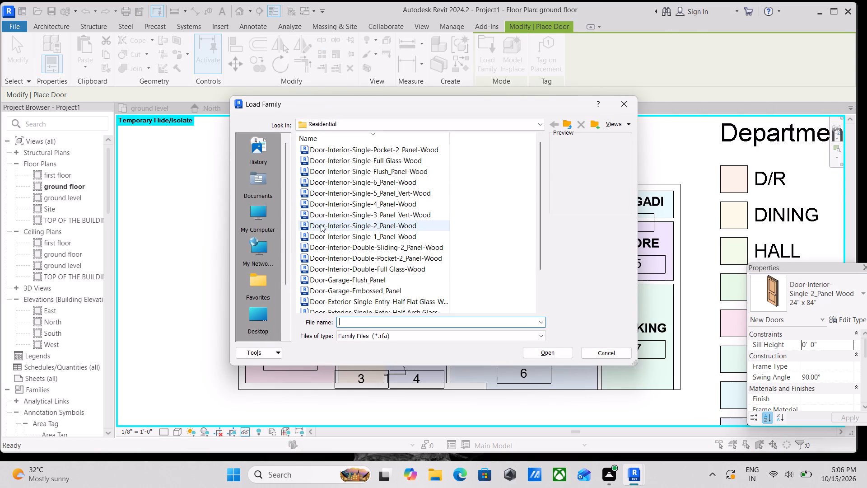
{"action": "left_click", "coordinate": [333, 214]}
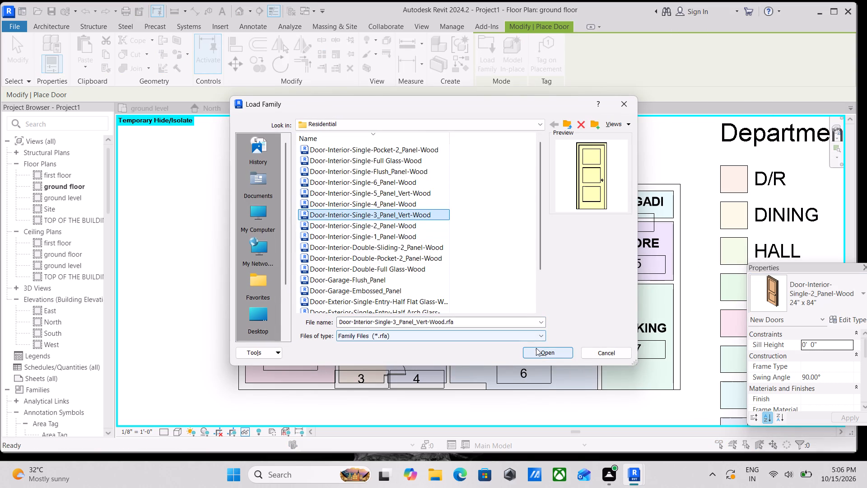
{"action": "left_click", "coordinate": [537, 349]}
Load the 36" x 84" type of the three-panel single wood door from the family's type list.
{"action": "scroll", "coordinate": [395, 234], "scroll_direction": "down", "scroll_amount": 2}
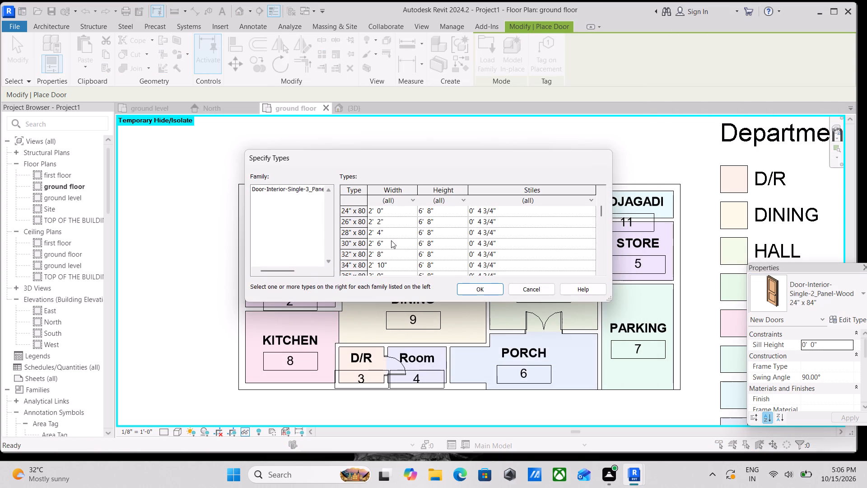
{"action": "scroll", "coordinate": [386, 249], "scroll_direction": "down", "scroll_amount": 1}
{"action": "left_click", "coordinate": [384, 244]}
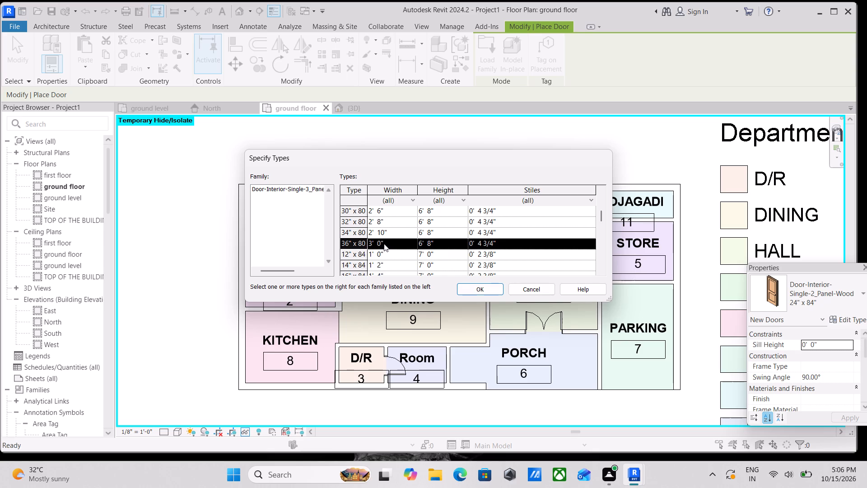
{"action": "scroll", "coordinate": [384, 260], "scroll_direction": "down", "scroll_amount": 4}
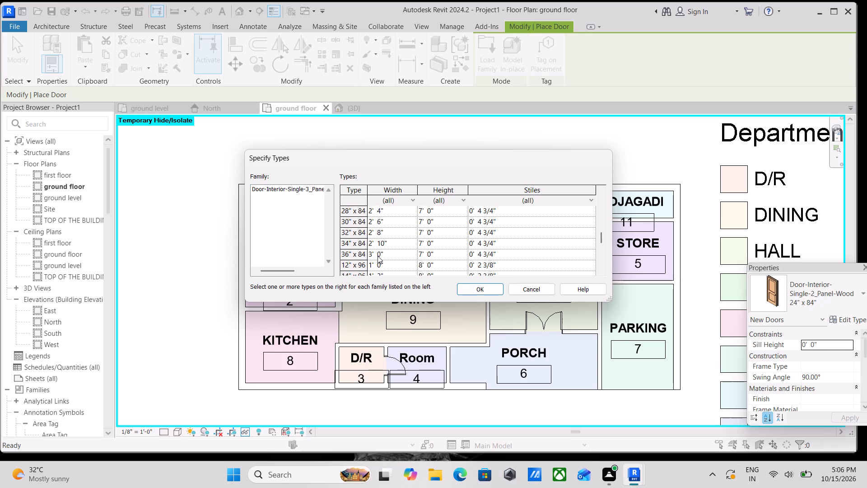
{"action": "left_click", "coordinate": [381, 255]}
{"action": "left_click", "coordinate": [480, 288]}
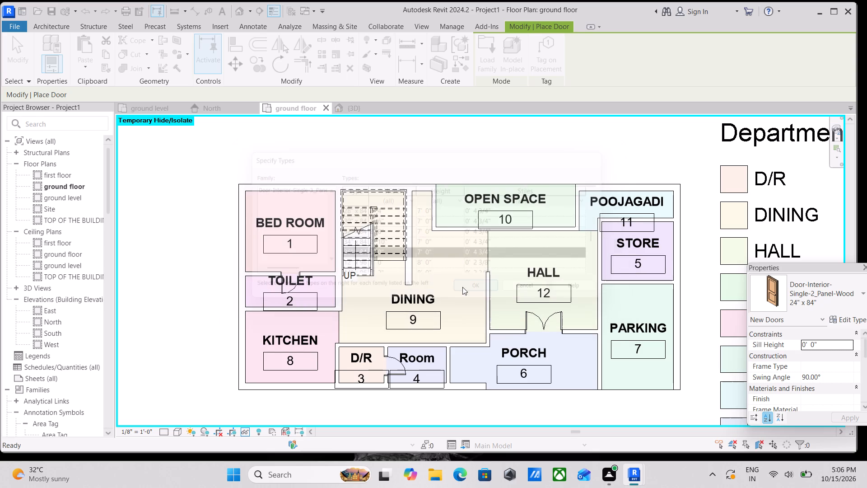
Place the 36" x 84" door in the wall between BED ROOM 1 and the staircase, about 2'-8" from the TOILET wall, swinging into the bedroom.
{"action": "scroll", "coordinate": [333, 256], "scroll_direction": "up", "scroll_amount": 1}
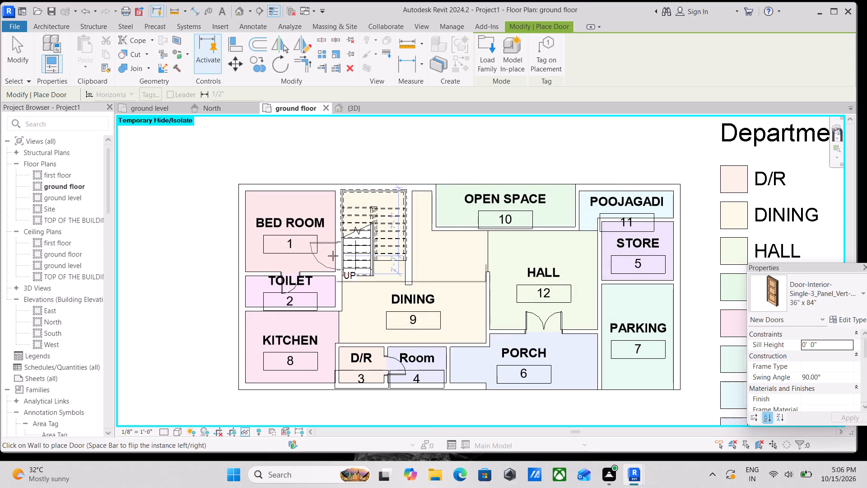
{"action": "scroll", "coordinate": [333, 256], "scroll_direction": "up", "scroll_amount": 5}
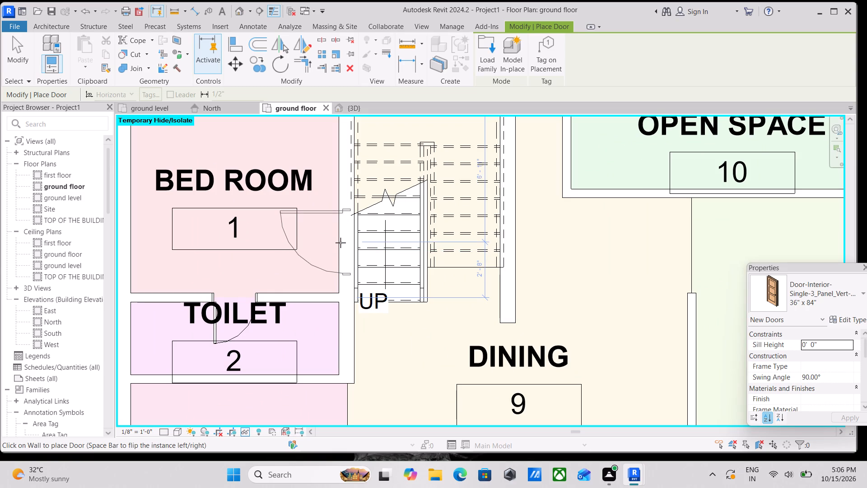
{"action": "left_click", "coordinate": [340, 243]}
{"action": "scroll", "coordinate": [340, 243], "scroll_direction": "down", "scroll_amount": 4}
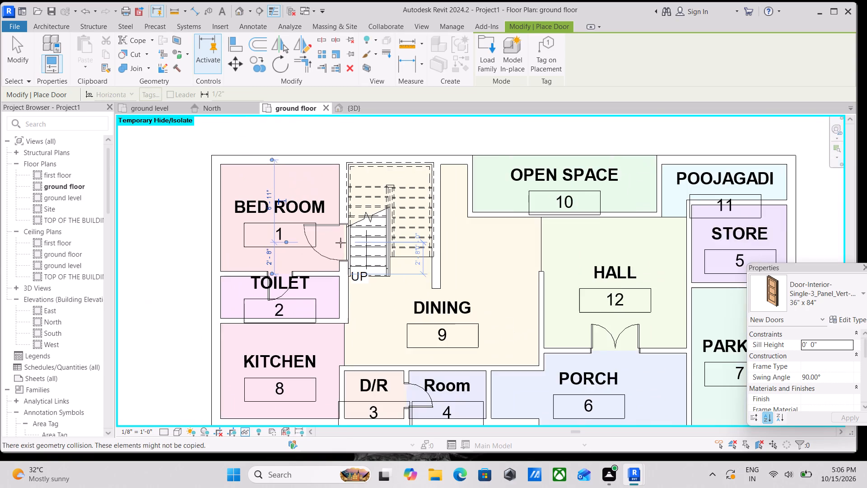
{"action": "middle_click_drag", "start_coordinate": [340, 243], "coordinate": [326, 257]}
{"action": "scroll", "coordinate": [345, 257], "scroll_direction": "down", "scroll_amount": 1}
{"action": "middle_click_drag", "start_coordinate": [478, 278], "coordinate": [334, 279]}
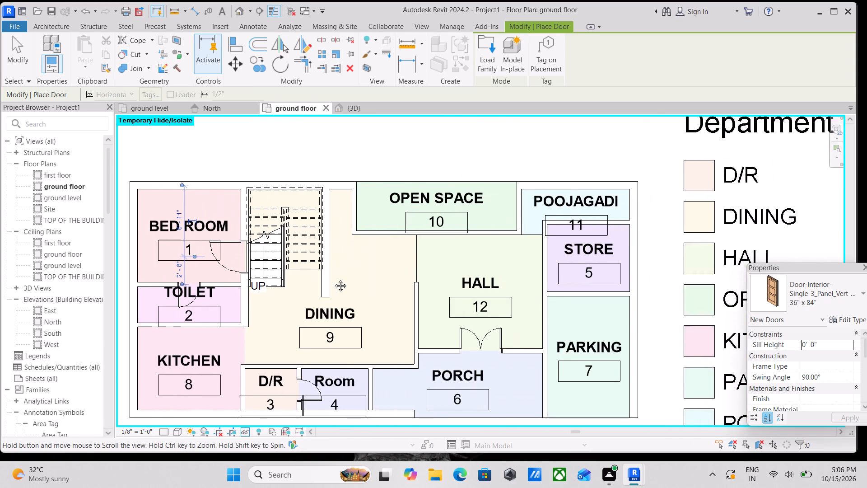
{"action": "middle_click_drag", "start_coordinate": [334, 279], "coordinate": [324, 279]}
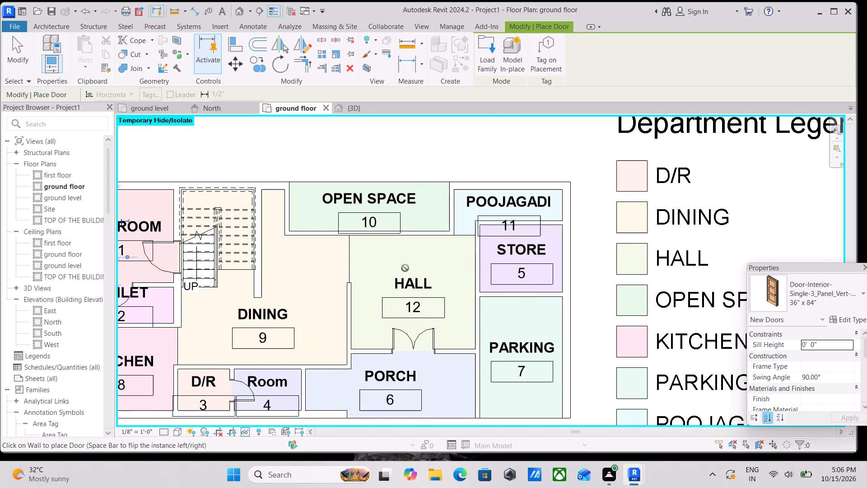
{"action": "key", "text": "Escape"}
{"action": "scroll", "coordinate": [388, 218], "scroll_direction": "up", "scroll_amount": 1}
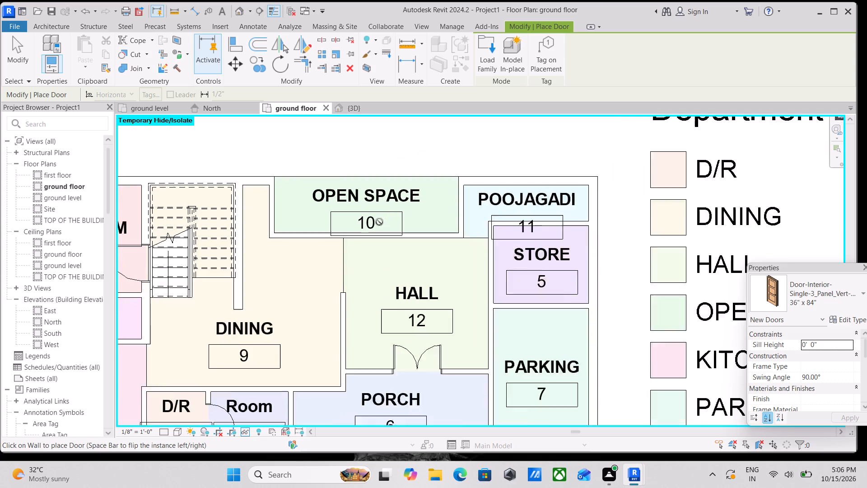
{"action": "scroll", "coordinate": [379, 222], "scroll_direction": "up", "scroll_amount": 2}
{"action": "key", "text": "Escape"}
Draw a Storefront curtain wall about 15'-3" long along the inner wall separating OPEN SPACE from DINING and HALL.
{"action": "middle_click_drag", "start_coordinate": [275, 237], "coordinate": [280, 260]}
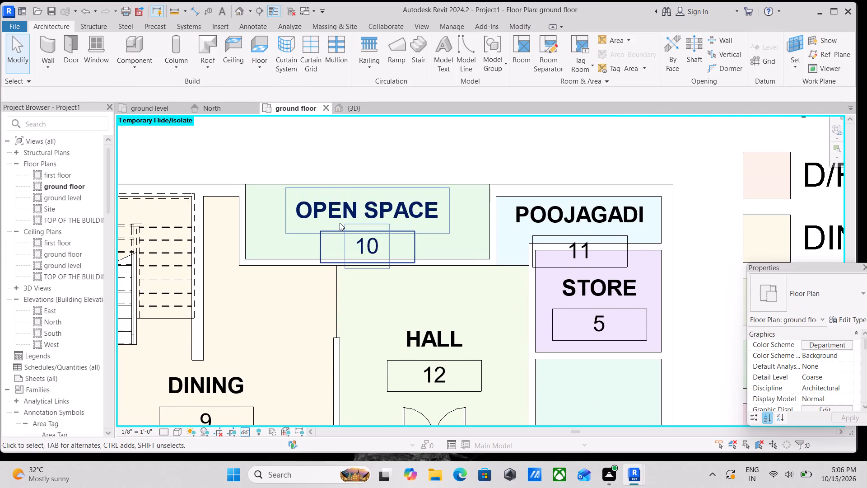
{"action": "type", "text": "WA"}
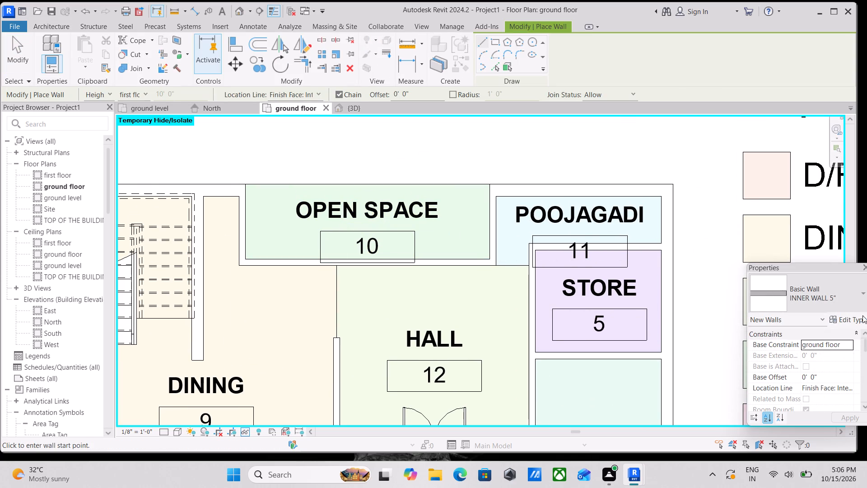
{"action": "left_click", "coordinate": [857, 298]}
{"action": "scroll", "coordinate": [764, 220], "scroll_direction": "down", "scroll_amount": 2}
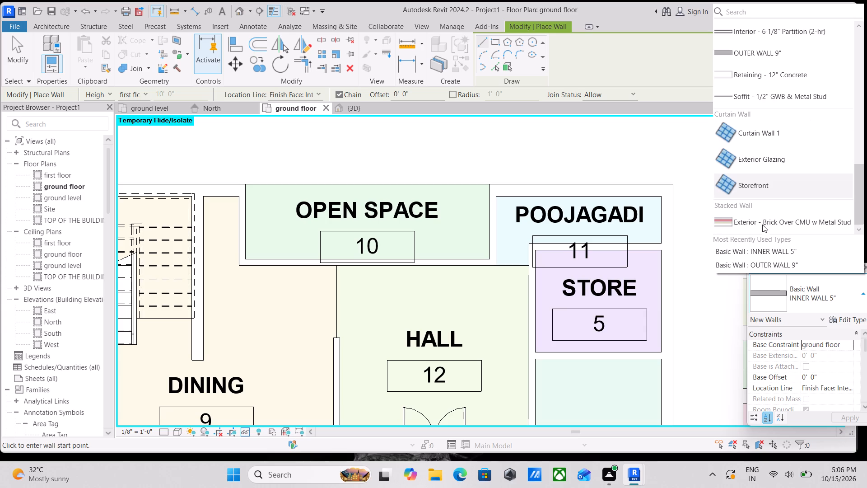
{"action": "scroll", "coordinate": [760, 228], "scroll_direction": "down", "scroll_amount": 2}
{"action": "left_click", "coordinate": [756, 186]}
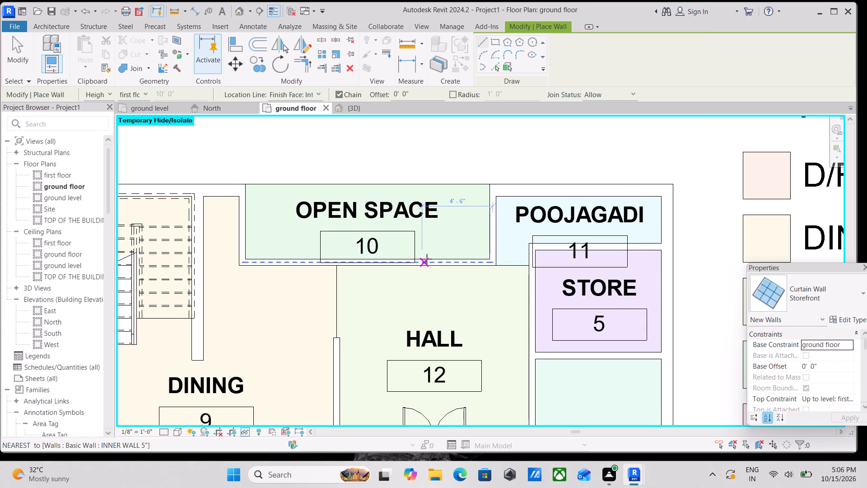
{"action": "scroll", "coordinate": [439, 259], "scroll_direction": "up", "scroll_amount": 3}
{"action": "left_click", "coordinate": [508, 260]}
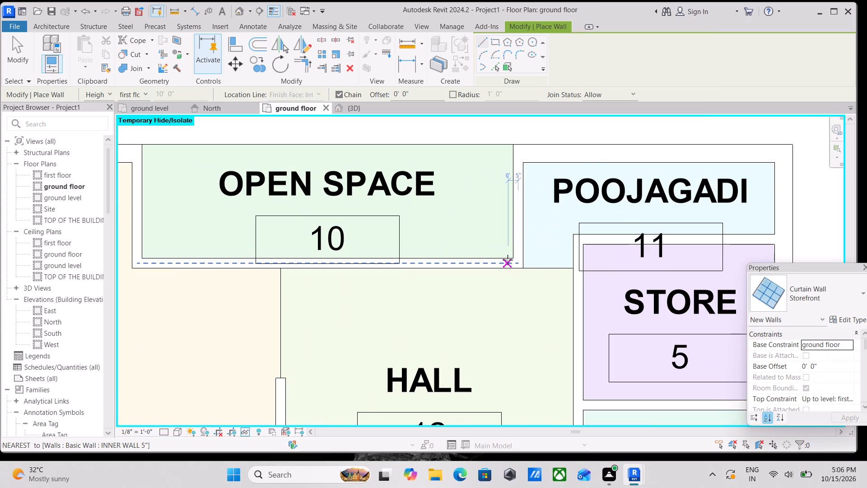
{"action": "middle_click_drag", "start_coordinate": [406, 268], "coordinate": [540, 273]}
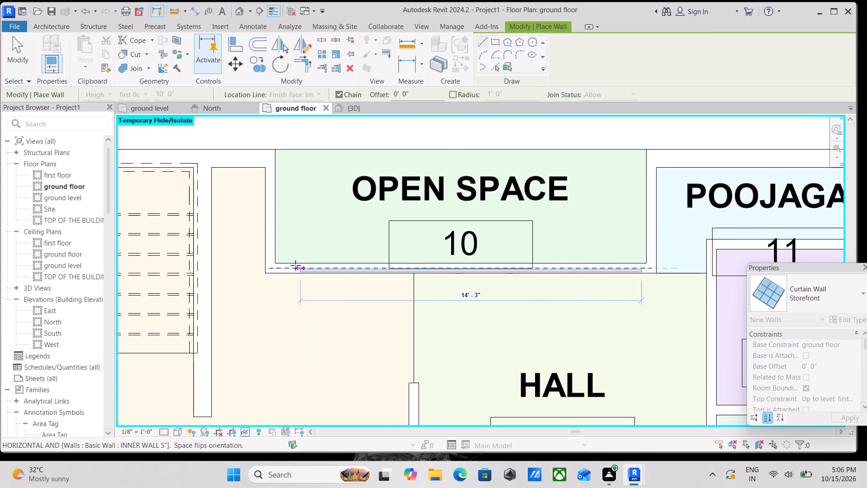
{"action": "left_click", "coordinate": [277, 263]}
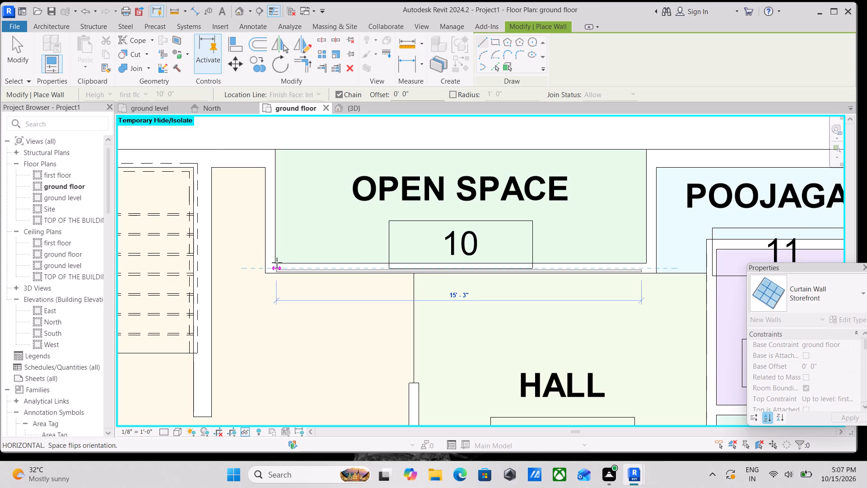
{"action": "scroll", "coordinate": [418, 257], "scroll_direction": "down", "scroll_amount": 2}
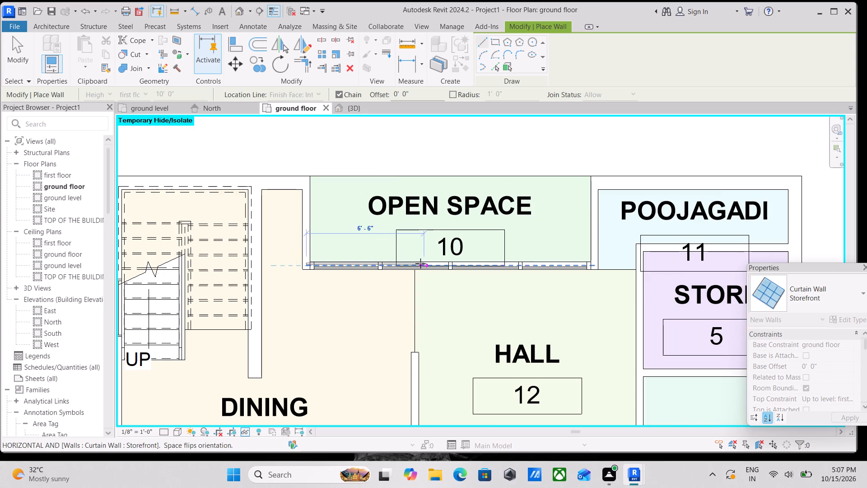
{"action": "key", "text": "Escape"}
Examine the new storefront curtain wall, staircase and room walls in the 3D view from several angles.
{"action": "scroll", "coordinate": [420, 263], "scroll_direction": "down", "scroll_amount": 2}
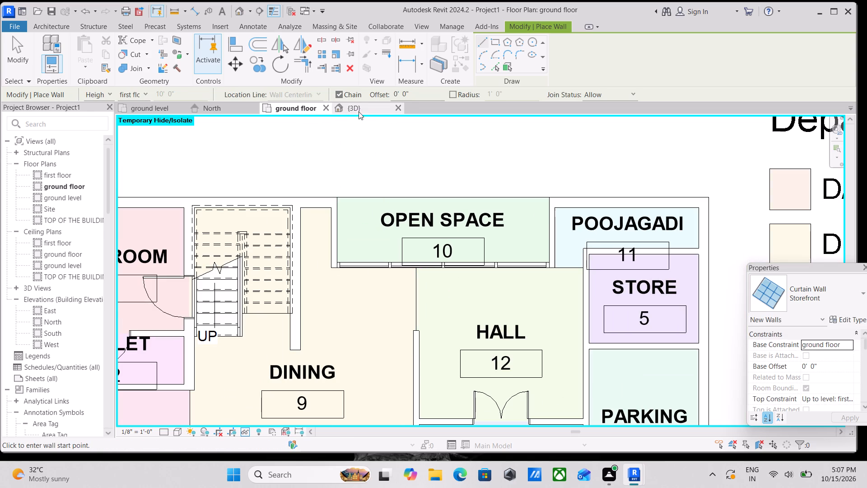
{"action": "left_click", "coordinate": [359, 112]}
{"action": "middle_click_drag", "start_coordinate": [441, 276], "coordinate": [394, 275]}
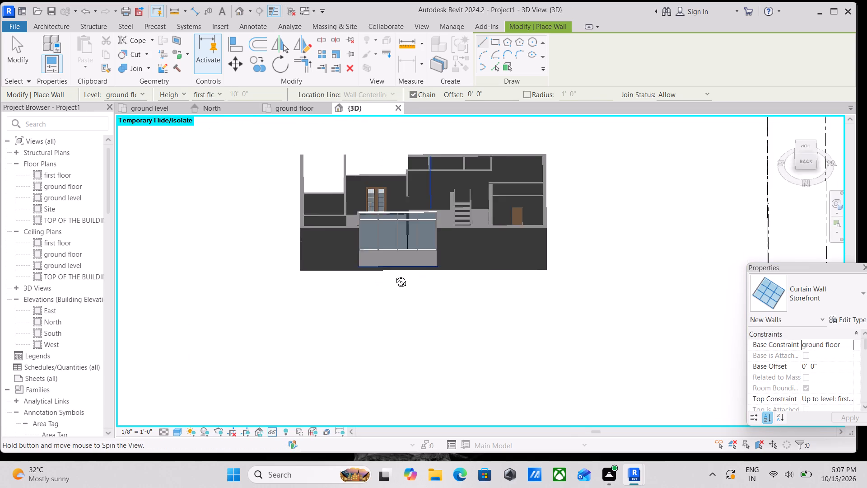
{"action": "middle_click_drag", "start_coordinate": [394, 275], "coordinate": [410, 156]}
{"action": "middle_click_drag", "start_coordinate": [383, 226], "coordinate": [520, 282], "text": "shift"}
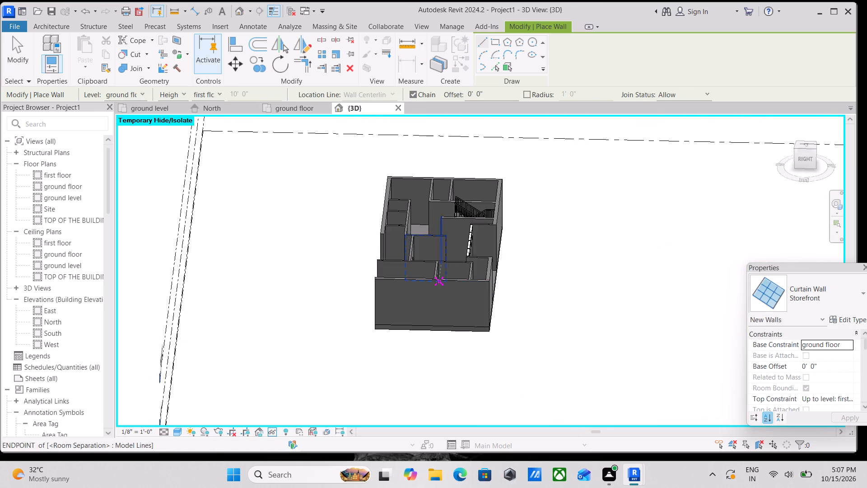
{"action": "middle_click_drag", "start_coordinate": [437, 279], "coordinate": [494, 375], "text": "shift"}
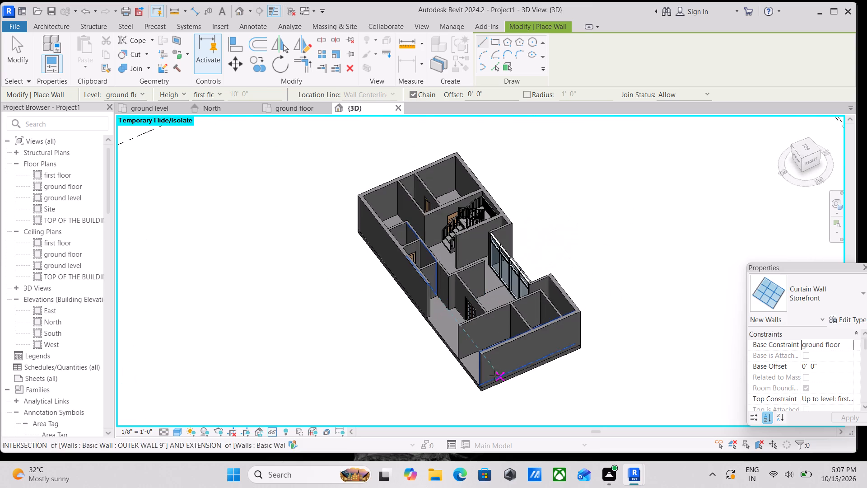
{"action": "scroll", "coordinate": [521, 246], "scroll_direction": "down", "scroll_amount": 1}
{"action": "middle_click_drag", "start_coordinate": [521, 246], "coordinate": [303, 216], "text": "shift"}
{"action": "middle_click_drag", "start_coordinate": [475, 188], "coordinate": [467, 293]}
{"action": "middle_click_drag", "start_coordinate": [489, 216], "coordinate": [543, 211], "text": "shift"}
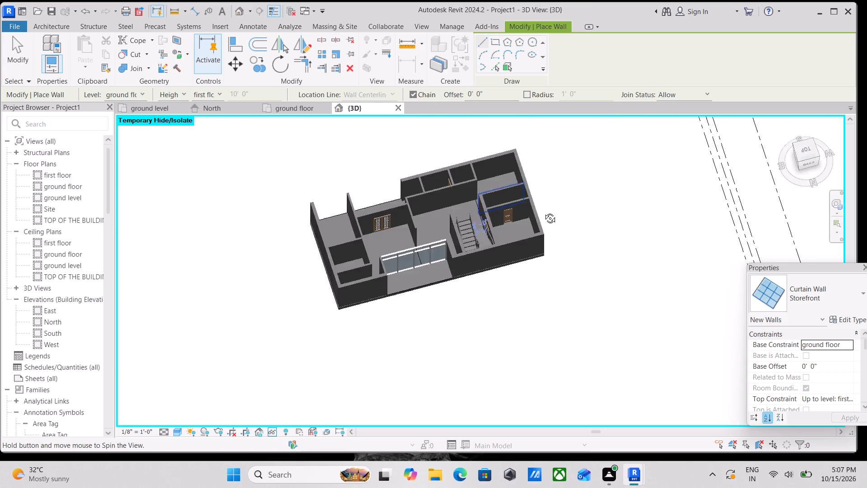
{"action": "middle_click_drag", "start_coordinate": [543, 211], "coordinate": [549, 207], "text": "shift"}
{"action": "middle_click_drag", "start_coordinate": [447, 233], "coordinate": [561, 187]}
{"action": "middle_click_drag", "start_coordinate": [443, 212], "coordinate": [575, 277]}
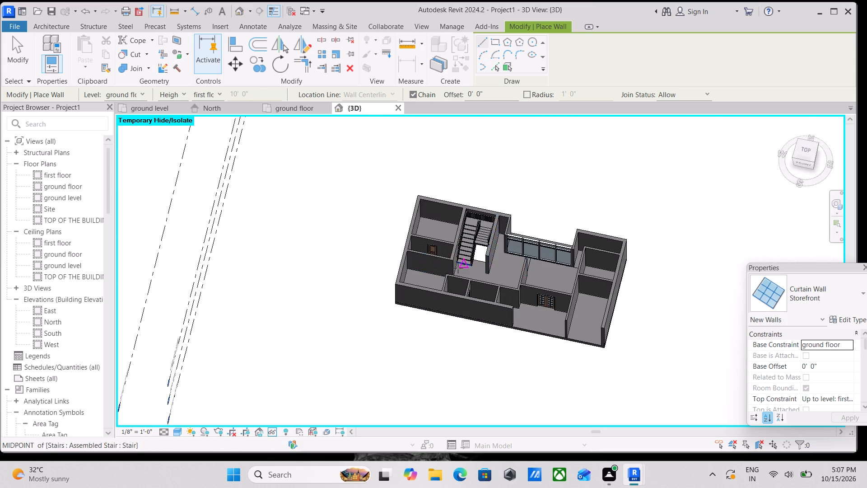
{"action": "scroll", "coordinate": [453, 269], "scroll_direction": "up", "scroll_amount": 8}
{"action": "middle_click_drag", "start_coordinate": [409, 277], "coordinate": [398, 372], "text": "shift"}
{"action": "middle_click_drag", "start_coordinate": [463, 282], "coordinate": [450, 268], "text": "shift"}
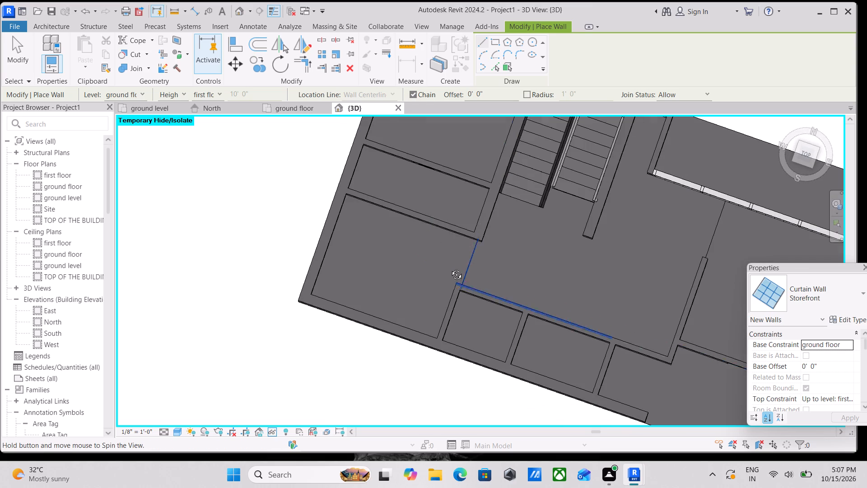
{"action": "middle_click_drag", "start_coordinate": [450, 268], "coordinate": [443, 258], "text": "shift"}
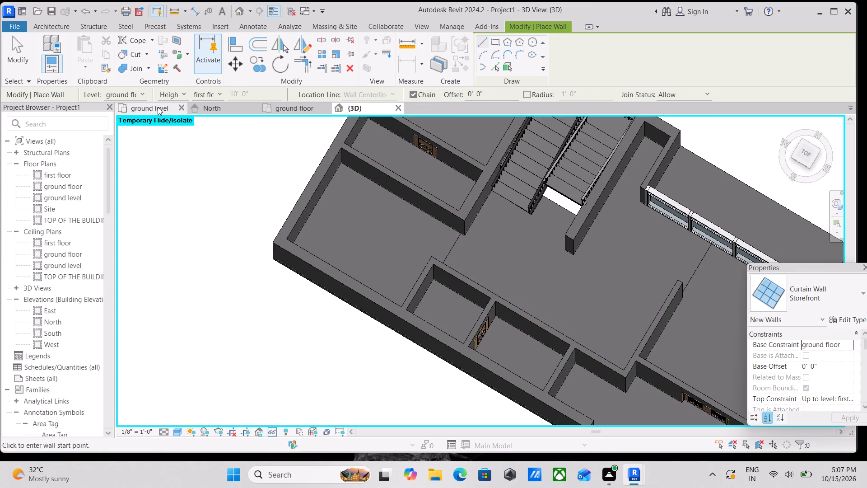
Check the ground floor plan room by room for walls that still need doors, and end the wall command.
{"action": "left_click", "coordinate": [158, 107]}
{"action": "scroll", "coordinate": [406, 231], "scroll_direction": "down", "scroll_amount": 1}
{"action": "scroll", "coordinate": [400, 276], "scroll_direction": "up", "scroll_amount": 2}
{"action": "left_click", "coordinate": [315, 108]}
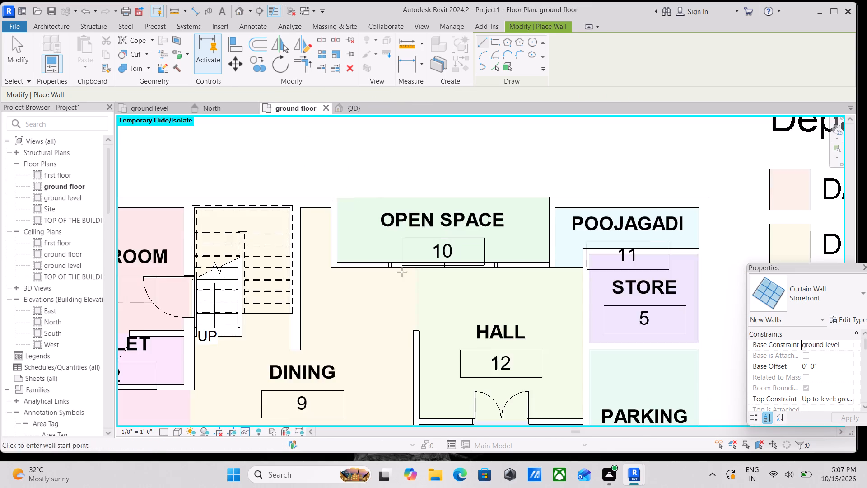
{"action": "scroll", "coordinate": [408, 279], "scroll_direction": "up", "scroll_amount": 2}
{"action": "scroll", "coordinate": [422, 277], "scroll_direction": "down", "scroll_amount": 6}
{"action": "middle_click_drag", "start_coordinate": [434, 275], "coordinate": [412, 154]}
{"action": "scroll", "coordinate": [456, 261], "scroll_direction": "up", "scroll_amount": 3}
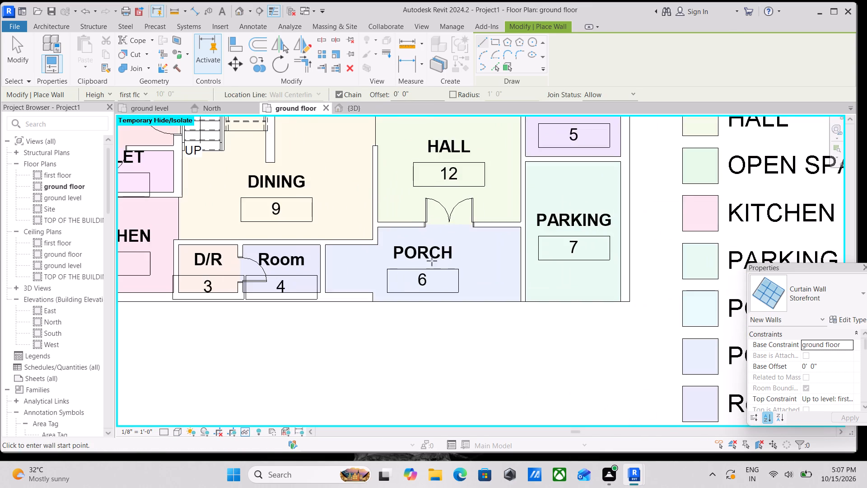
{"action": "scroll", "coordinate": [384, 250], "scroll_direction": "up", "scroll_amount": 3}
{"action": "scroll", "coordinate": [495, 259], "scroll_direction": "down", "scroll_amount": 2}
{"action": "middle_click_drag", "start_coordinate": [496, 273], "coordinate": [504, 343]}
{"action": "middle_click_drag", "start_coordinate": [363, 313], "coordinate": [379, 368]}
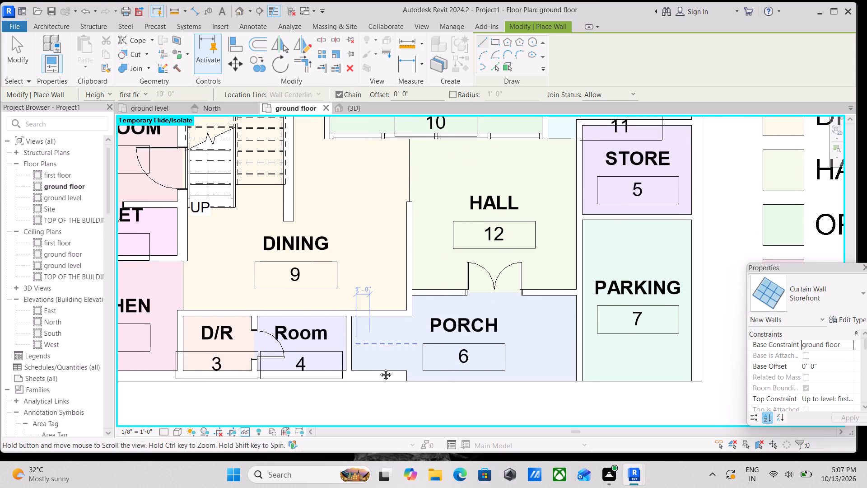
{"action": "middle_click_drag", "start_coordinate": [379, 368], "coordinate": [380, 373]}
{"action": "middle_click_drag", "start_coordinate": [386, 287], "coordinate": [465, 315]}
{"action": "scroll", "coordinate": [453, 275], "scroll_direction": "down", "scroll_amount": 1}
{"action": "middle_click_drag", "start_coordinate": [453, 275], "coordinate": [353, 252]}
{"action": "scroll", "coordinate": [453, 276], "scroll_direction": "down", "scroll_amount": 2}
{"action": "middle_click_drag", "start_coordinate": [487, 278], "coordinate": [447, 249]}
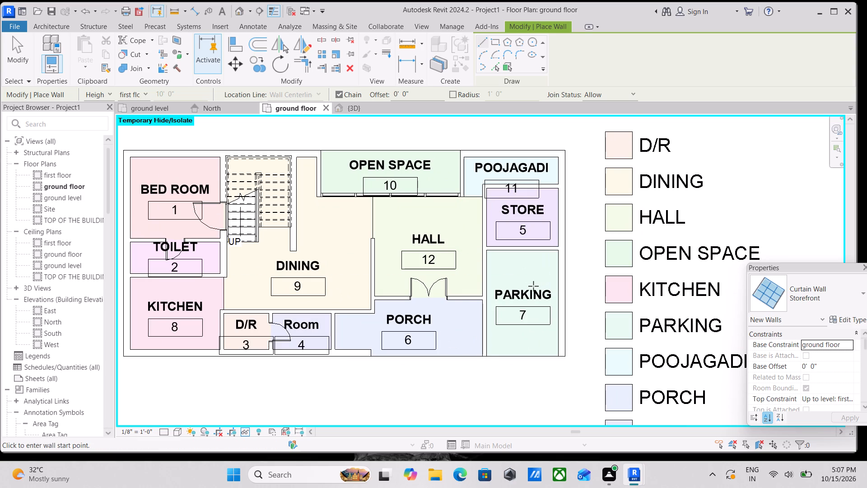
{"action": "key", "text": "Escape"}
Place a 36" x 84" three-panel single wood door centred in the wall between STORE and PARKING, swinging into PARKING.
{"action": "type", "text": "DR"}
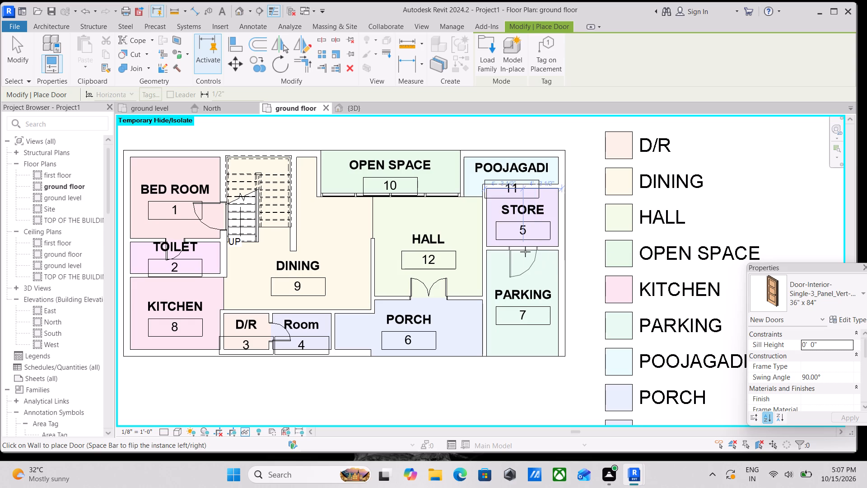
{"action": "left_click", "coordinate": [525, 252]}
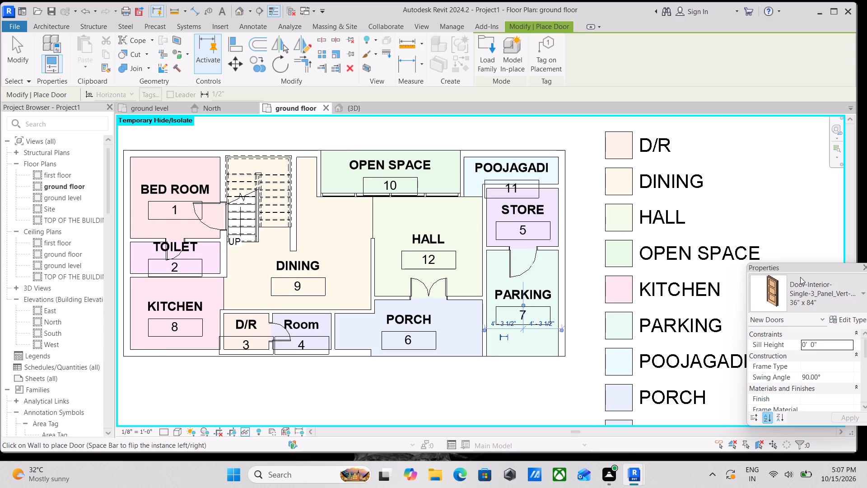
Place a 24" x 84" Door-Interior-Single-2_Panel-Wood door centred in the wall between D/R and DINING, swinging into DINING.
{"action": "left_click", "coordinate": [858, 296]}
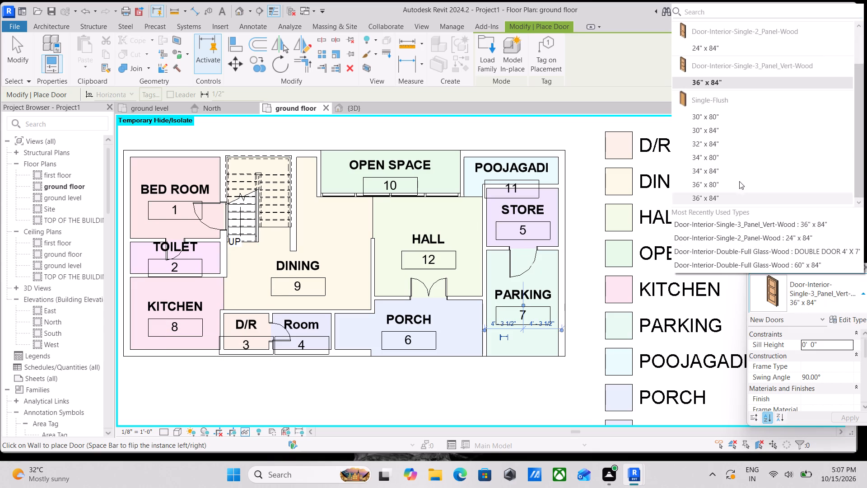
{"action": "scroll", "coordinate": [721, 150], "scroll_direction": "up", "scroll_amount": 2}
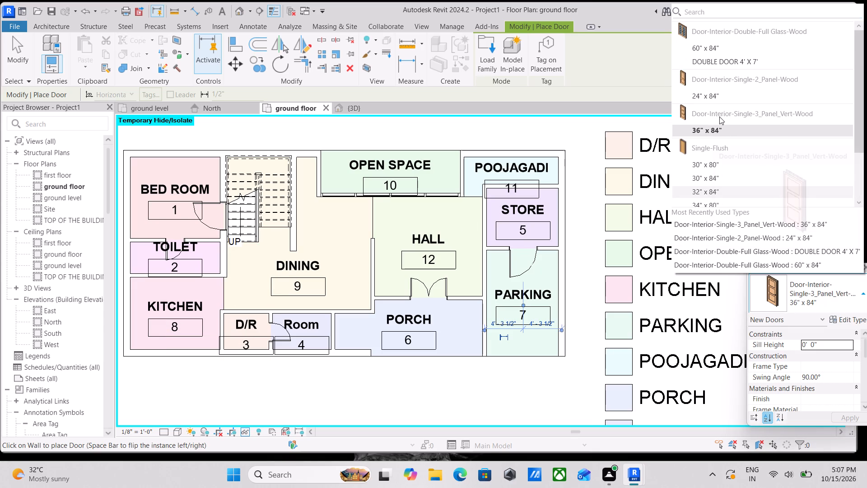
{"action": "left_click", "coordinate": [700, 98]}
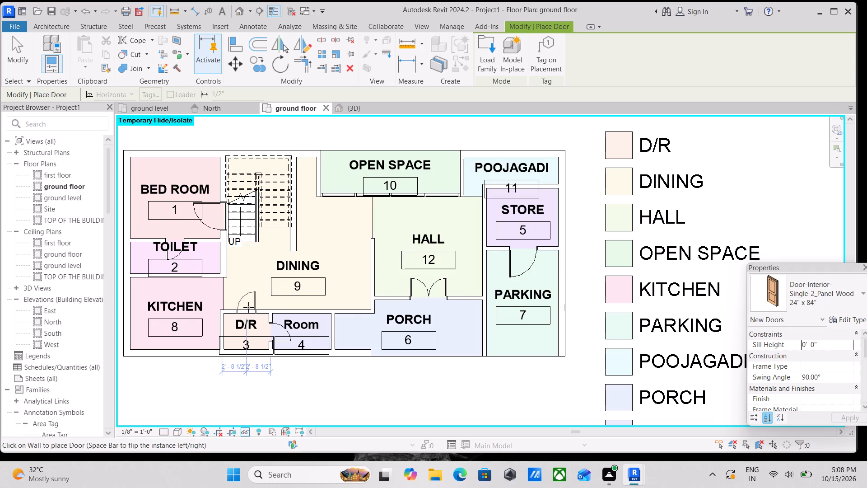
{"action": "left_click", "coordinate": [248, 306]}
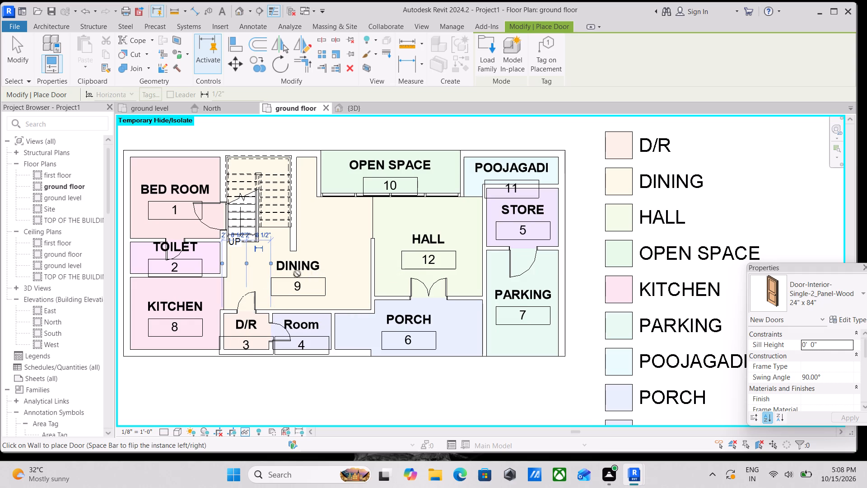
{"action": "key", "text": "Escape"}
{"action": "key", "text": "Escape"}
Review door placement and room layout across the whole ground floor plan.
{"action": "scroll", "coordinate": [259, 260], "scroll_direction": "up", "scroll_amount": 4}
{"action": "scroll", "coordinate": [417, 269], "scroll_direction": "down", "scroll_amount": 2}
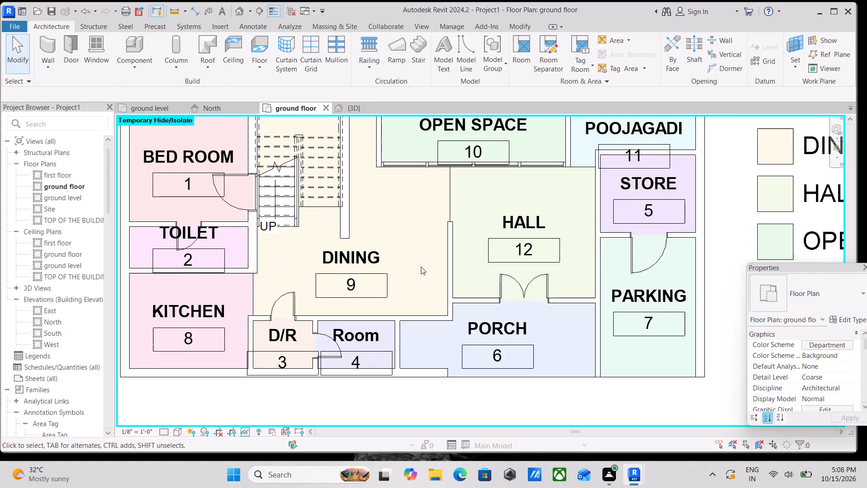
{"action": "middle_click_drag", "start_coordinate": [421, 272], "coordinate": [424, 346]}
{"action": "scroll", "coordinate": [423, 290], "scroll_direction": "down", "scroll_amount": 2}
{"action": "middle_click_drag", "start_coordinate": [423, 290], "coordinate": [364, 254]}
{"action": "scroll", "coordinate": [467, 209], "scroll_direction": "up", "scroll_amount": 2}
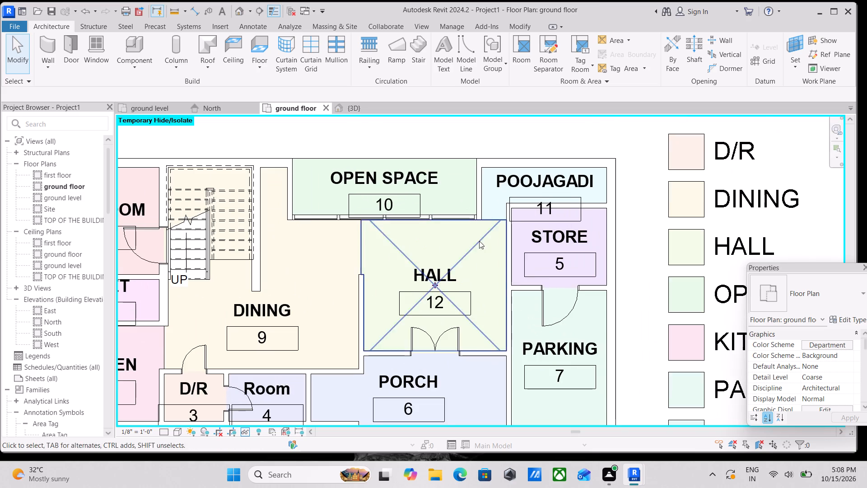
{"action": "middle_click_drag", "start_coordinate": [470, 262], "coordinate": [463, 286]}
{"action": "scroll", "coordinate": [485, 265], "scroll_direction": "down", "scroll_amount": 1}
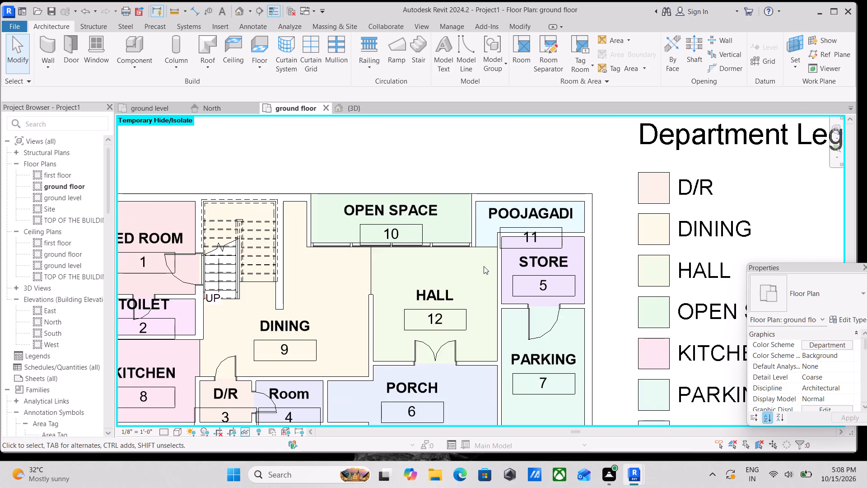
{"action": "scroll", "coordinate": [484, 266], "scroll_direction": "down", "scroll_amount": 2}
{"action": "middle_click_drag", "start_coordinate": [385, 295], "coordinate": [464, 259]}
{"action": "scroll", "coordinate": [301, 217], "scroll_direction": "up", "scroll_amount": 3}
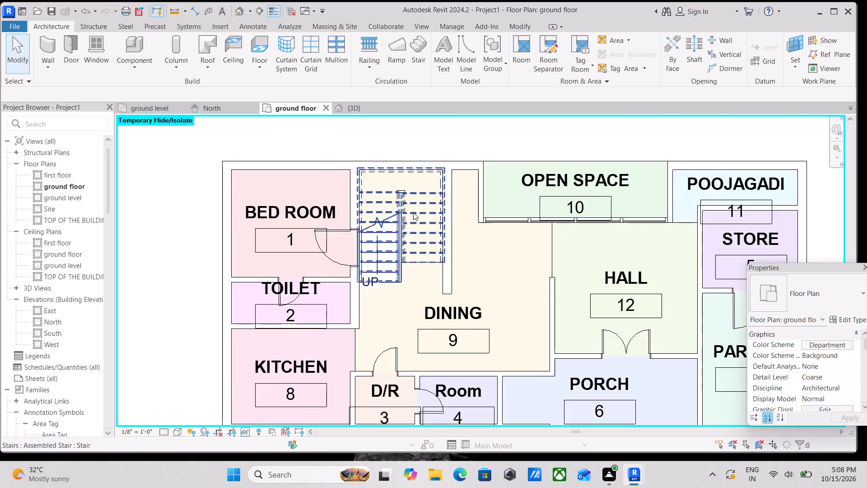
{"action": "scroll", "coordinate": [482, 230], "scroll_direction": "down", "scroll_amount": 2}
{"action": "middle_click_drag", "start_coordinate": [492, 235], "coordinate": [400, 272]}
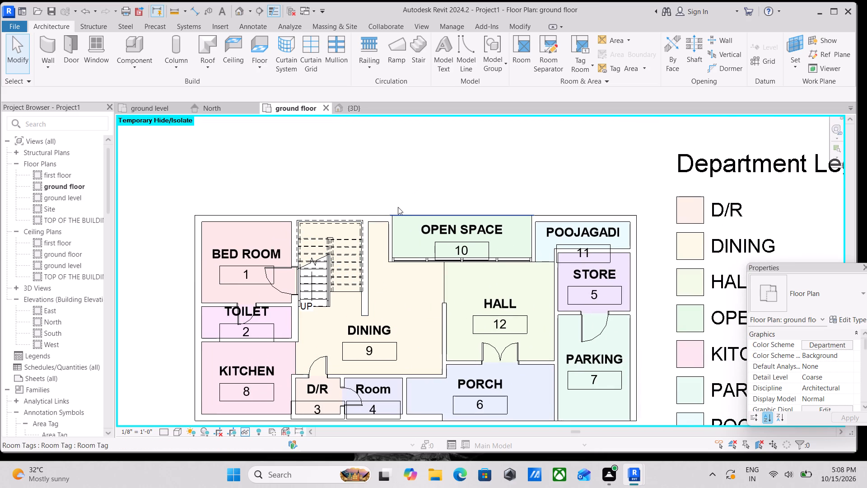
{"action": "scroll", "coordinate": [238, 235], "scroll_direction": "down", "scroll_amount": 1}
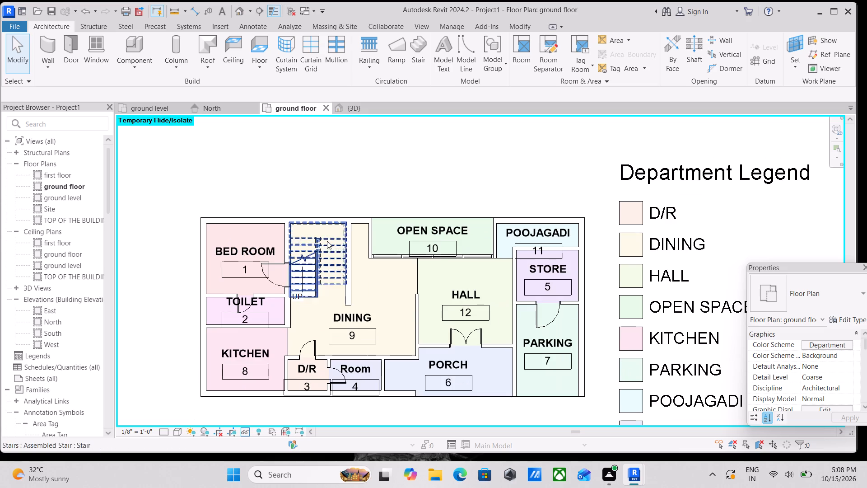
{"action": "middle_click_drag", "start_coordinate": [349, 249], "coordinate": [353, 206]}
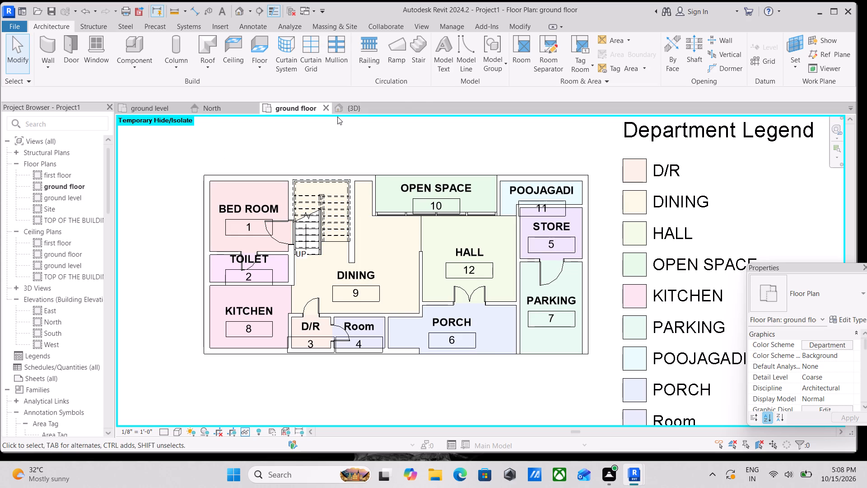
Inspect the model with its new doors in the 3D view from several angles and from the top.
{"action": "left_click", "coordinate": [354, 108]}
{"action": "scroll", "coordinate": [450, 305], "scroll_direction": "down", "scroll_amount": 6}
{"action": "scroll", "coordinate": [509, 322], "scroll_direction": "down", "scroll_amount": 1}
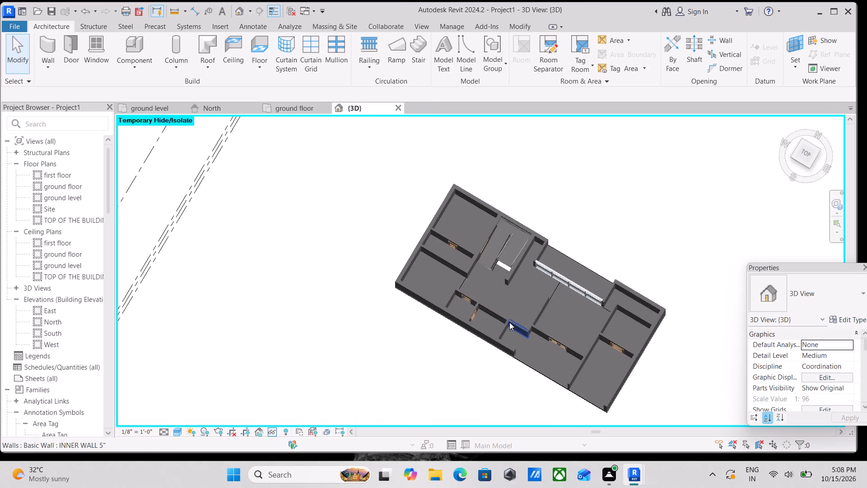
{"action": "middle_click_drag", "start_coordinate": [531, 351], "coordinate": [467, 182], "text": "shift"}
{"action": "middle_click_drag", "start_coordinate": [481, 316], "coordinate": [569, 280], "text": "shift"}
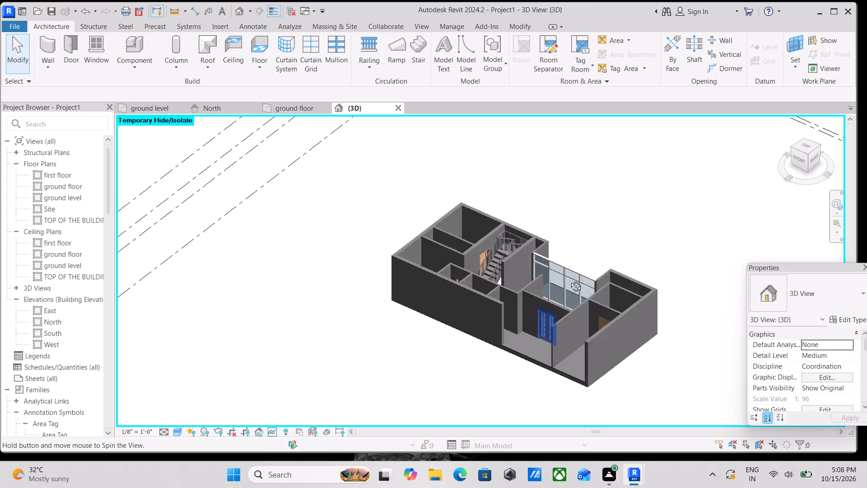
{"action": "middle_click_drag", "start_coordinate": [569, 280], "coordinate": [601, 275], "text": "shift"}
{"action": "middle_click_drag", "start_coordinate": [555, 313], "coordinate": [631, 346], "text": "shift"}
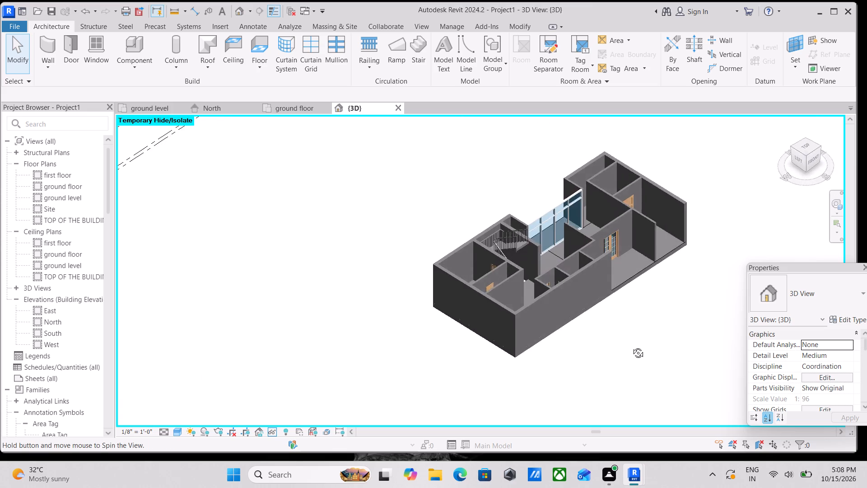
{"action": "middle_click_drag", "start_coordinate": [631, 346], "coordinate": [594, 397], "text": "shift"}
{"action": "left_click", "coordinate": [809, 148]}
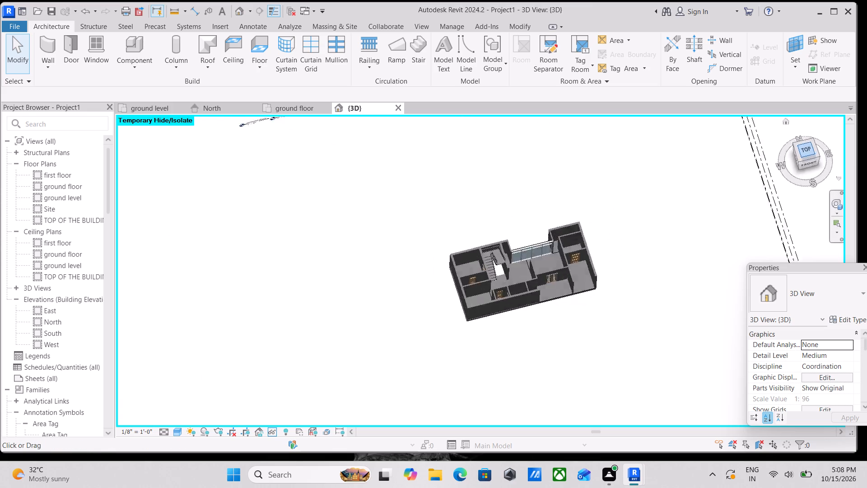
{"action": "scroll", "coordinate": [504, 297], "scroll_direction": "up", "scroll_amount": 7}
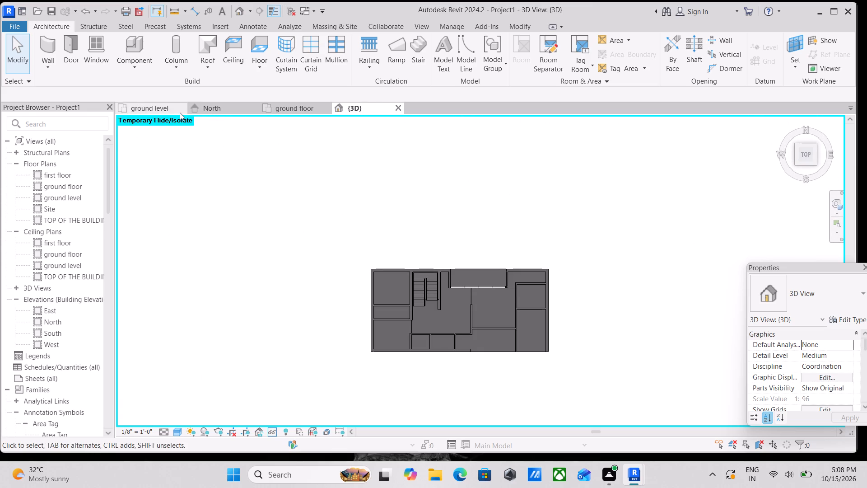
Return to the ground floor plan, try the Hidden Line visual style, and set the view to Wireframe.
{"action": "left_click", "coordinate": [282, 107]}
{"action": "scroll", "coordinate": [303, 380], "scroll_direction": "up", "scroll_amount": 3}
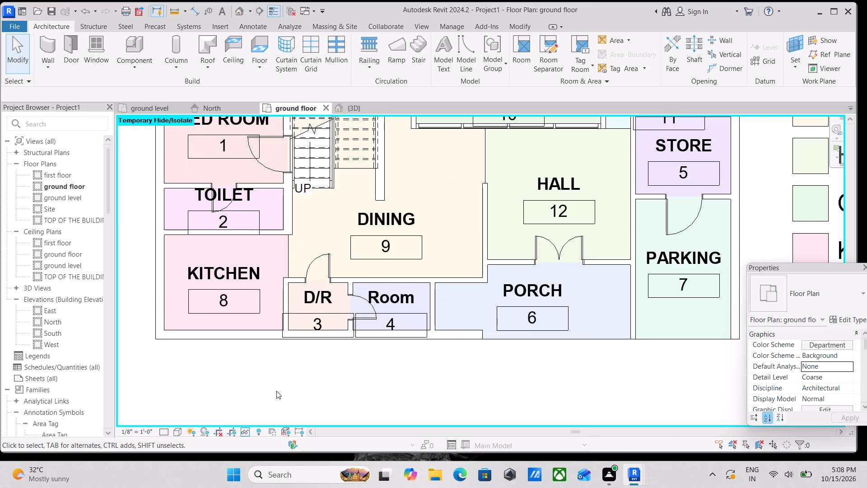
{"action": "left_click", "coordinate": [177, 432]}
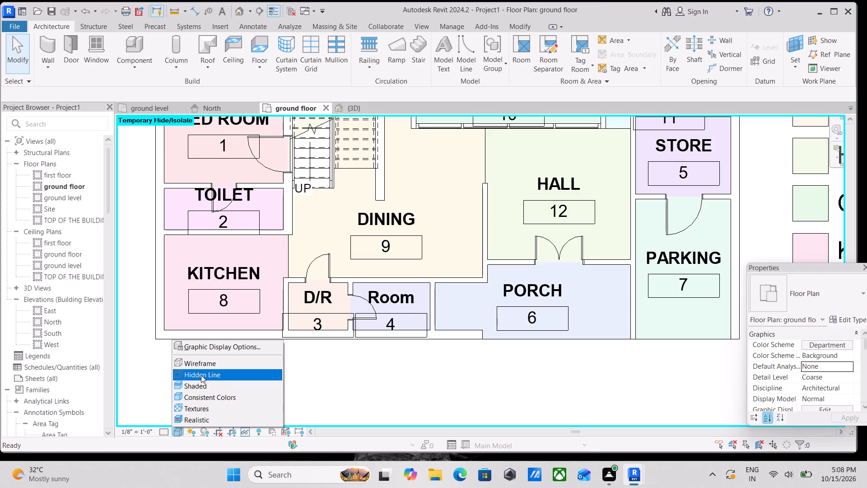
{"action": "left_click", "coordinate": [201, 370]}
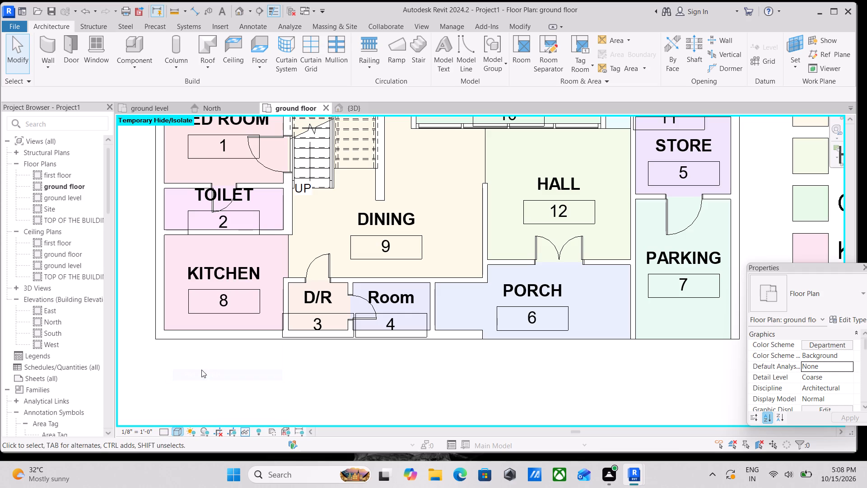
{"action": "left_click", "coordinate": [177, 431]}
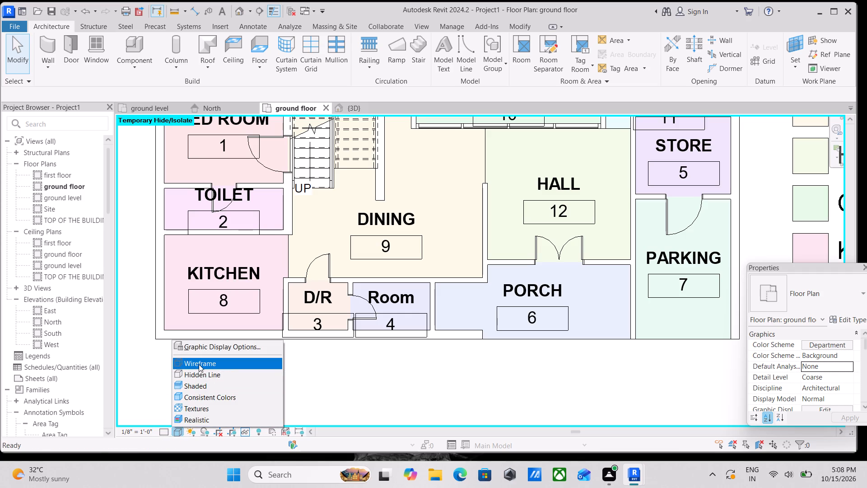
{"action": "left_click", "coordinate": [199, 364]}
{"action": "scroll", "coordinate": [243, 337], "scroll_direction": "up", "scroll_amount": 2}
{"action": "scroll", "coordinate": [265, 329], "scroll_direction": "down", "scroll_amount": 5}
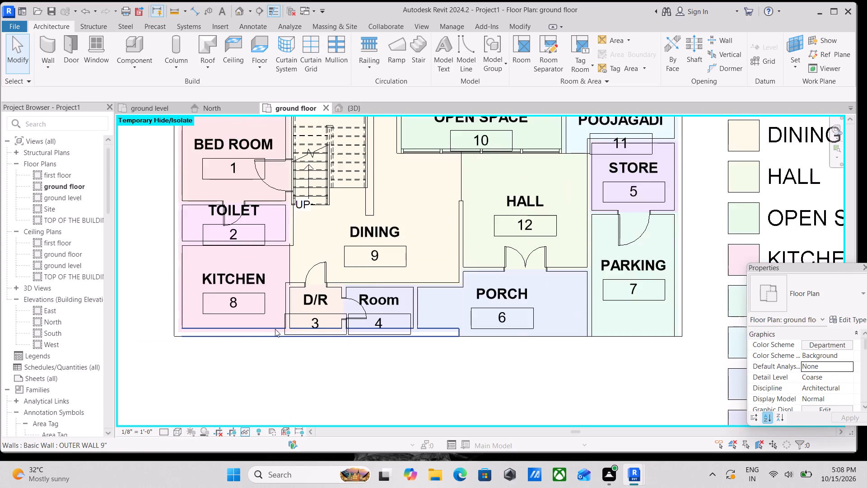
Examine the ground floor plan's outer walls, rooms and door positions close up and as a whole.
{"action": "scroll", "coordinate": [275, 329], "scroll_direction": "down", "scroll_amount": 3}
{"action": "middle_click_drag", "start_coordinate": [278, 329], "coordinate": [281, 352]}
{"action": "scroll", "coordinate": [310, 248], "scroll_direction": "up", "scroll_amount": 4}
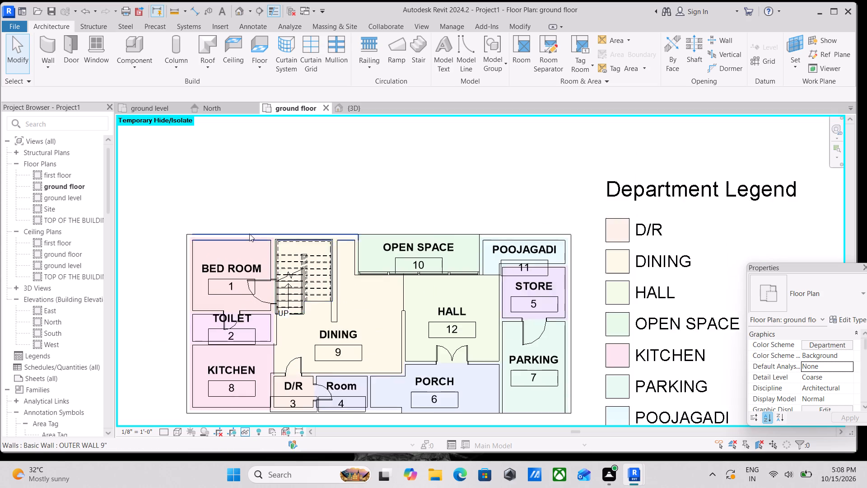
{"action": "scroll", "coordinate": [249, 234], "scroll_direction": "up", "scroll_amount": 2}
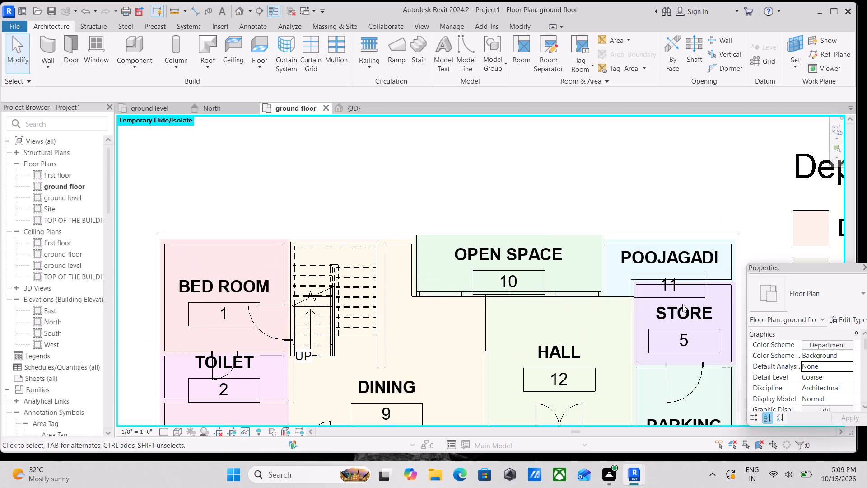
{"action": "key", "text": "Escape"}
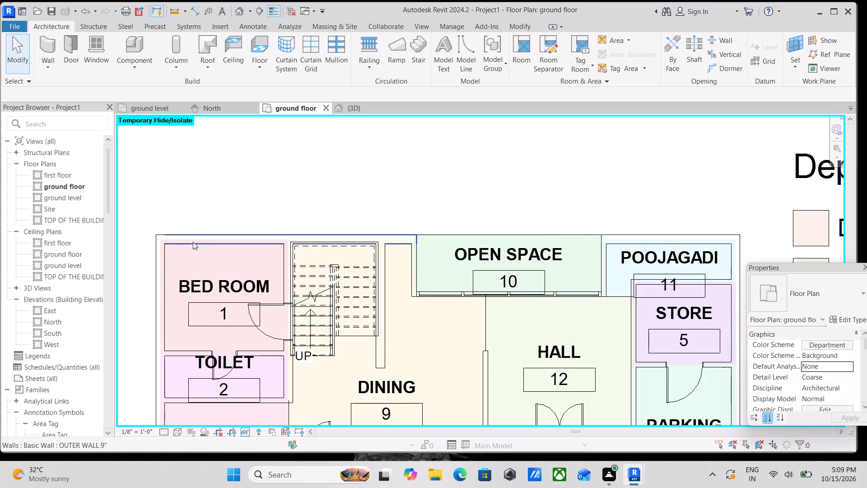
{"action": "scroll", "coordinate": [193, 242], "scroll_direction": "up", "scroll_amount": 2}
{"action": "left_click", "coordinate": [170, 243]}
{"action": "key", "text": "Escape"}
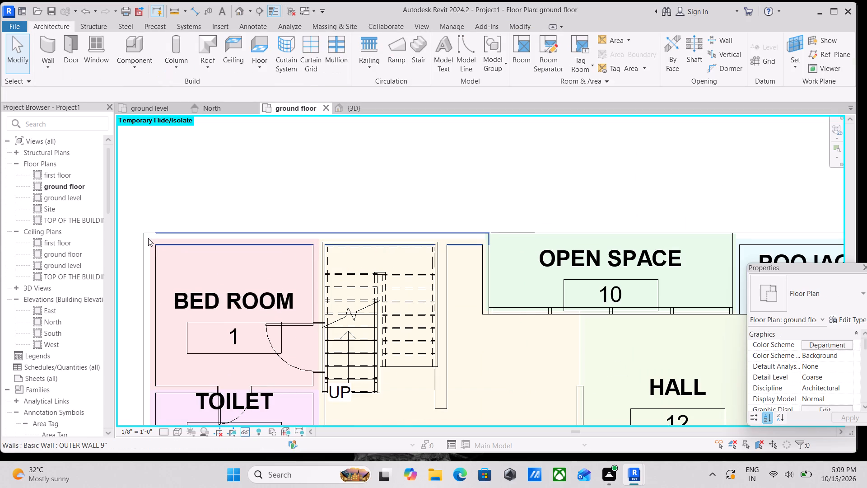
{"action": "scroll", "coordinate": [253, 269], "scroll_direction": "down", "scroll_amount": 6}
{"action": "middle_click_drag", "start_coordinate": [391, 288], "coordinate": [399, 191]}
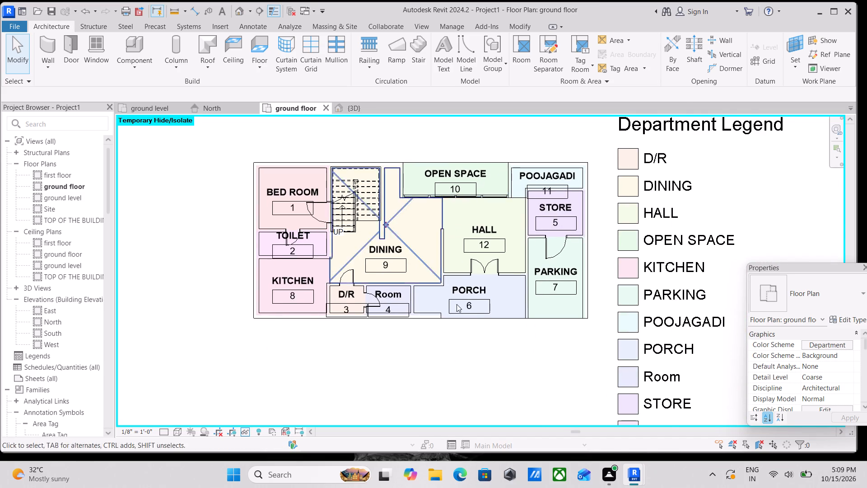
{"action": "scroll", "coordinate": [455, 308], "scroll_direction": "up", "scroll_amount": 2}
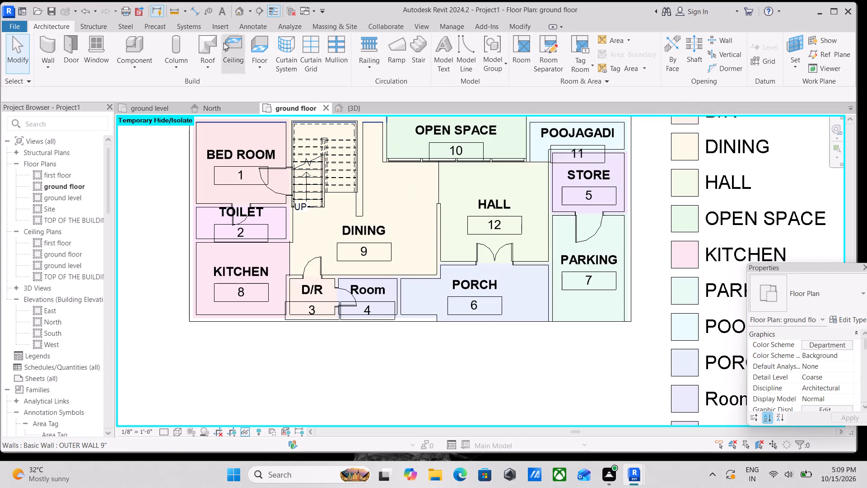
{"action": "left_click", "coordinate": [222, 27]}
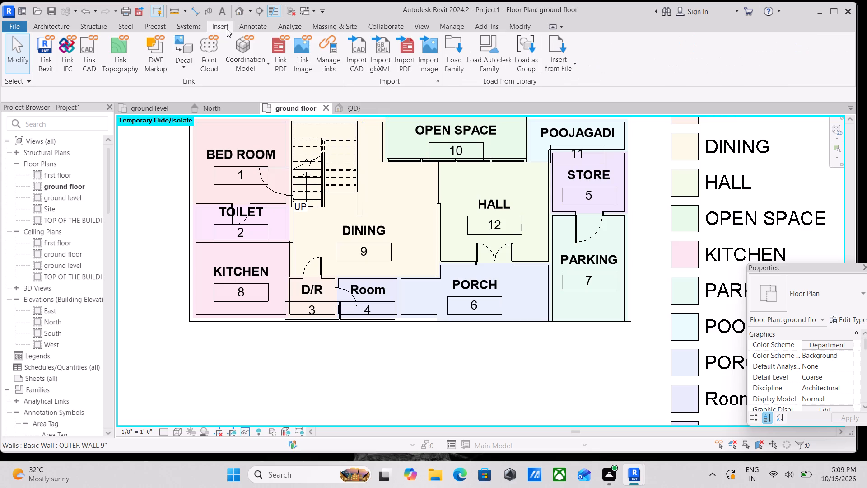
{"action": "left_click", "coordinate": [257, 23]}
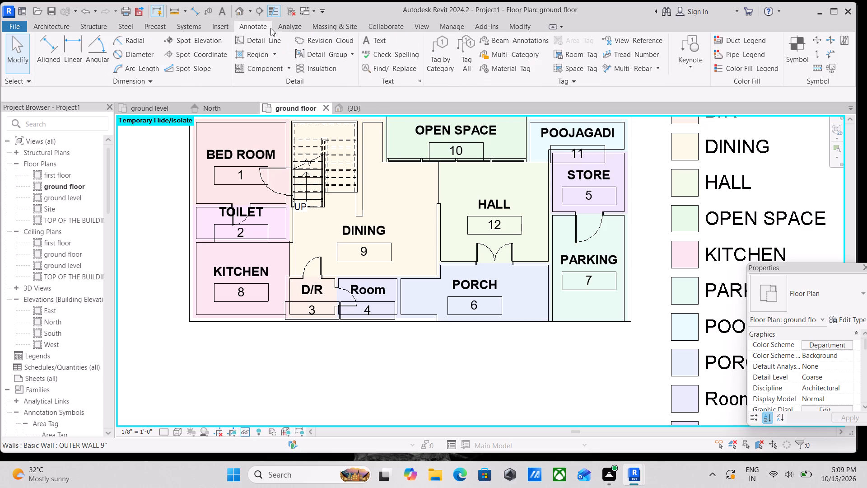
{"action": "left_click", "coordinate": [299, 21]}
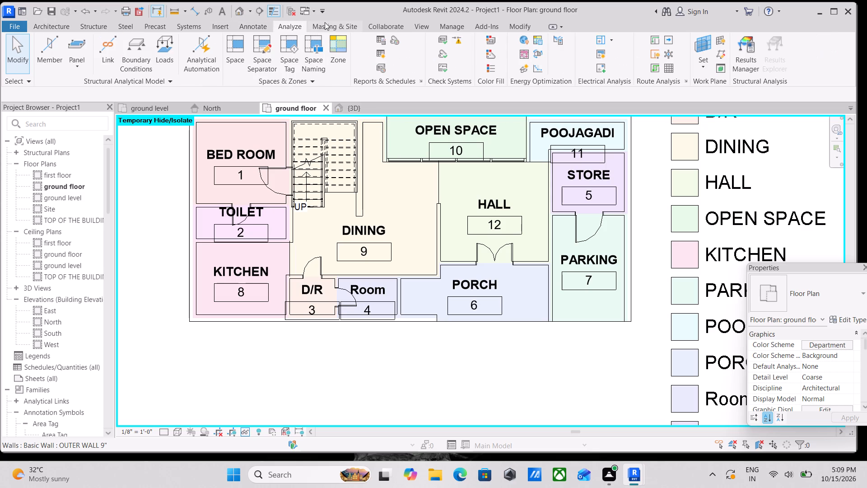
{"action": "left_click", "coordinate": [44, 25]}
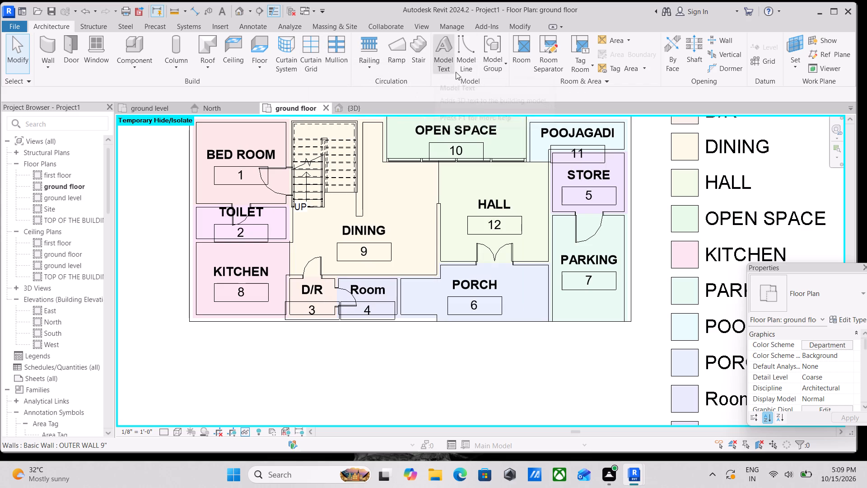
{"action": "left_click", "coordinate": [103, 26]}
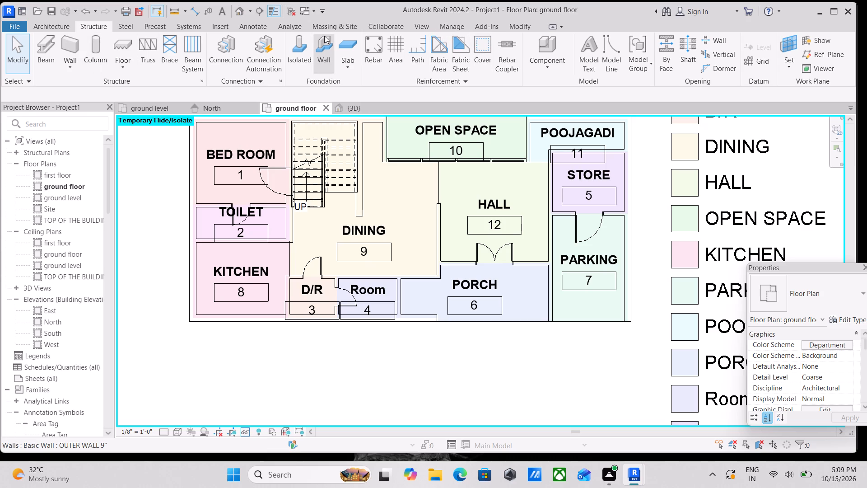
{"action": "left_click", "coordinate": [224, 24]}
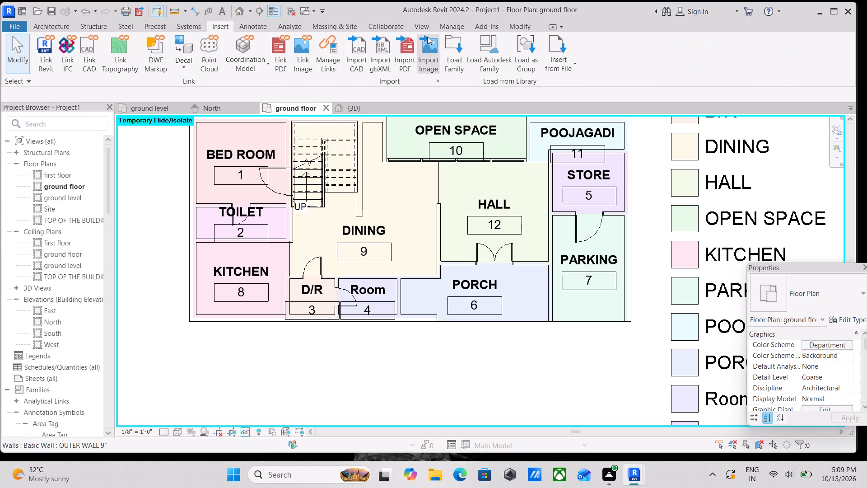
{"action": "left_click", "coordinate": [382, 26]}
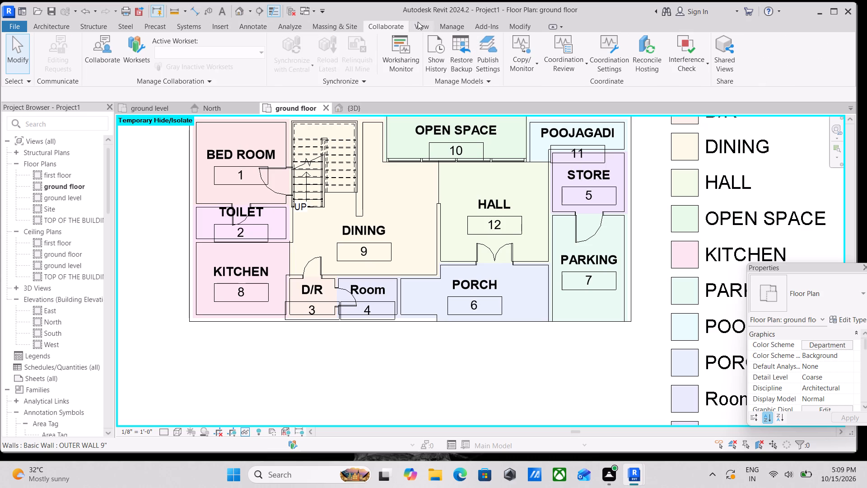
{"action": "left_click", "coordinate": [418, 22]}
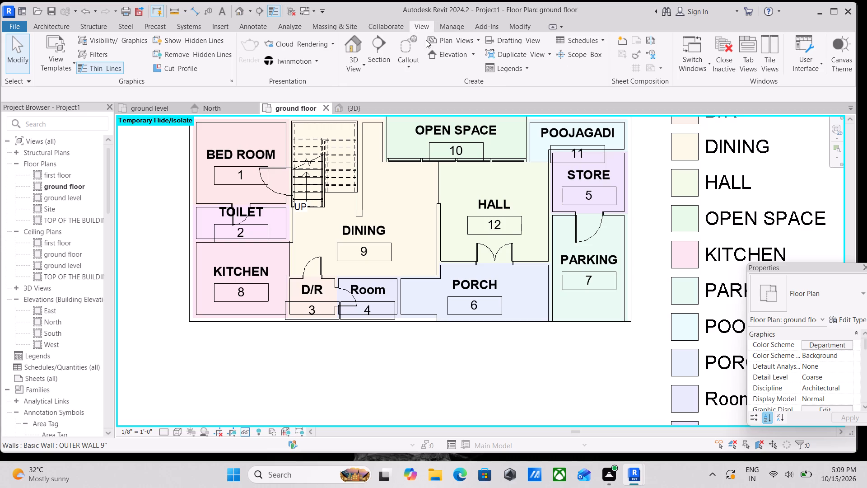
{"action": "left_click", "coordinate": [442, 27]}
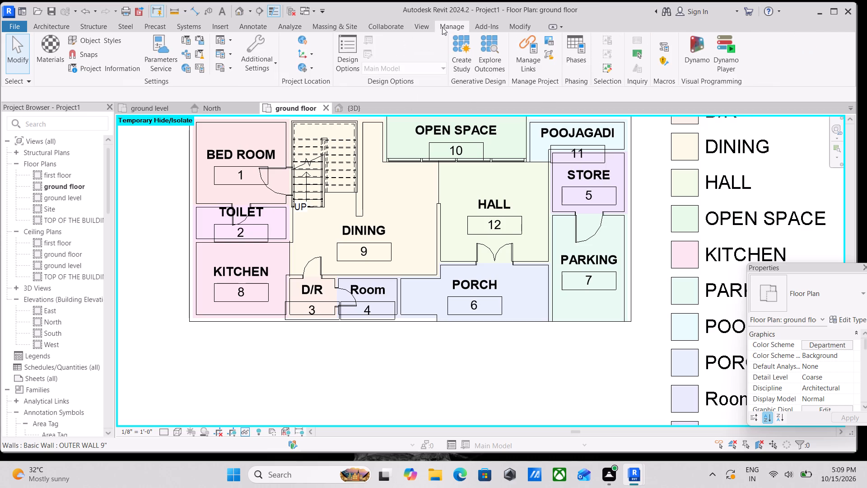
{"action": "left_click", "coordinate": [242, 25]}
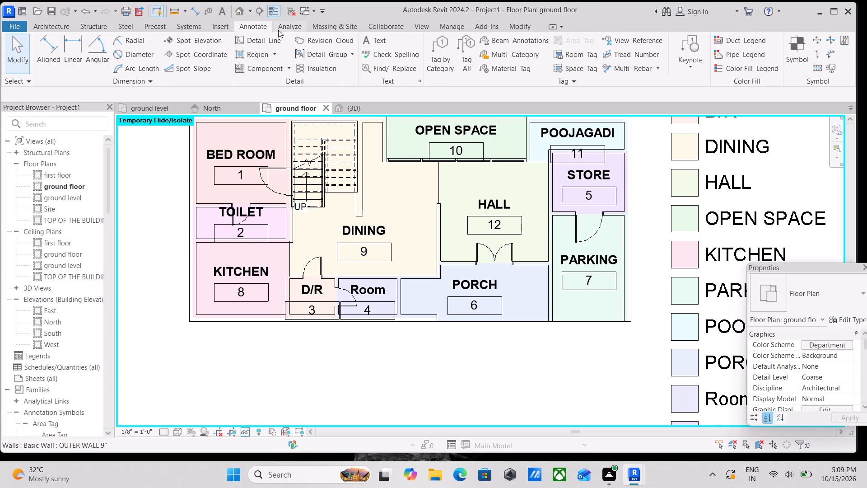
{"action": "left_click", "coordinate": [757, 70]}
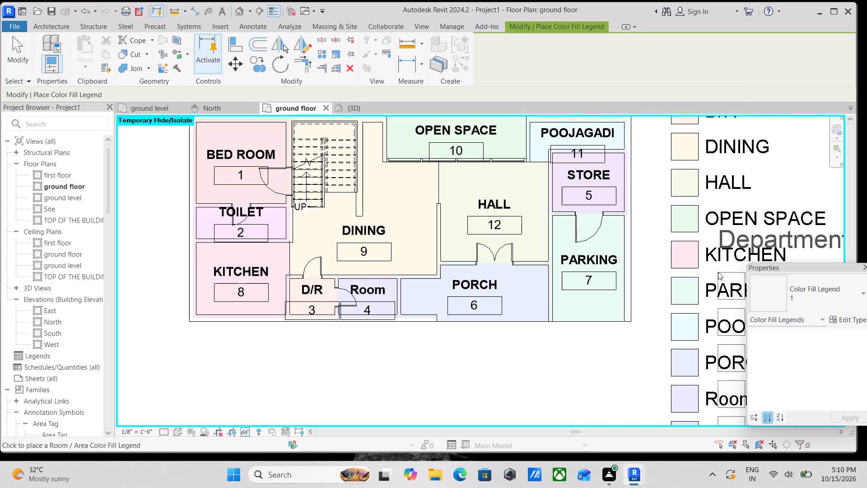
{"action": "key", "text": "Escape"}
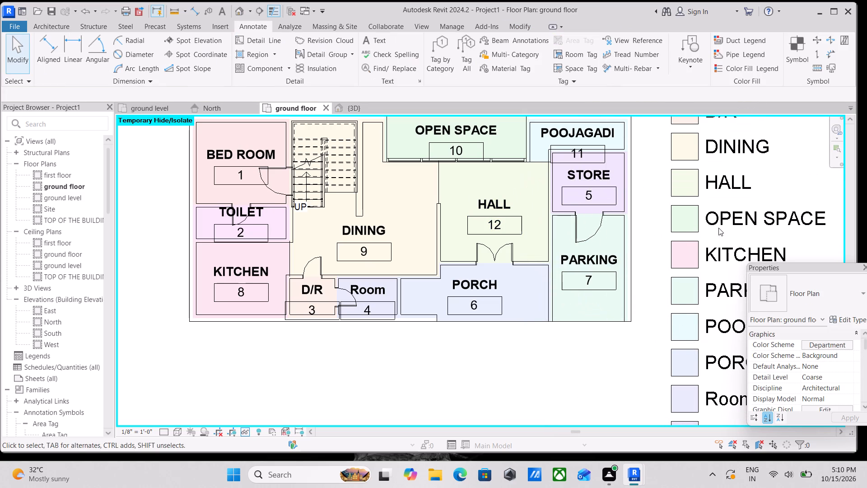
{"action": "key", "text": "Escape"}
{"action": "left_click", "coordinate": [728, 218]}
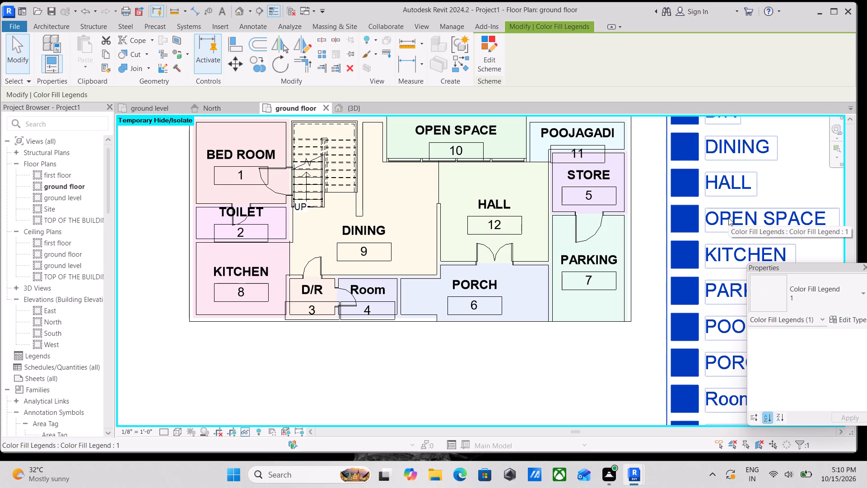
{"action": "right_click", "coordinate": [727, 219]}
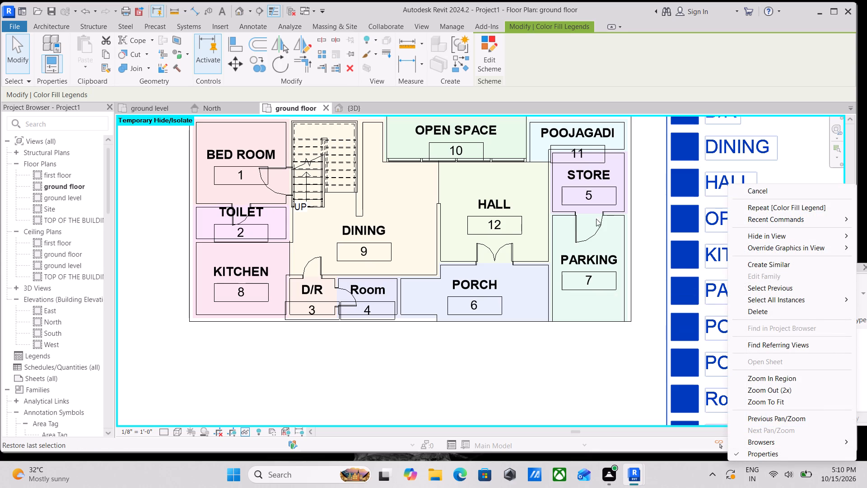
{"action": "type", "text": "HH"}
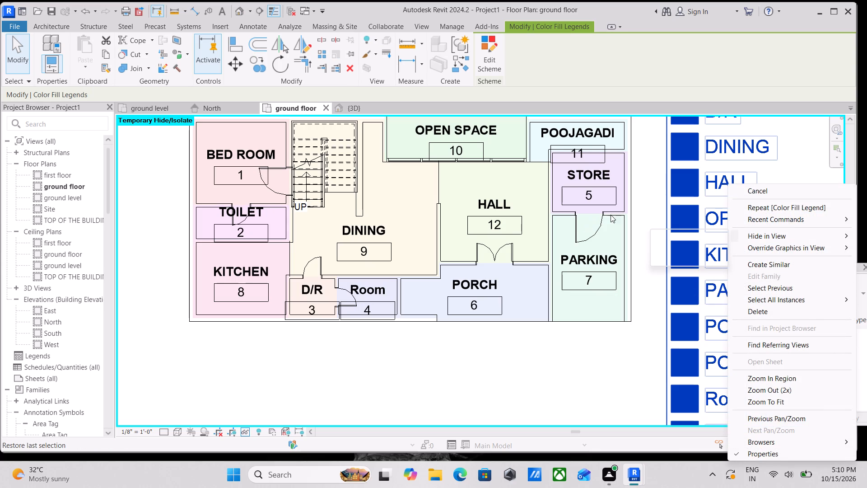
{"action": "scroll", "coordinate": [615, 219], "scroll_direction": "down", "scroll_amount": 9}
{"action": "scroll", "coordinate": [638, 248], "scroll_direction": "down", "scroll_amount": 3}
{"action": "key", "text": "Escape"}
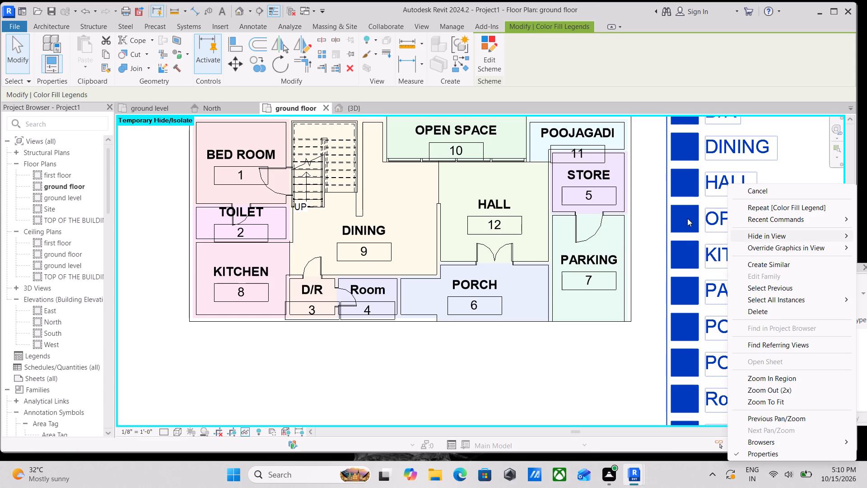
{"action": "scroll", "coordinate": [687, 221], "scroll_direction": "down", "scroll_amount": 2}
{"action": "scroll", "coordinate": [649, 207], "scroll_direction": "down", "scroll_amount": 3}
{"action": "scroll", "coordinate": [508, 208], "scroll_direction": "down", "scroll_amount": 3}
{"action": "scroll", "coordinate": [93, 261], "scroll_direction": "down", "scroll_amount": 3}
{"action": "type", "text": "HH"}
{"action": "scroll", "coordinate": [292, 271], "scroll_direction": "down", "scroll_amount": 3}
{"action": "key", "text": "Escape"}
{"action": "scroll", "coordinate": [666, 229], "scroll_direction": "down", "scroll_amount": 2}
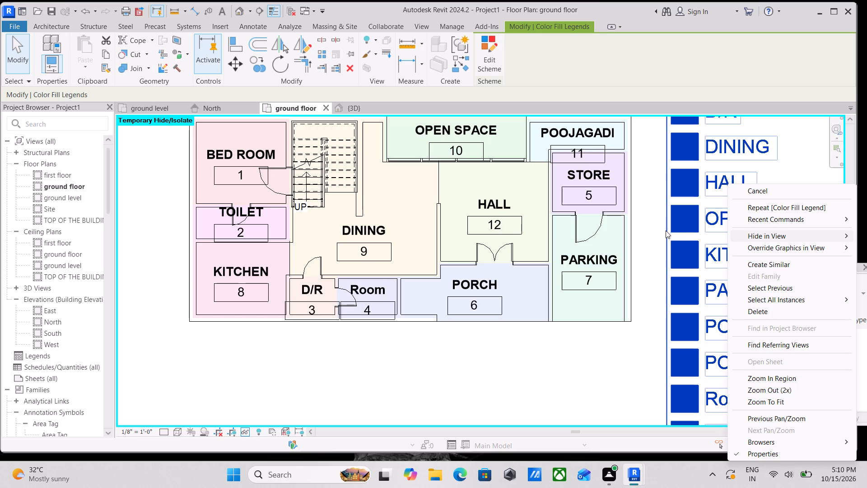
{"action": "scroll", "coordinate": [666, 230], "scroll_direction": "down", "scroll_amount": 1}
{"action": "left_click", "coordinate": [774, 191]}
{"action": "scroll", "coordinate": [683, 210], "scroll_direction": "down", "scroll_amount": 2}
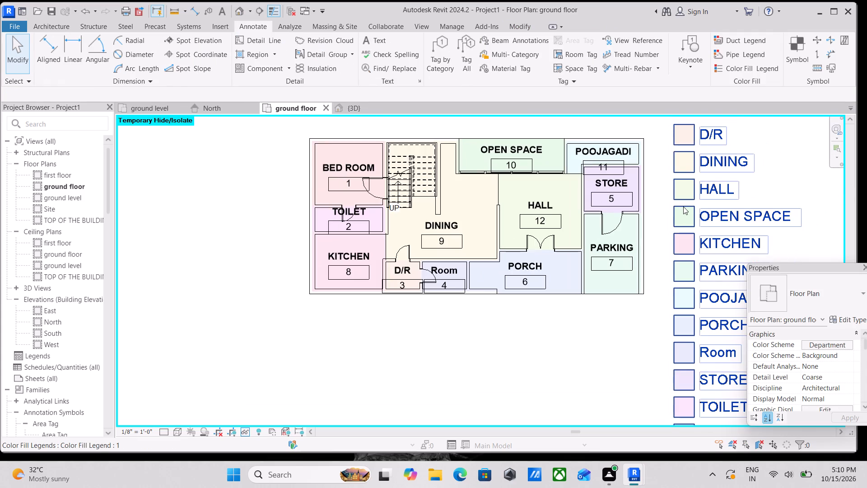
Temporarily hide the Department Legend beside the ground floor plan.
{"action": "left_click", "coordinate": [683, 206]}
{"action": "scroll", "coordinate": [683, 206], "scroll_direction": "down", "scroll_amount": 3}
{"action": "middle_click_drag", "start_coordinate": [585, 261], "coordinate": [469, 324]}
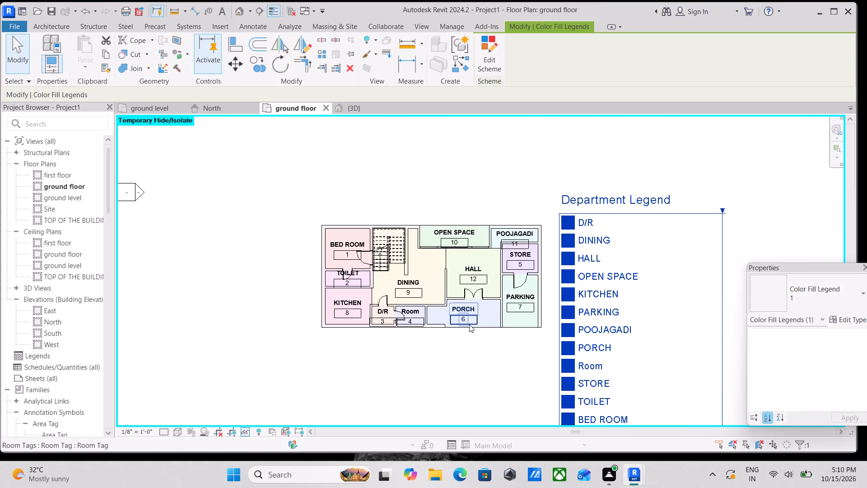
{"action": "type", "text": "HH"}
Select all room instances starting from BED ROOM and temporarily hide them in the ground floor plan.
{"action": "scroll", "coordinate": [404, 264], "scroll_direction": "up", "scroll_amount": 3}
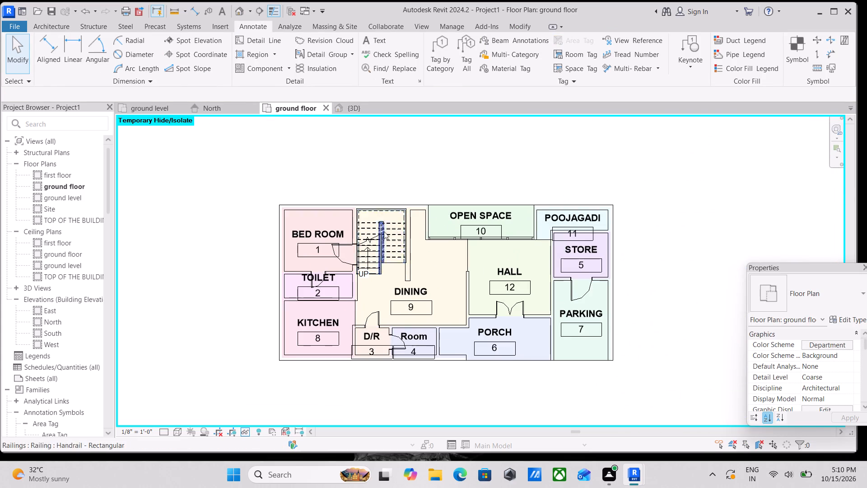
{"action": "scroll", "coordinate": [286, 214], "scroll_direction": "up", "scroll_amount": 3}
{"action": "left_click", "coordinate": [302, 218]}
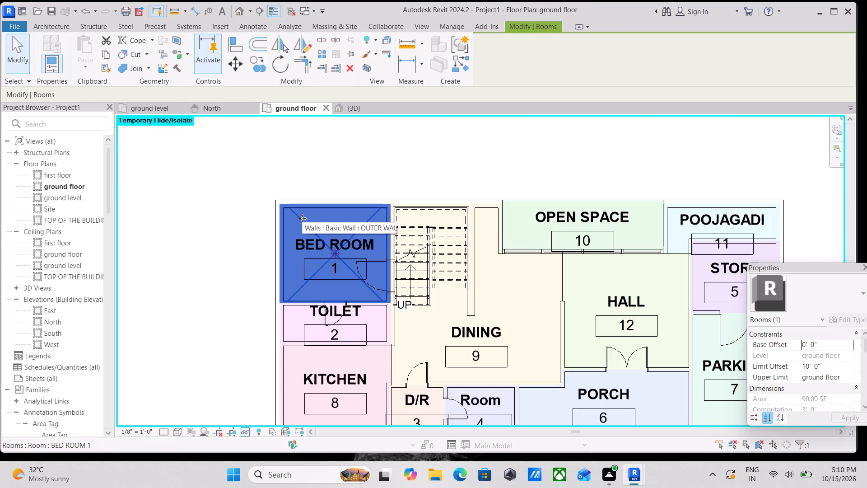
{"action": "type", "text": "SA"}
{"action": "type", "text": "HH"}
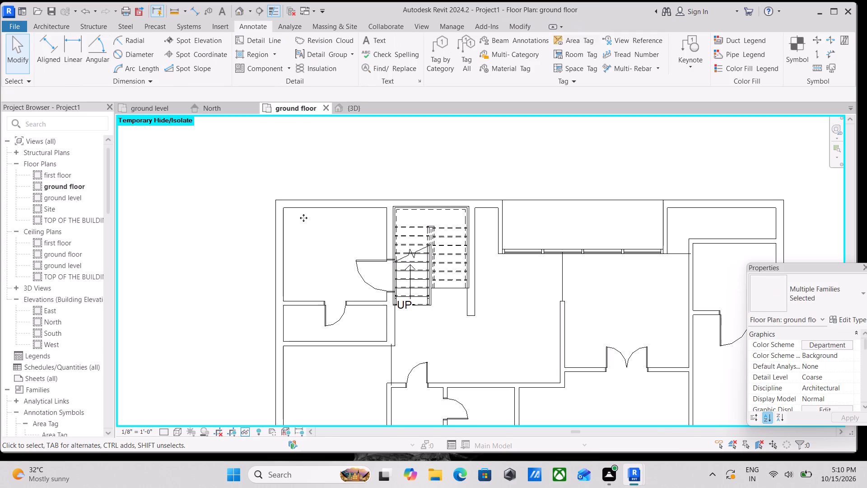
Examine the bare wall, door and staircase layout across the ground floor plan.
{"action": "scroll", "coordinate": [403, 259], "scroll_direction": "down", "scroll_amount": 1}
{"action": "middle_click_drag", "start_coordinate": [411, 252], "coordinate": [422, 183]}
{"action": "scroll", "coordinate": [480, 282], "scroll_direction": "up", "scroll_amount": 2}
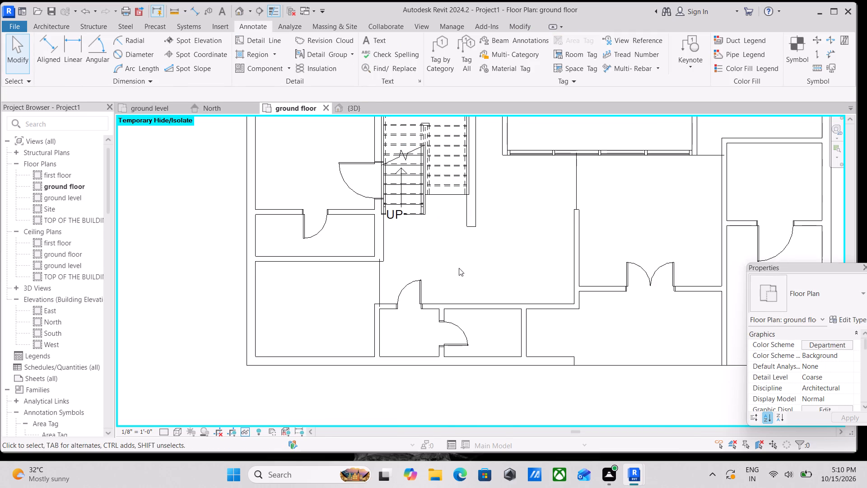
{"action": "middle_click_drag", "start_coordinate": [457, 268], "coordinate": [373, 317]}
{"action": "scroll", "coordinate": [392, 235], "scroll_direction": "up", "scroll_amount": 3}
{"action": "scroll", "coordinate": [441, 235], "scroll_direction": "down", "scroll_amount": 3}
{"action": "middle_click_drag", "start_coordinate": [441, 235], "coordinate": [403, 244]}
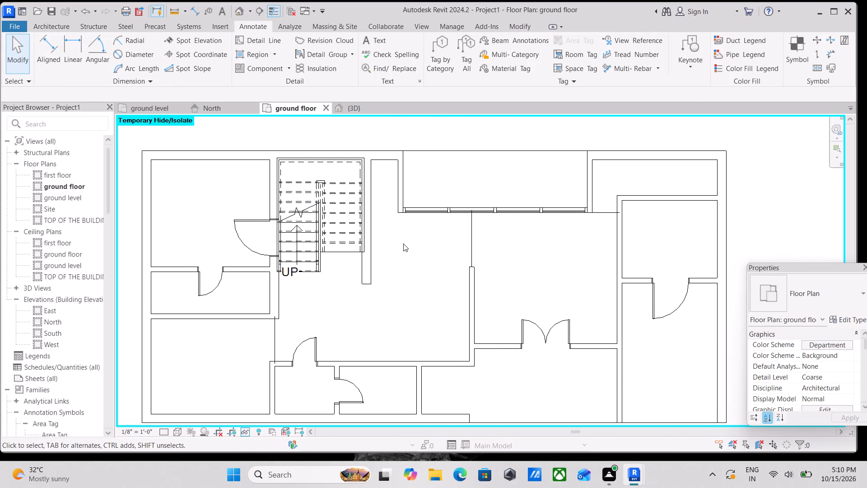
{"action": "scroll", "coordinate": [375, 247], "scroll_direction": "down", "scroll_amount": 1}
{"action": "middle_click_drag", "start_coordinate": [375, 247], "coordinate": [406, 197]}
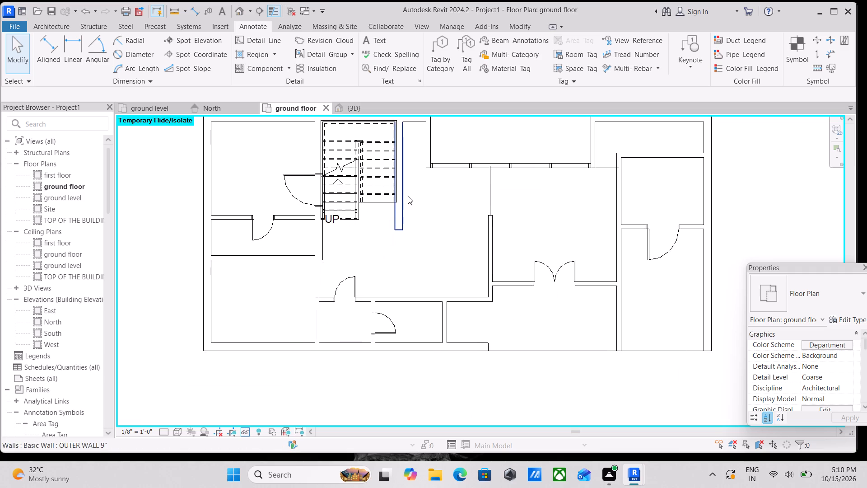
{"action": "scroll", "coordinate": [373, 282], "scroll_direction": "up", "scroll_amount": 2}
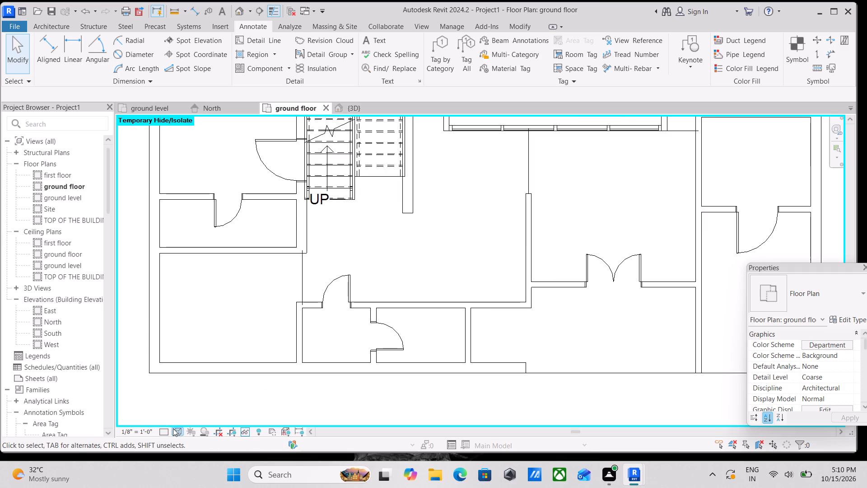
Choose a visual style for the ground floor plan view.
{"action": "left_click", "coordinate": [174, 428]}
{"action": "left_click", "coordinate": [189, 364]}
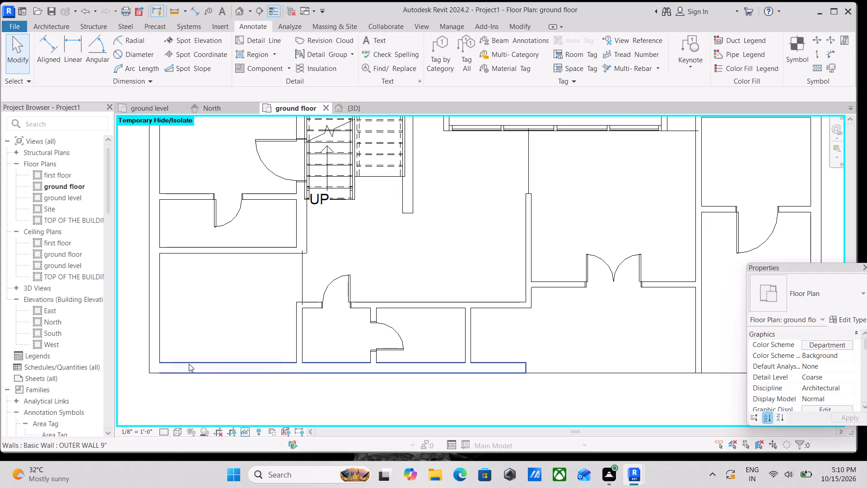
Set the ground floor plan's visual style to Wireframe.
{"action": "scroll", "coordinate": [224, 344], "scroll_direction": "down", "scroll_amount": 2}
{"action": "middle_click_drag", "start_coordinate": [226, 344], "coordinate": [292, 337]}
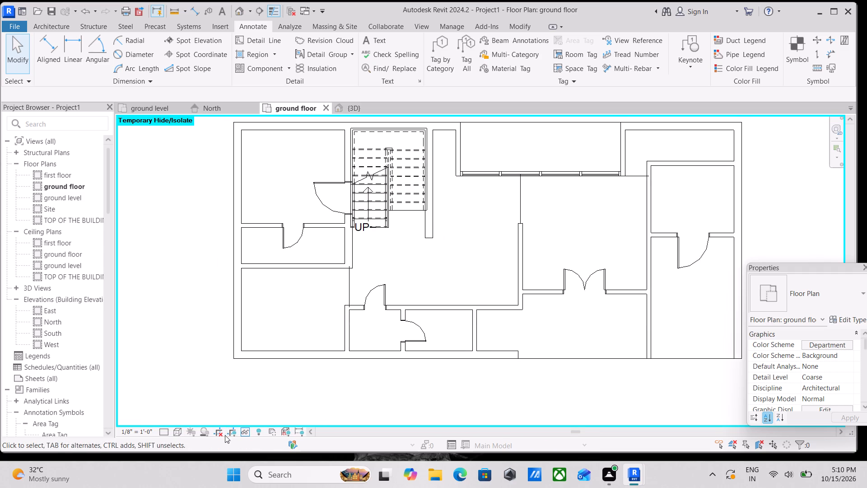
{"action": "left_click", "coordinate": [178, 428]}
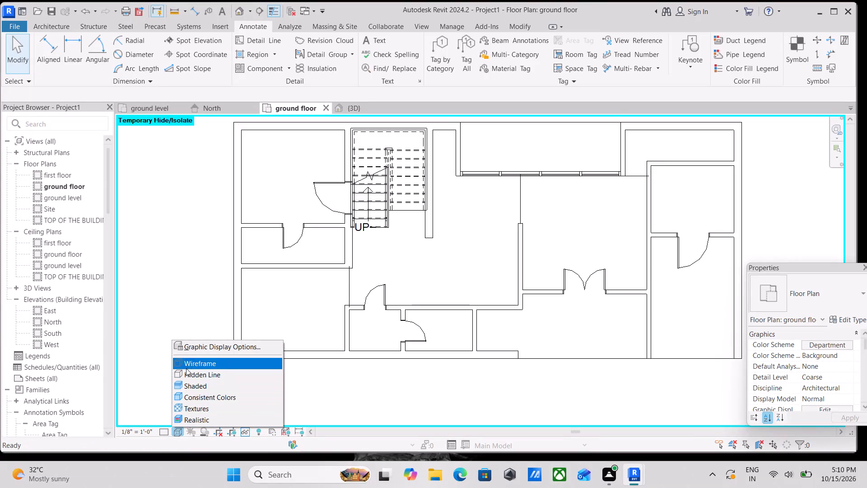
{"action": "left_click", "coordinate": [187, 360]}
{"action": "scroll", "coordinate": [276, 320], "scroll_direction": "up", "scroll_amount": 3}
{"action": "scroll", "coordinate": [276, 320], "scroll_direction": "down", "scroll_amount": 6}
{"action": "middle_click_drag", "start_coordinate": [310, 316], "coordinate": [270, 350]}
{"action": "scroll", "coordinate": [270, 350], "scroll_direction": "up", "scroll_amount": 1}
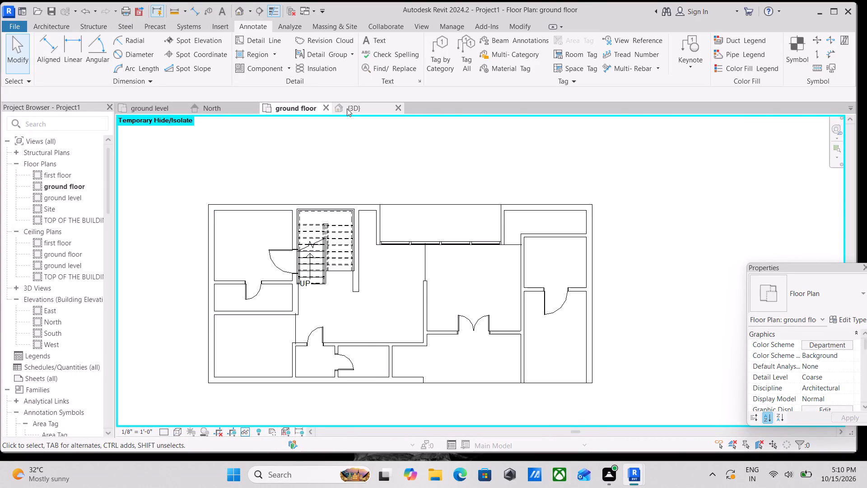
Check the model in the 3D view, and return to the ground floor plan.
{"action": "left_click", "coordinate": [347, 108]}
{"action": "scroll", "coordinate": [411, 309], "scroll_direction": "up", "scroll_amount": 3}
{"action": "scroll", "coordinate": [411, 309], "scroll_direction": "down", "scroll_amount": 3}
{"action": "scroll", "coordinate": [331, 306], "scroll_direction": "down", "scroll_amount": 2}
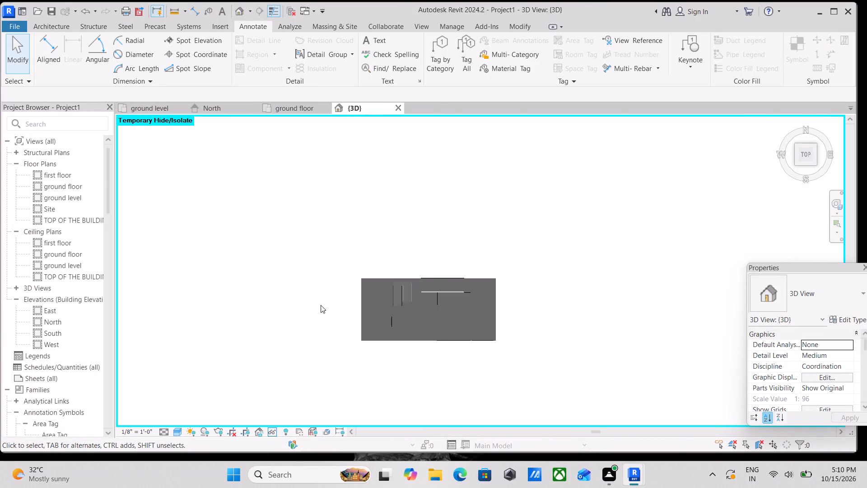
{"action": "left_click", "coordinate": [292, 105]}
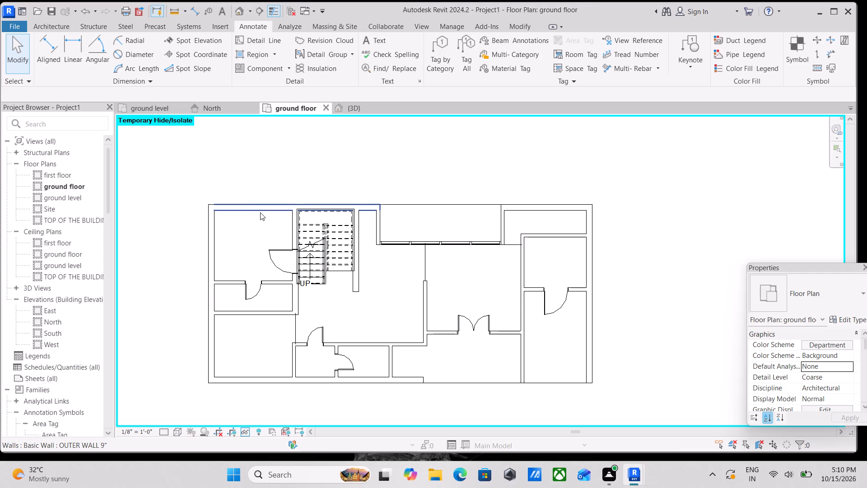
Reset Temporary Hide/Isolate in the ground floor plan.
{"action": "type", "text": "HH"}
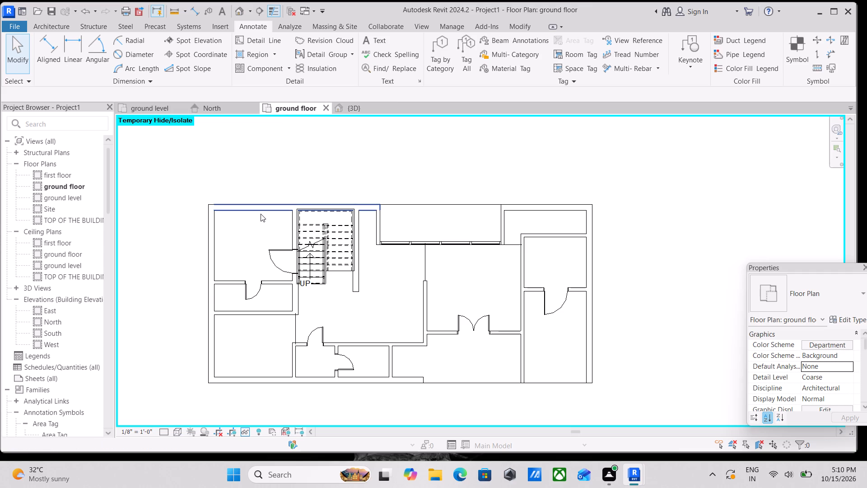
{"action": "key", "text": "h"}
{"action": "key", "text": "r"}
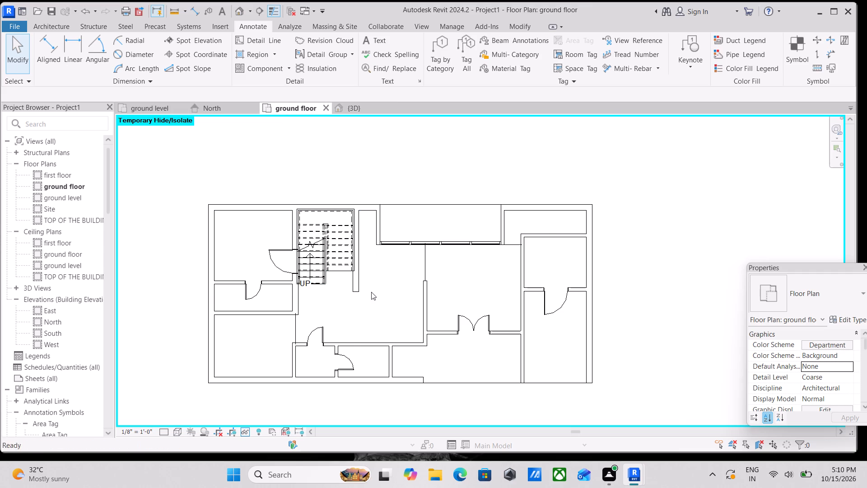
Temporarily hide the Department Legend beside the ground floor plan.
{"action": "scroll", "coordinate": [386, 284], "scroll_direction": "down", "scroll_amount": 2}
{"action": "scroll", "coordinate": [463, 271], "scroll_direction": "down", "scroll_amount": 1}
{"action": "scroll", "coordinate": [501, 309], "scroll_direction": "down", "scroll_amount": 1}
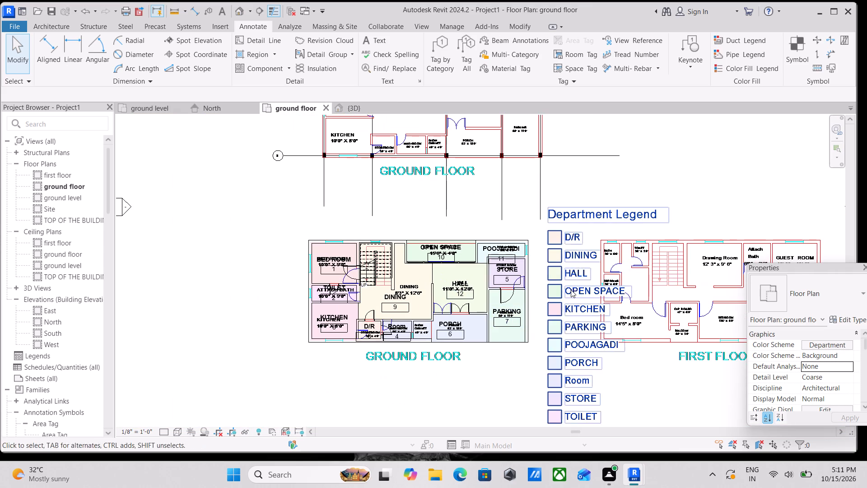
{"action": "scroll", "coordinate": [605, 233], "scroll_direction": "up", "scroll_amount": 2}
{"action": "left_click", "coordinate": [532, 249]}
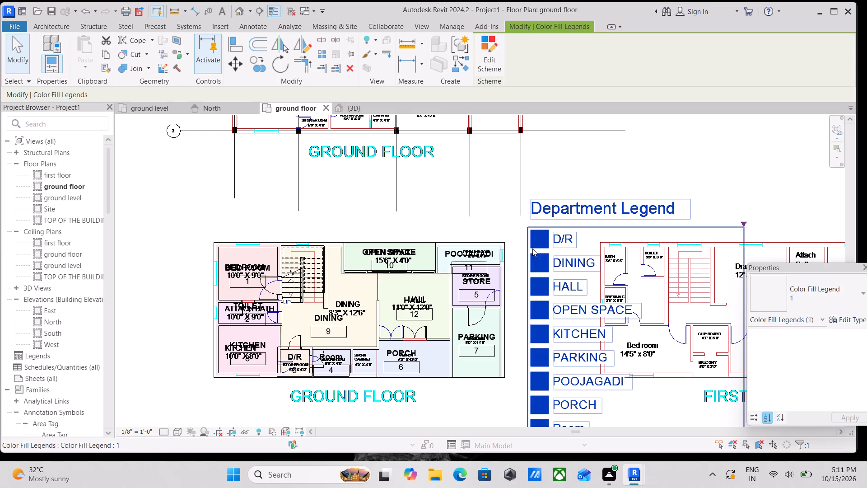
{"action": "type", "text": "HH"}
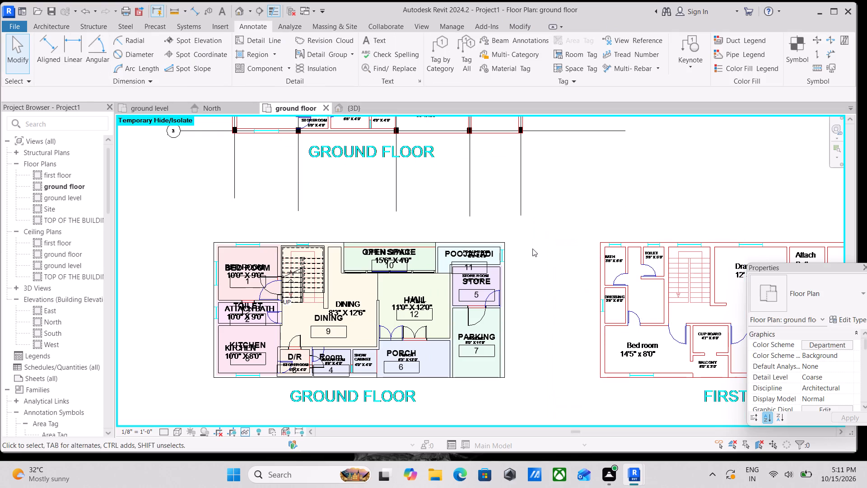
Select all room tag instances starting from the BED ROOM tag and temporarily hide them.
{"action": "scroll", "coordinate": [340, 241], "scroll_direction": "up", "scroll_amount": 3}
{"action": "left_click", "coordinate": [167, 246]}
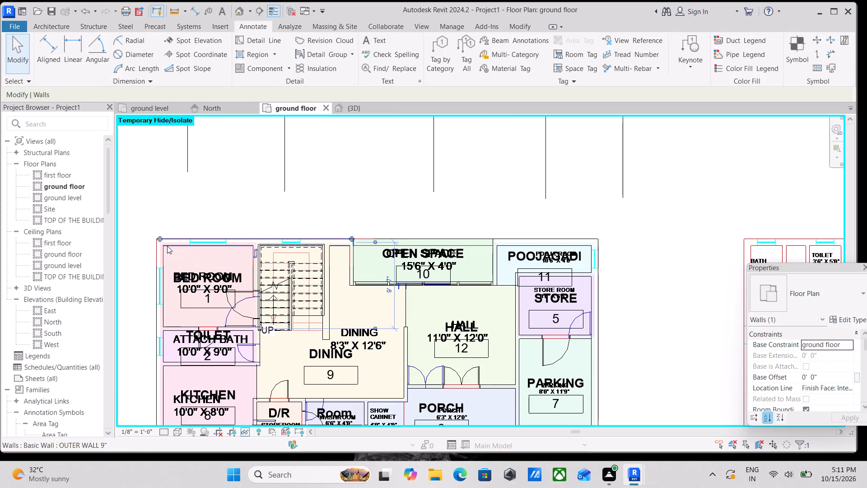
{"action": "left_click", "coordinate": [195, 266]}
{"action": "scroll", "coordinate": [210, 254], "scroll_direction": "up", "scroll_amount": 2}
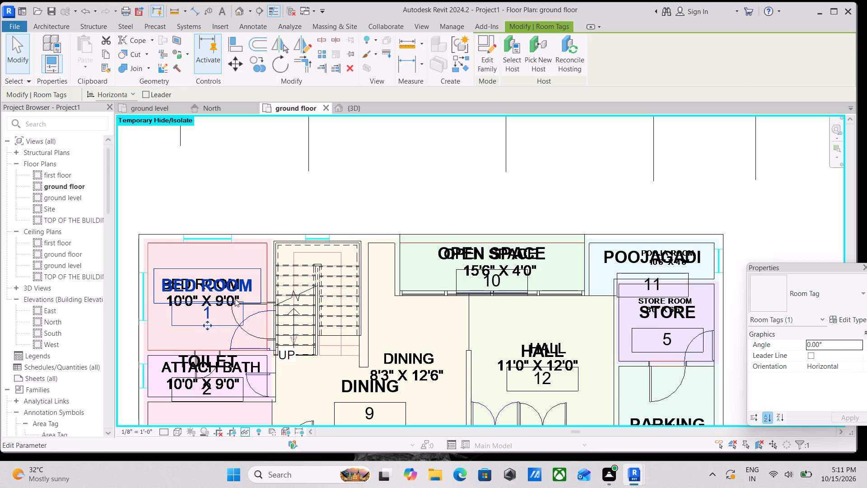
{"action": "key", "text": "Escape"}
{"action": "left_click", "coordinate": [216, 277]}
{"action": "type", "text": "SA"}
{"action": "scroll", "coordinate": [215, 277], "scroll_direction": "down", "scroll_amount": 2}
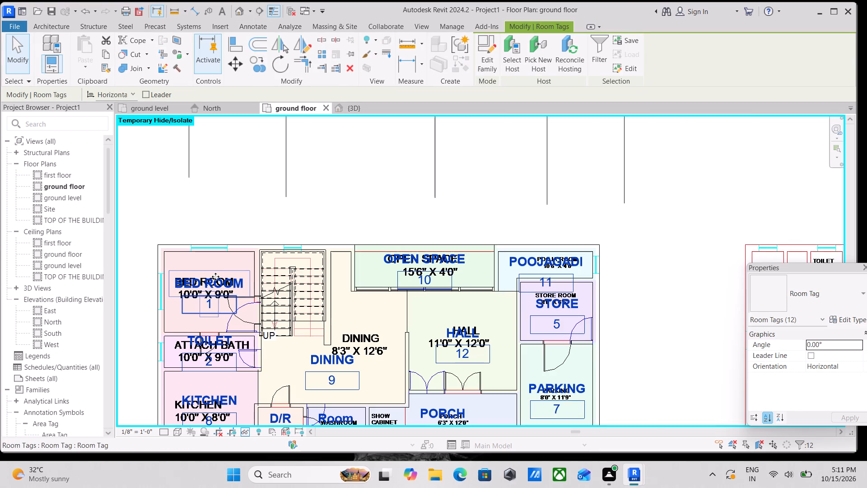
{"action": "type", "text": "HH"}
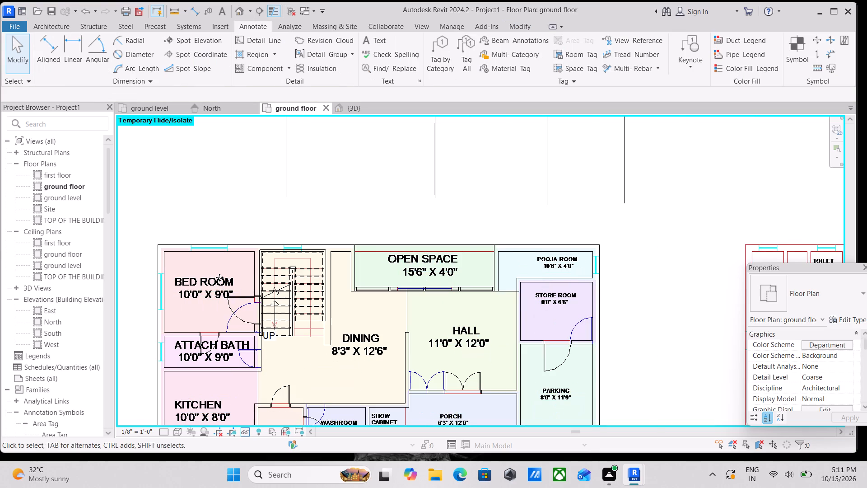
Select all room instances starting from BED ROOM and temporarily hide them in the ground floor plan.
{"action": "left_click", "coordinate": [204, 280]}
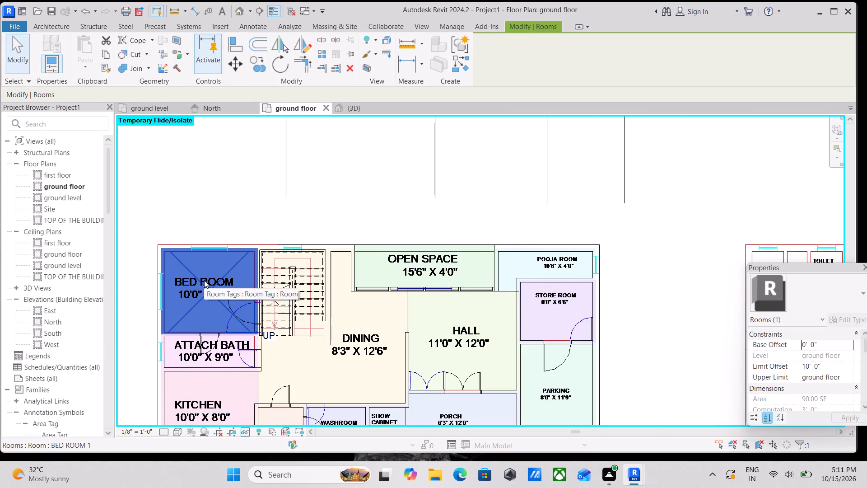
{"action": "type", "text": "SA"}
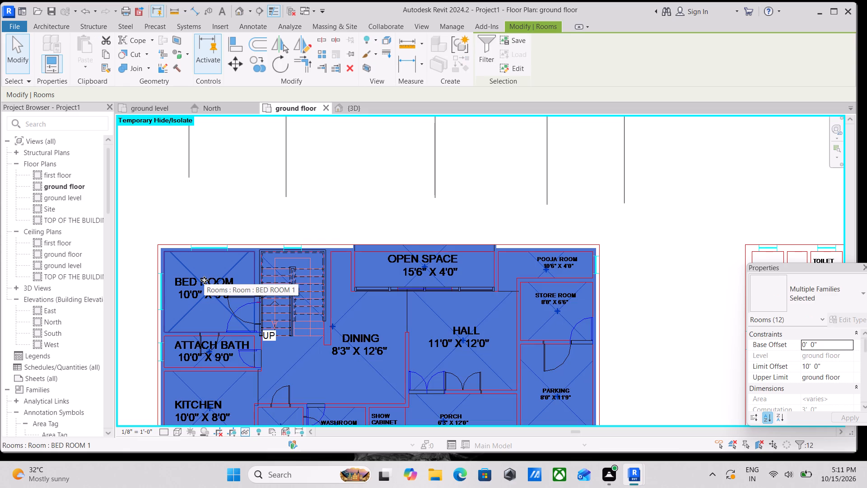
{"action": "type", "text": "HH"}
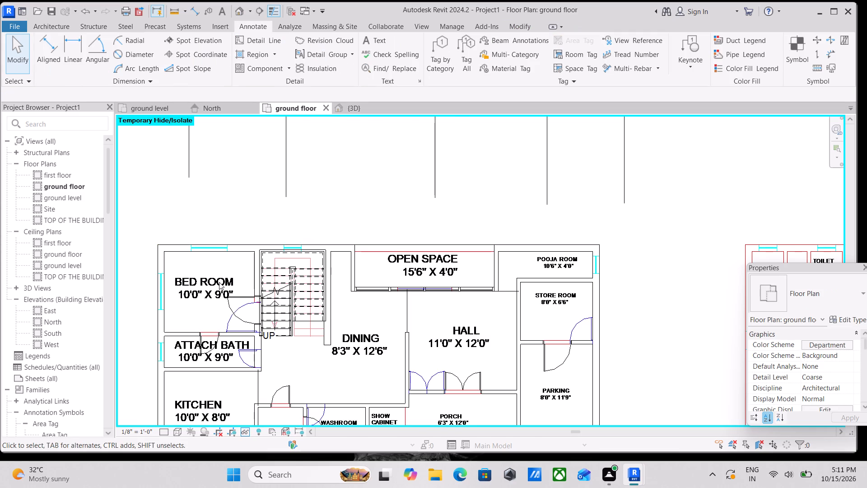
Flip the swing of the 36" x 84" bedroom door beside the staircase to match the imported CAD plan.
{"action": "scroll", "coordinate": [217, 284], "scroll_direction": "down", "scroll_amount": 2}
{"action": "middle_click_drag", "start_coordinate": [224, 301], "coordinate": [276, 227]}
{"action": "scroll", "coordinate": [272, 302], "scroll_direction": "up", "scroll_amount": 3}
{"action": "middle_click_drag", "start_coordinate": [291, 257], "coordinate": [284, 300]}
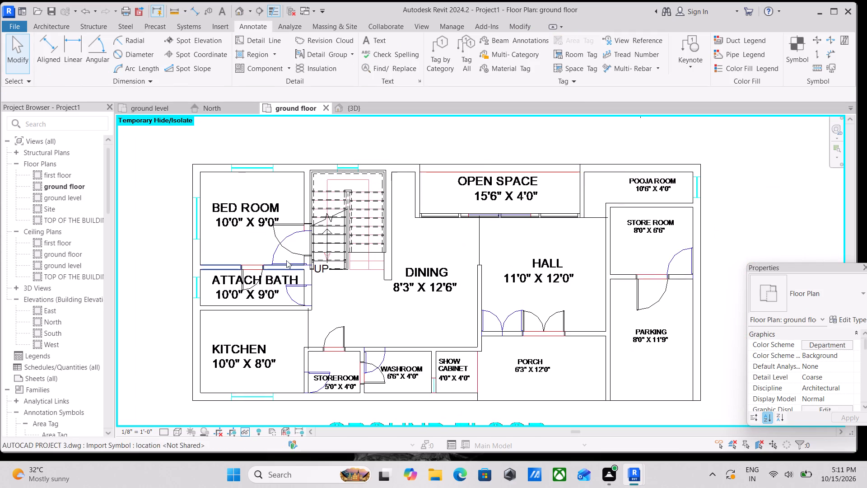
{"action": "scroll", "coordinate": [286, 230], "scroll_direction": "up", "scroll_amount": 3}
{"action": "left_click", "coordinate": [279, 248]}
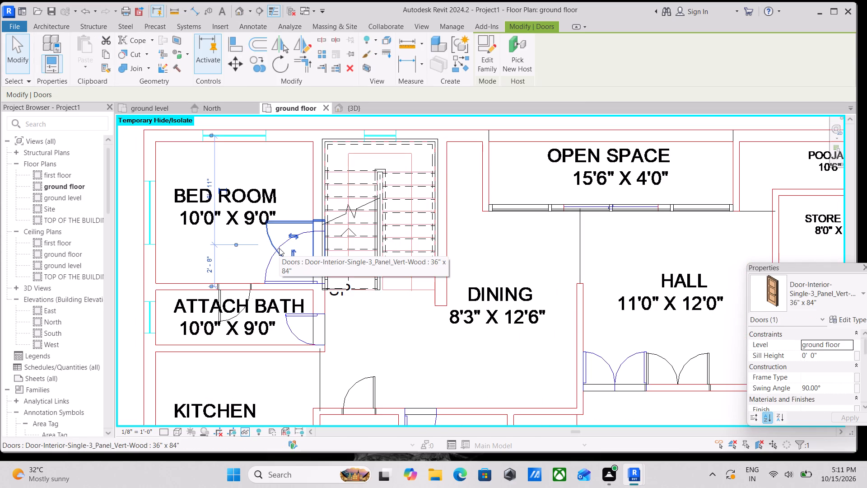
{"action": "key", "text": "space"}
{"action": "scroll", "coordinate": [291, 266], "scroll_direction": "up", "scroll_amount": 2}
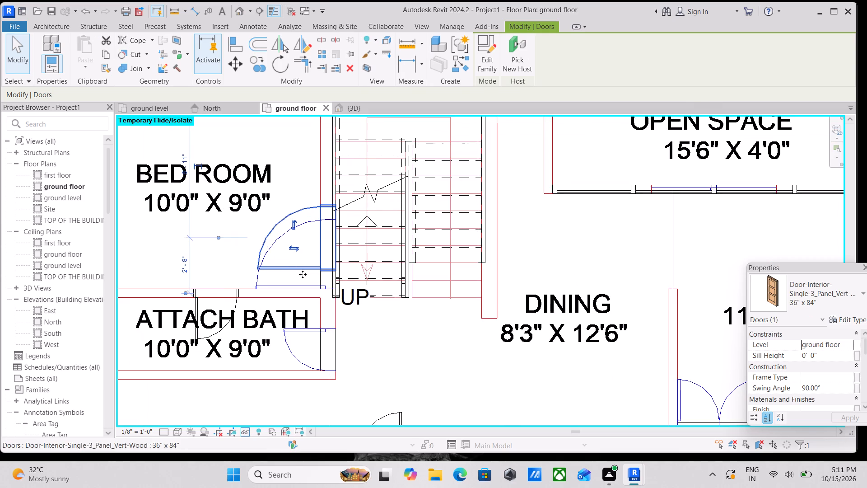
Nudge the bedroom door toward the attached bath until its centre is about 1'-11" from the dividing wall, aligned with the CAD door.
{"action": "scroll", "coordinate": [321, 276], "scroll_direction": "up", "scroll_amount": 3}
{"action": "left_click", "coordinate": [322, 270]}
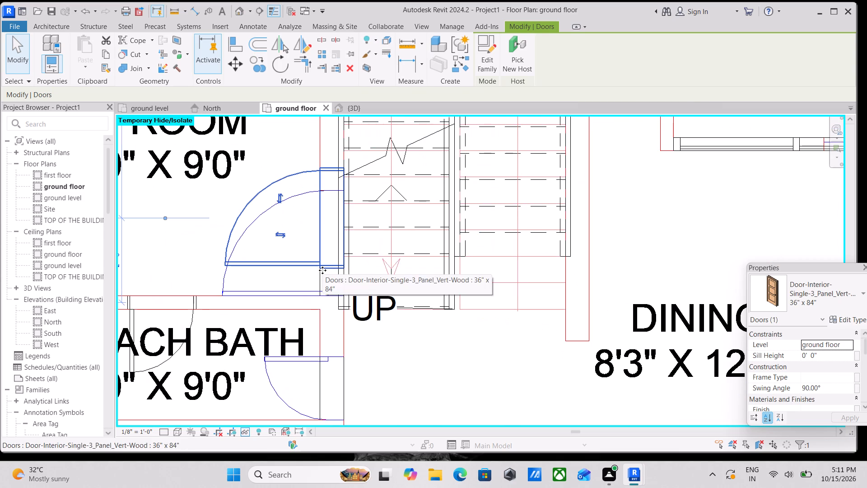
{"action": "key", "text": "Down"}
{"action": "key", "text": "Down"}
{"action": "key", "text": "Down"}
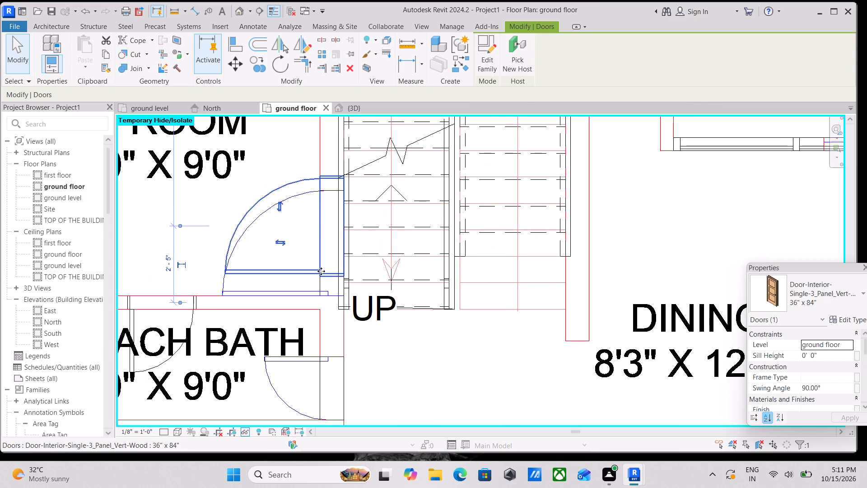
{"action": "key", "text": "Down"}
{"action": "key", "text": "Down"}
{"action": "key", "text": "Down"}
{"action": "key", "text": "Down"}
{"action": "key", "text": "Down"}
{"action": "key", "text": "Down"}
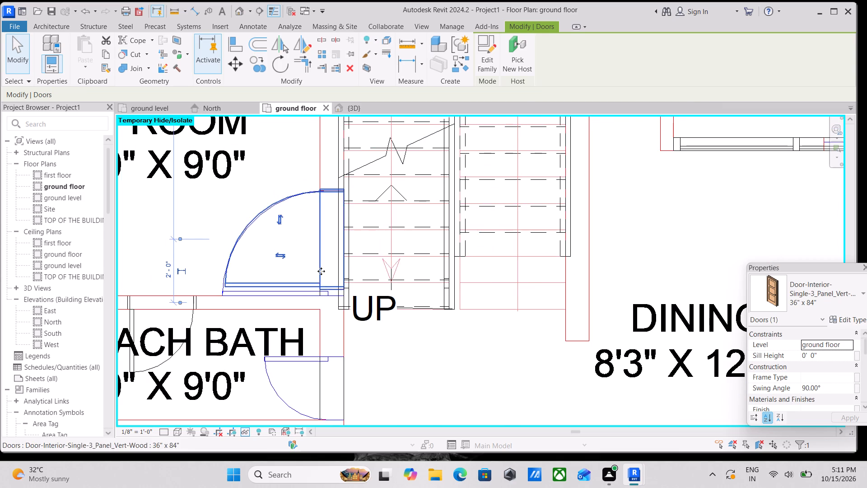
{"action": "key", "text": "Down"}
{"action": "key", "text": "Down"}
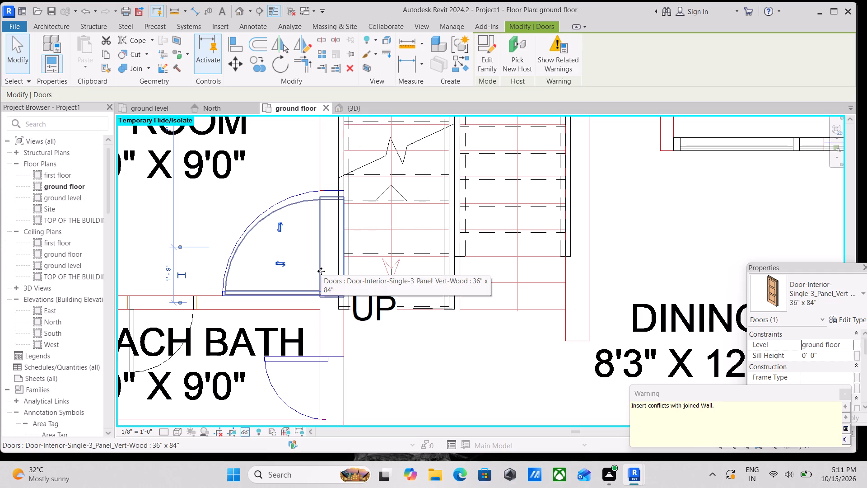
{"action": "key", "text": "Up"}
{"action": "key", "text": "Up"}
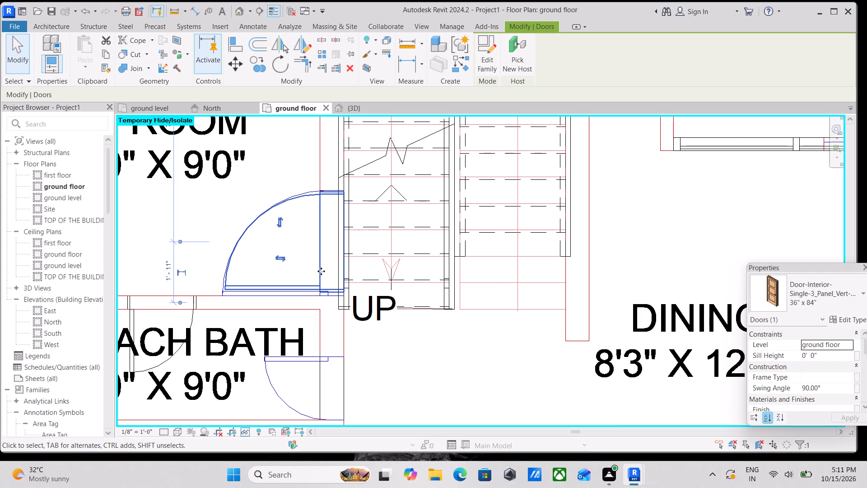
{"action": "scroll", "coordinate": [321, 271], "scroll_direction": "down", "scroll_amount": 4}
{"action": "key", "text": "Escape"}
{"action": "scroll", "coordinate": [350, 291], "scroll_direction": "down", "scroll_amount": 3}
{"action": "middle_click_drag", "start_coordinate": [352, 281], "coordinate": [366, 232]}
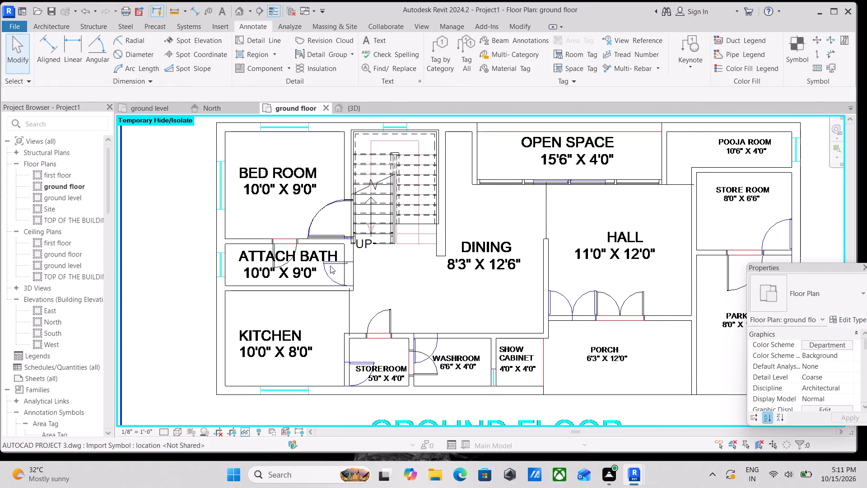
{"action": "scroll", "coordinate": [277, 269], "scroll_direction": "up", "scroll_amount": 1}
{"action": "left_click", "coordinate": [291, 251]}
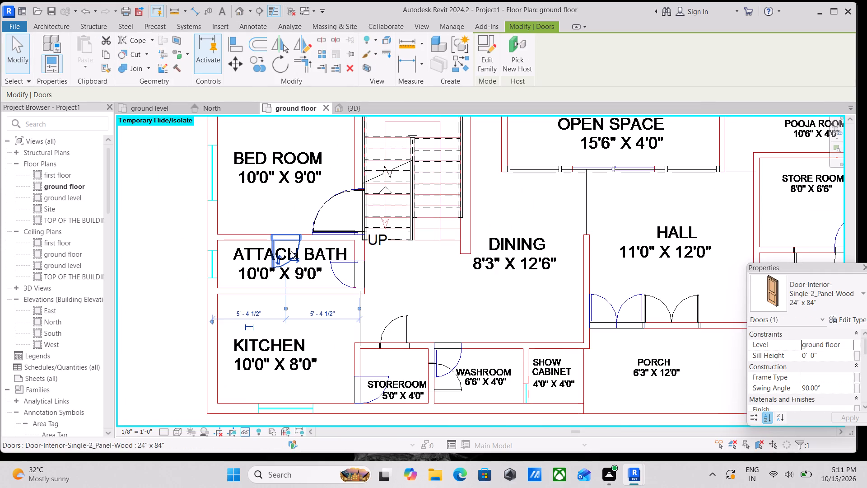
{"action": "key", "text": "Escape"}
Nudge the 24" x 84" door from the dining–storeroom wall over to the washroom, its centre about 1'-3 1/2" past the storeroom–washroom wall.
{"action": "scroll", "coordinate": [291, 251], "scroll_direction": "down", "scroll_amount": 2}
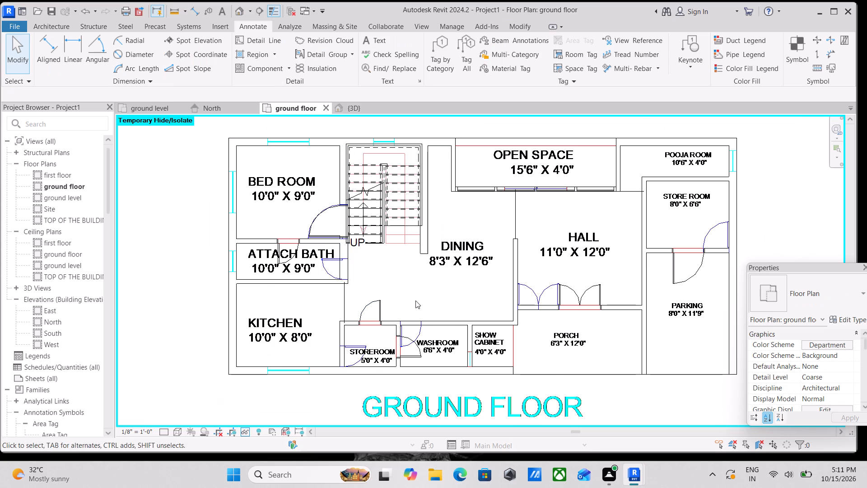
{"action": "scroll", "coordinate": [415, 300], "scroll_direction": "down", "scroll_amount": 1}
{"action": "middle_click_drag", "start_coordinate": [415, 300], "coordinate": [384, 268]}
{"action": "scroll", "coordinate": [381, 309], "scroll_direction": "up", "scroll_amount": 5}
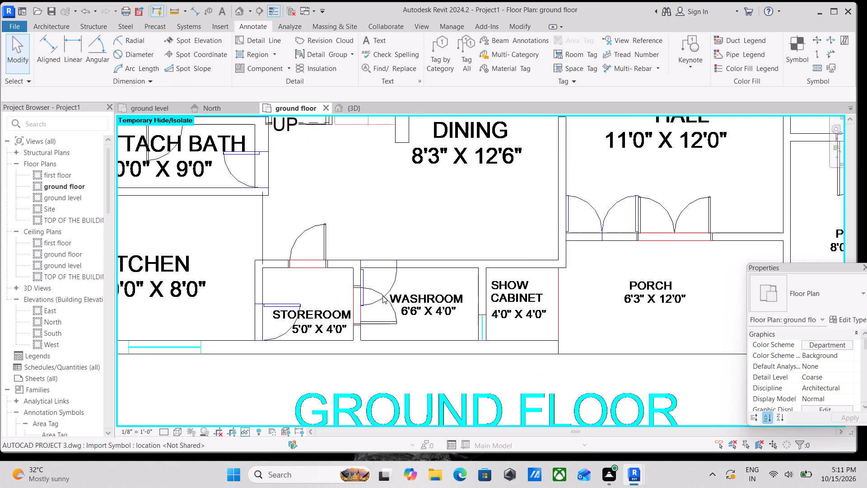
{"action": "scroll", "coordinate": [375, 291], "scroll_direction": "down", "scroll_amount": 1}
{"action": "middle_click_drag", "start_coordinate": [375, 291], "coordinate": [373, 309]}
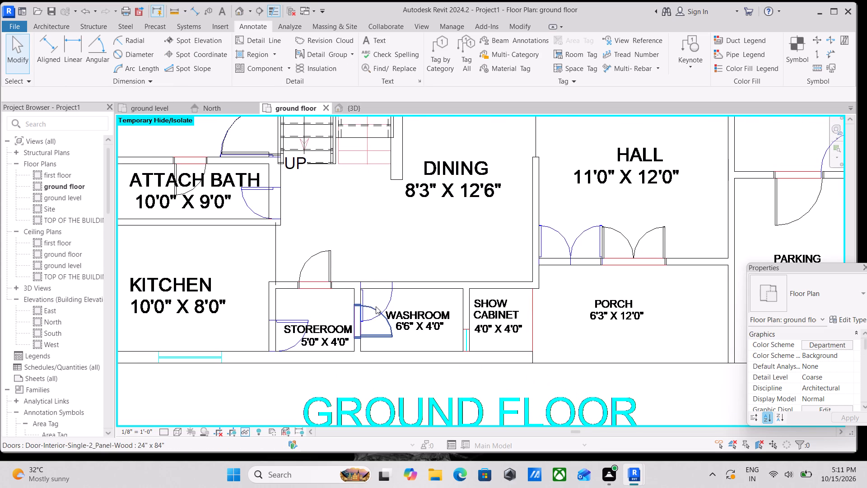
{"action": "left_click", "coordinate": [326, 263]}
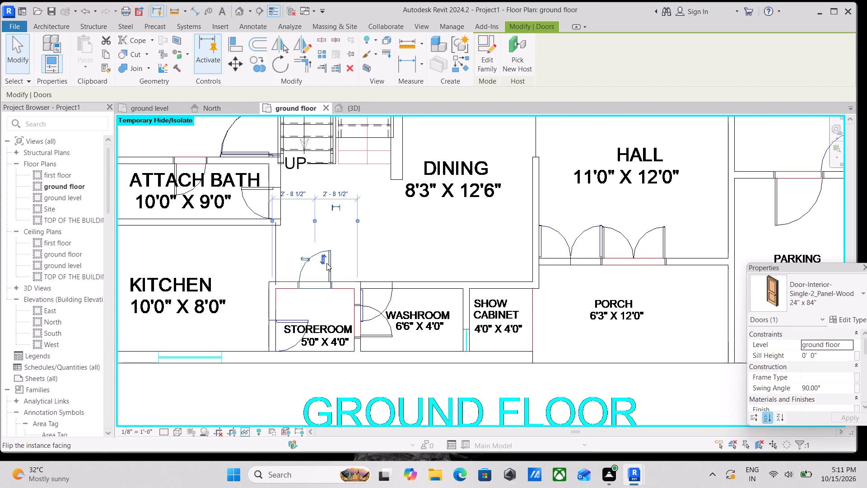
{"action": "key", "text": "Right"}
{"action": "key", "text": "Right"}
{"action": "key", "text": "Right"}
{"action": "key", "text": "Right"}
{"action": "key", "text": "Right"}
{"action": "key", "text": "Right"}
{"action": "key", "text": "Right"}
{"action": "key", "text": "Right"}
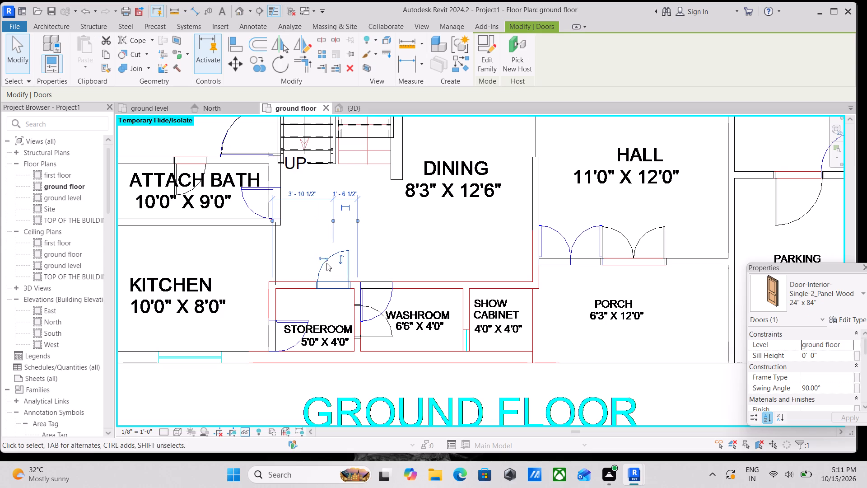
{"action": "key", "text": "Right"}
{"action": "key", "text": "Right"}
{"action": "key", "text": "Right"}
{"action": "key", "text": "Right"}
{"action": "key", "text": "Right"}
{"action": "key", "text": "Right"}
{"action": "key", "text": "Right"}
{"action": "key", "text": "Right"}
{"action": "key", "text": "Right"}
{"action": "key", "text": "Right"}
{"action": "key", "text": "Right"}
{"action": "key", "text": "Right"}
{"action": "key", "text": "Right"}
{"action": "key", "text": "Right"}
{"action": "key", "text": "Right"}
{"action": "key", "text": "Right"}
{"action": "key", "text": "Right"}
{"action": "key", "text": "Right"}
{"action": "key", "text": "Right"}
{"action": "key", "text": "Right"}
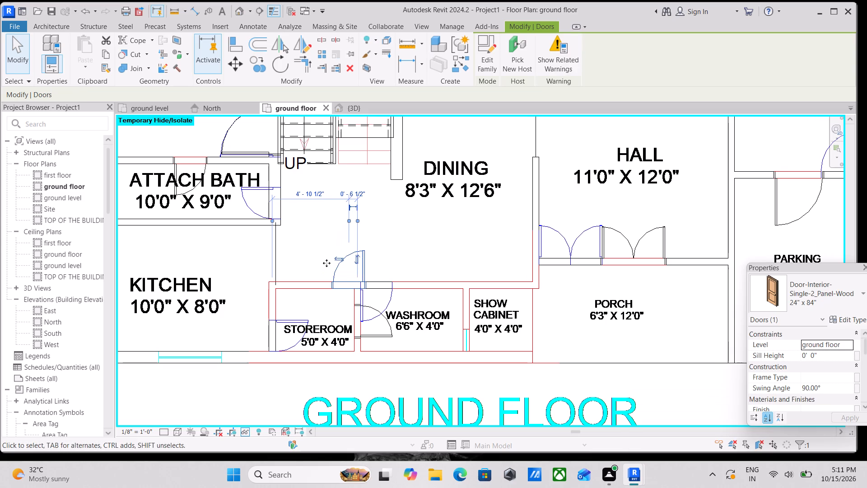
{"action": "key", "text": "Right"}
{"action": "key", "text": "Down"}
{"action": "key", "text": "Down"}
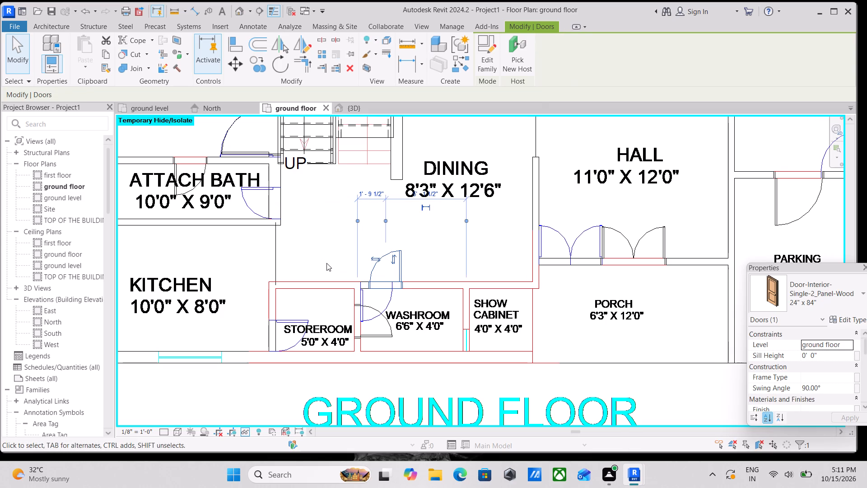
{"action": "key", "text": "Down"}
{"action": "key", "text": "Left"}
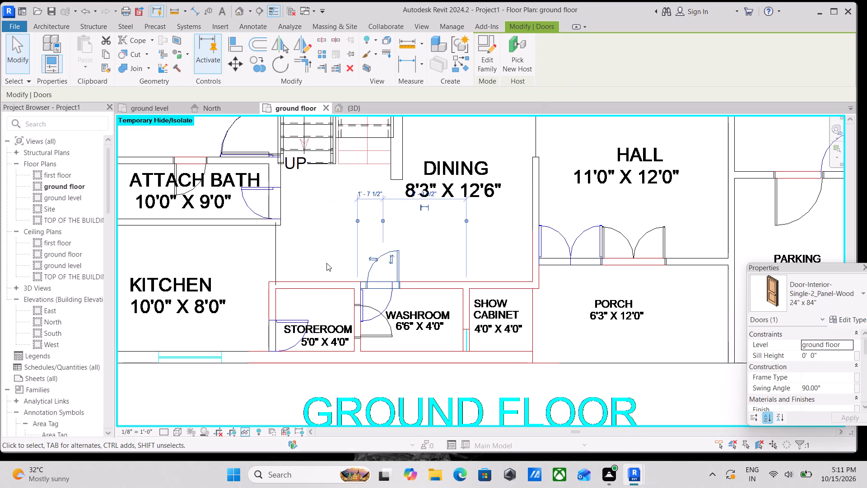
{"action": "key", "text": "Left"}
{"action": "key", "text": "Left"}
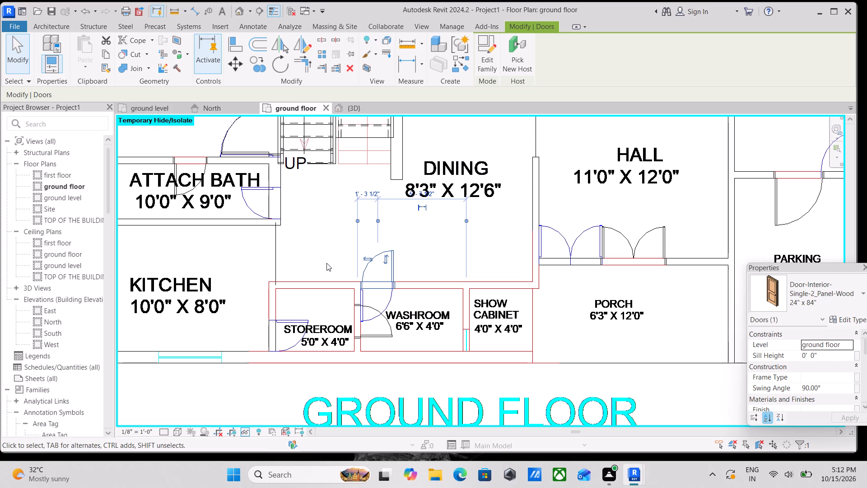
Flip the moved door so it swings into the washroom, matching the imported CAD door.
{"action": "key", "text": "space"}
{"action": "key", "text": "space"}
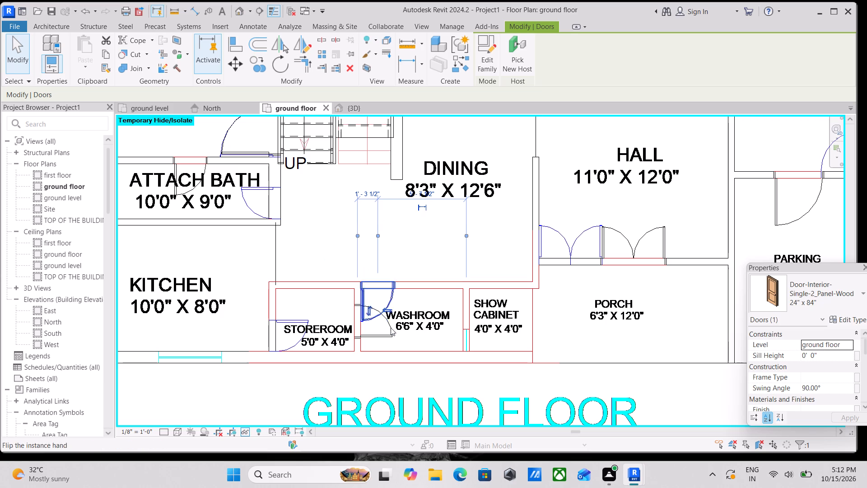
Delete the 24" x 84" door in the wall between the storeroom and the washroom.
{"action": "left_click", "coordinate": [383, 336]}
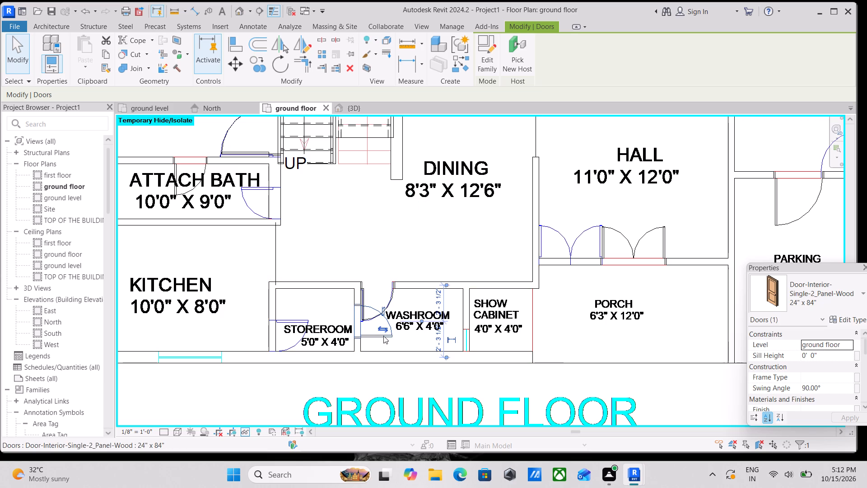
{"action": "left_click", "coordinate": [383, 339]}
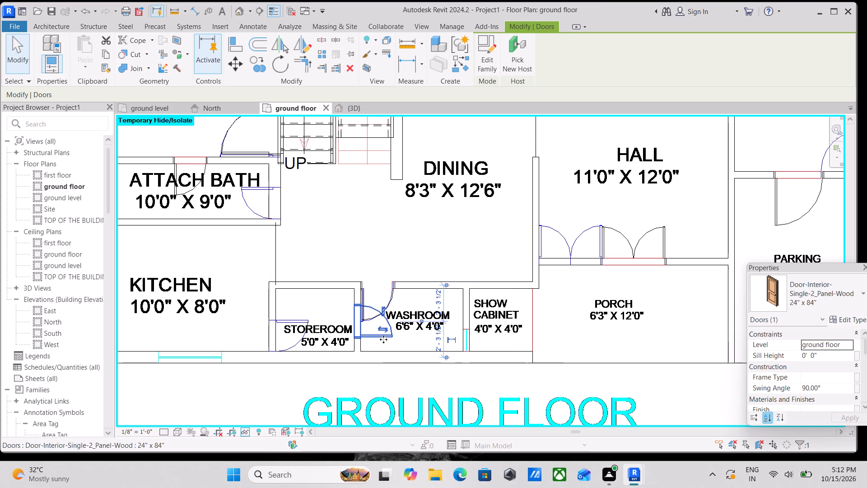
{"action": "right_click", "coordinate": [381, 340]}
{"action": "left_click", "coordinate": [412, 190]}
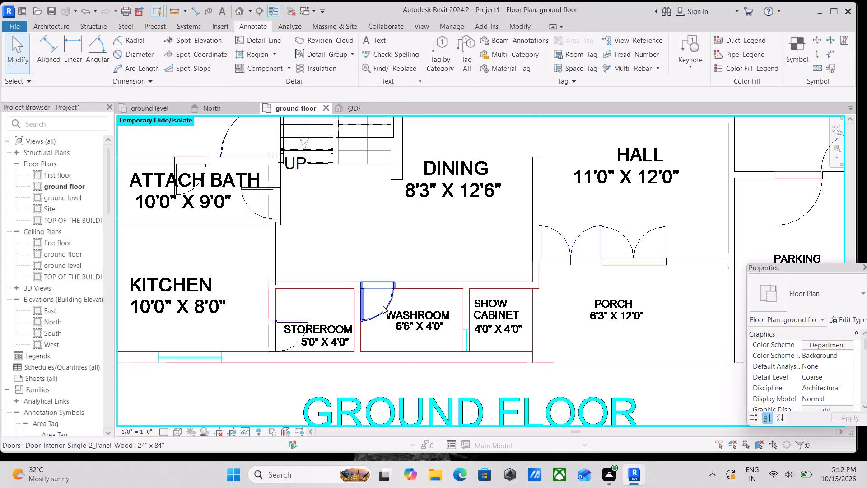
Create a similar 24" x 84" door in the kitchen–storeroom wall, flipped to match the CAD swing into the storeroom, centre 3'-1" from the dining-side wall.
{"action": "left_click", "coordinate": [382, 308]}
{"action": "type", "text": "CS"}
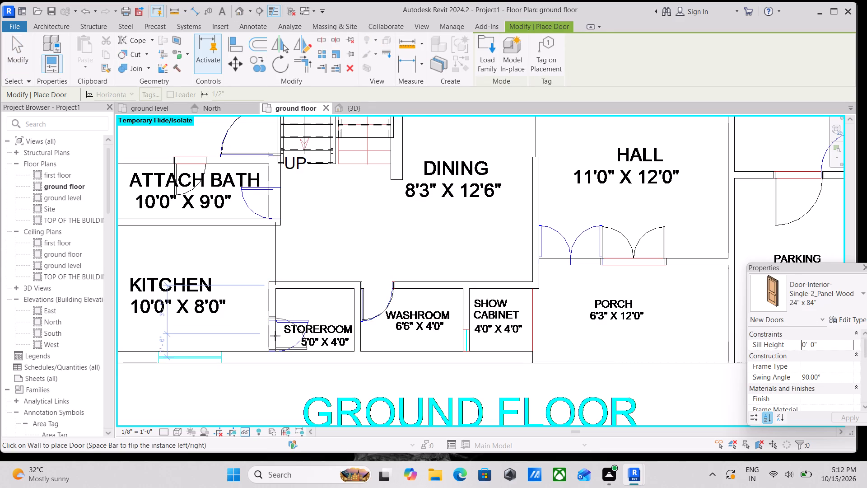
{"action": "key", "text": "space"}
{"action": "scroll", "coordinate": [276, 336], "scroll_direction": "up", "scroll_amount": 3}
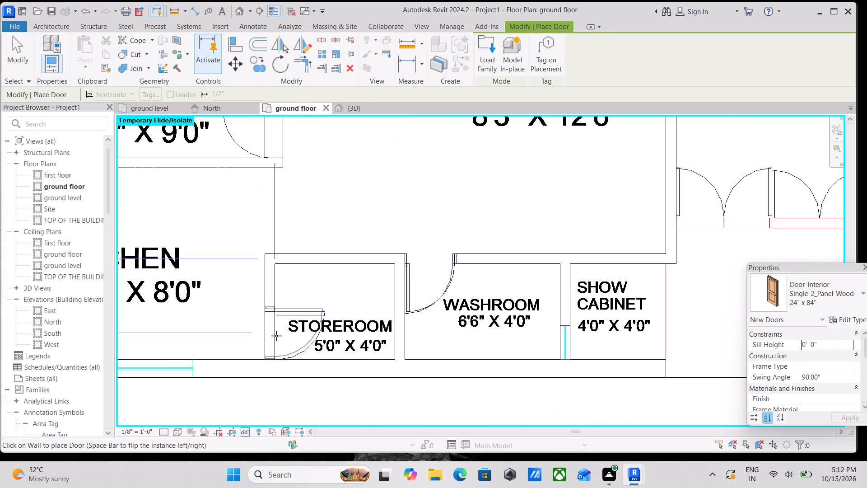
{"action": "left_click", "coordinate": [278, 333]}
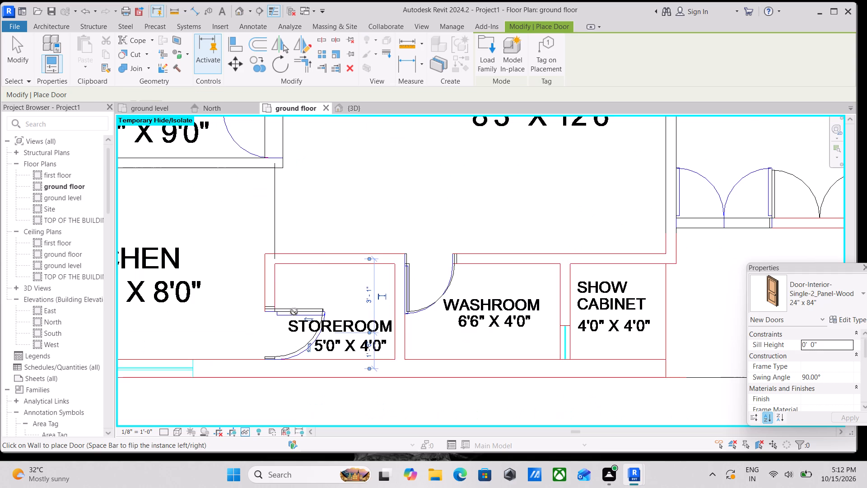
{"action": "scroll", "coordinate": [329, 253], "scroll_direction": "down", "scroll_amount": 1}
{"action": "middle_click_drag", "start_coordinate": [331, 269], "coordinate": [190, 284]}
{"action": "scroll", "coordinate": [415, 174], "scroll_direction": "down", "scroll_amount": 1}
{"action": "middle_click_drag", "start_coordinate": [415, 174], "coordinate": [331, 229]}
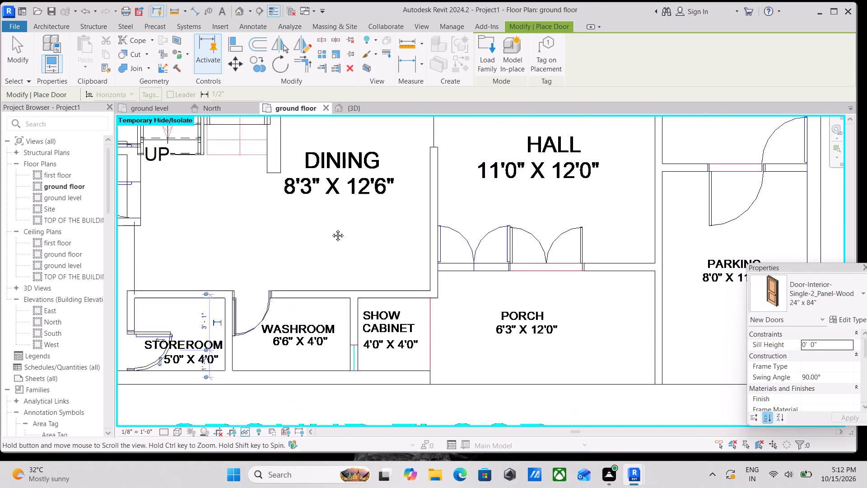
{"action": "middle_click_drag", "start_coordinate": [331, 229], "coordinate": [325, 232]}
{"action": "key", "text": "Escape"}
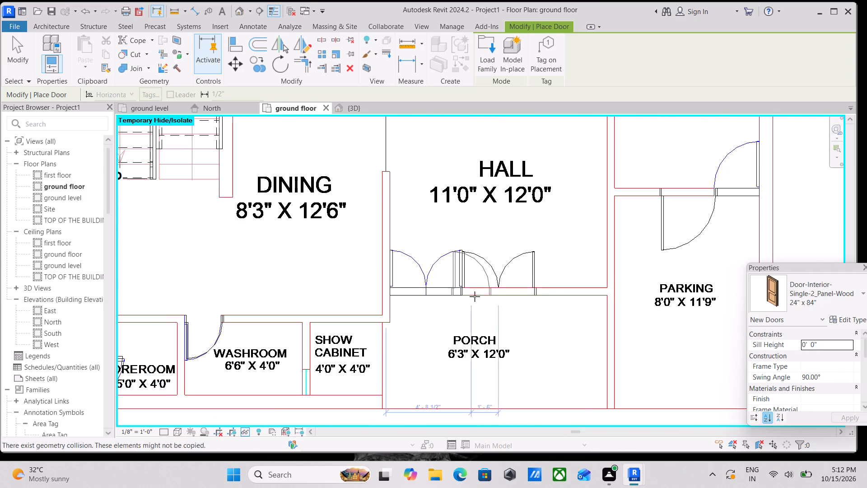
{"action": "scroll", "coordinate": [476, 300], "scroll_direction": "up", "scroll_amount": 2}
{"action": "key", "text": "Escape"}
Align the near frame edge of the 4' x 7' double door between hall and porch with the adjacent dining wall face.
{"action": "left_click", "coordinate": [460, 268]}
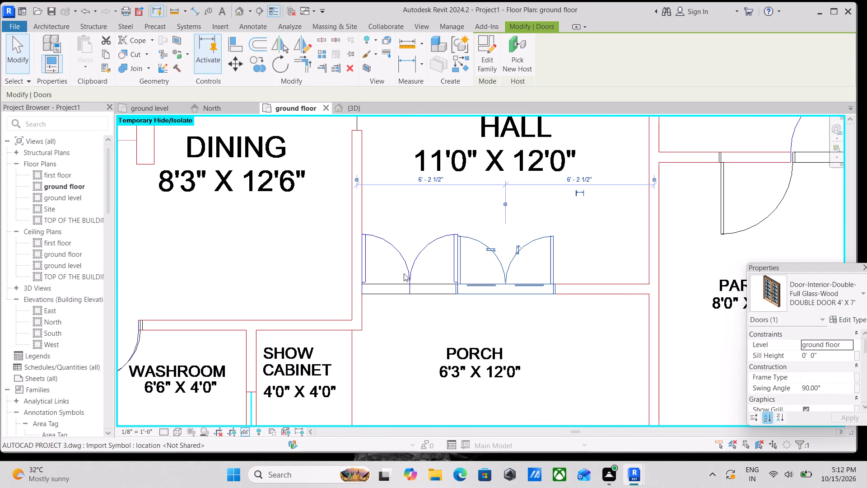
{"action": "scroll", "coordinate": [427, 352], "scroll_direction": "up", "scroll_amount": 3}
{"action": "middle_click_drag", "start_coordinate": [389, 342], "coordinate": [394, 369]}
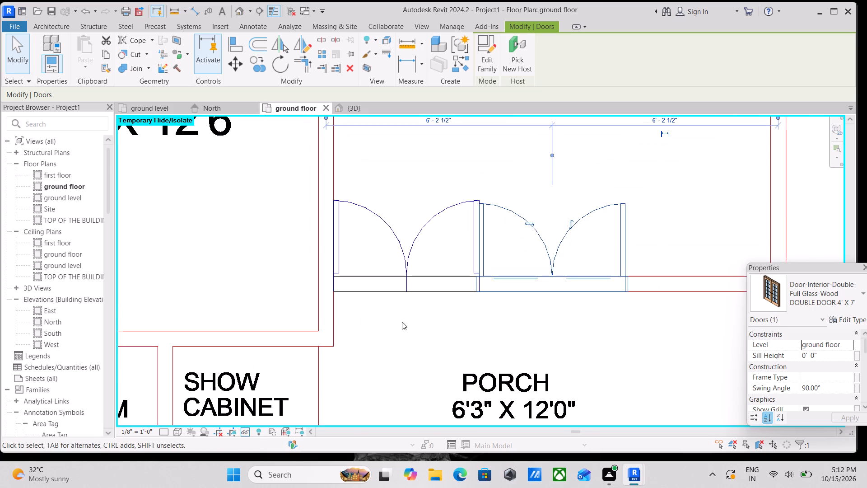
{"action": "type", "text": "AL"}
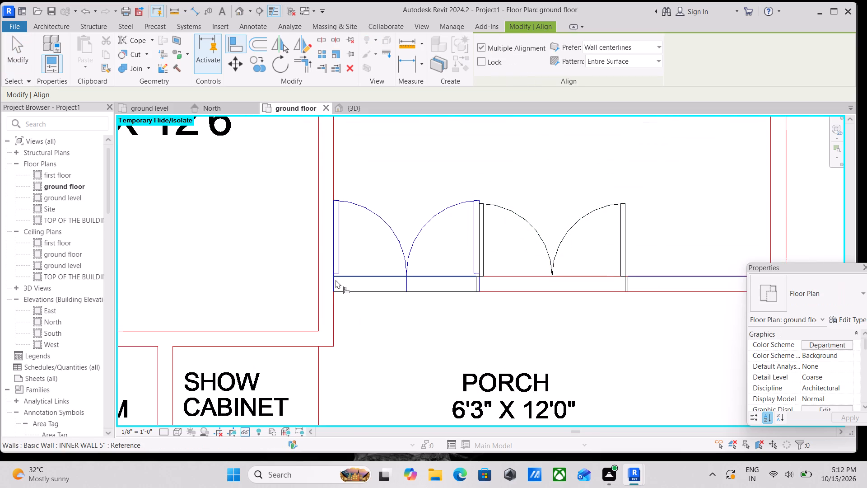
{"action": "scroll", "coordinate": [334, 282], "scroll_direction": "up", "scroll_amount": 4}
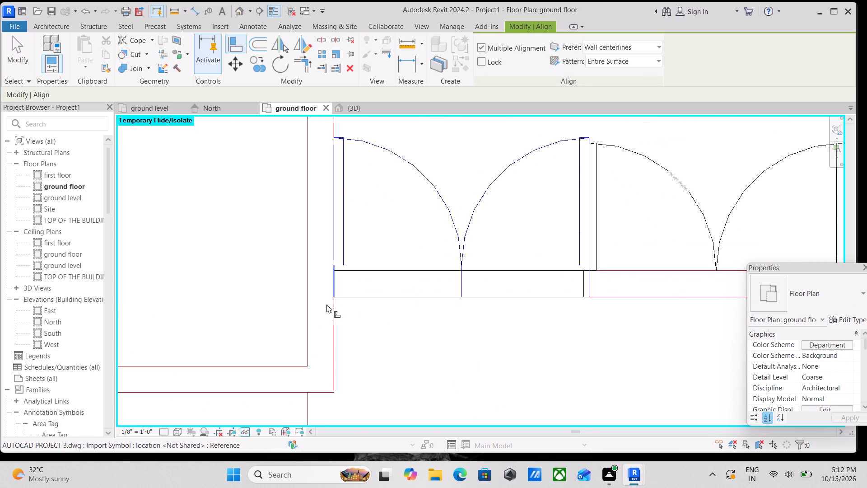
{"action": "left_click", "coordinate": [332, 291]}
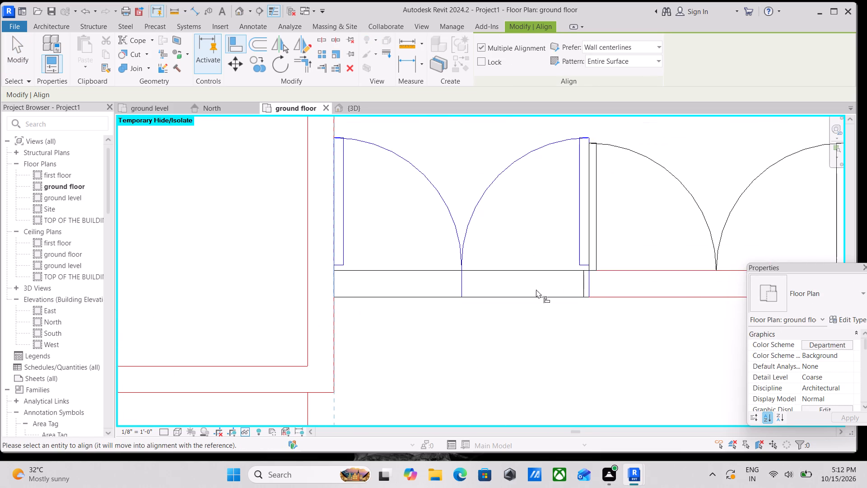
{"action": "left_click", "coordinate": [584, 289]}
{"action": "scroll", "coordinate": [480, 292], "scroll_direction": "down", "scroll_amount": 2}
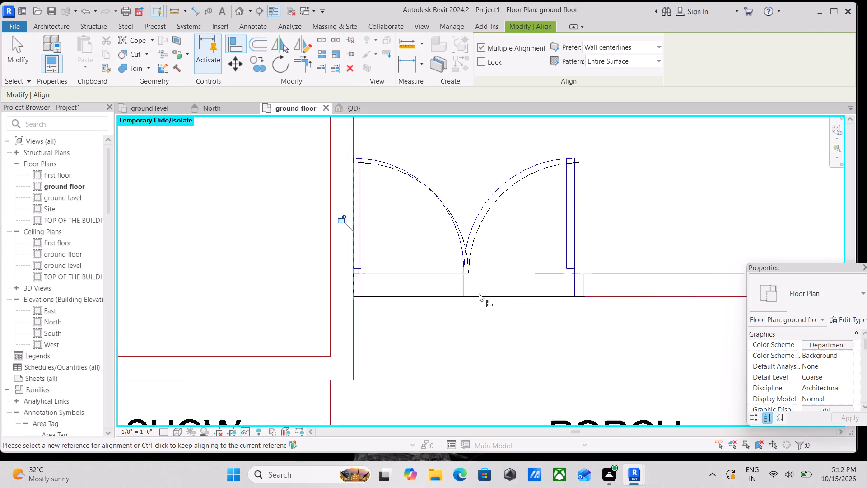
{"action": "scroll", "coordinate": [479, 293], "scroll_direction": "down", "scroll_amount": 1}
{"action": "key", "text": "Escape"}
{"action": "scroll", "coordinate": [480, 293], "scroll_direction": "down", "scroll_amount": 3}
{"action": "key", "text": "Escape"}
{"action": "scroll", "coordinate": [443, 292], "scroll_direction": "down", "scroll_amount": 3}
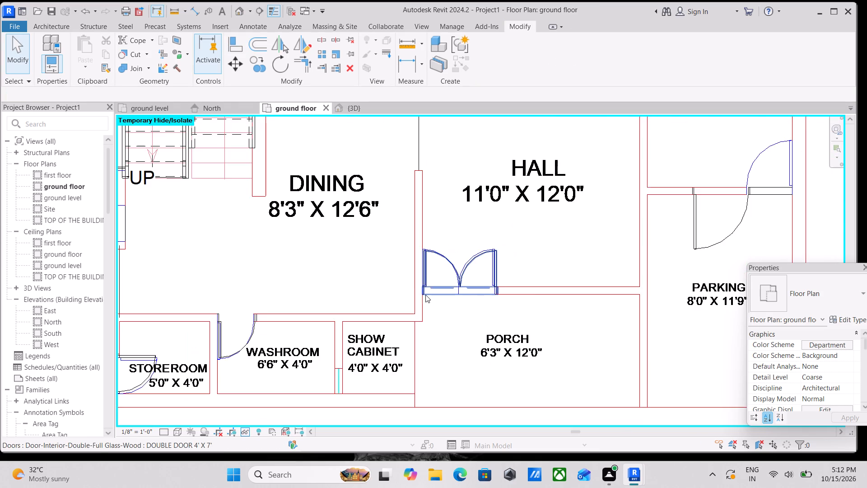
{"action": "scroll", "coordinate": [345, 262], "scroll_direction": "down", "scroll_amount": 4}
{"action": "key", "text": "Escape"}
Examine the ground floor plan around the staircase, open space, dining and hall against the imported CAD drawing.
{"action": "scroll", "coordinate": [321, 246], "scroll_direction": "down", "scroll_amount": 3}
{"action": "middle_click_drag", "start_coordinate": [321, 246], "coordinate": [348, 277]}
{"action": "scroll", "coordinate": [300, 292], "scroll_direction": "up", "scroll_amount": 1}
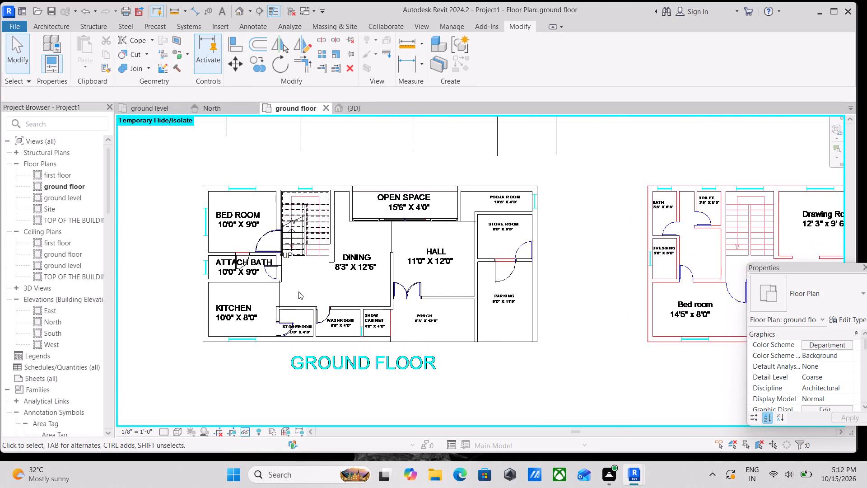
{"action": "scroll", "coordinate": [298, 291], "scroll_direction": "up", "scroll_amount": 3}
{"action": "middle_click_drag", "start_coordinate": [307, 273], "coordinate": [297, 339]}
{"action": "scroll", "coordinate": [420, 233], "scroll_direction": "up", "scroll_amount": 2}
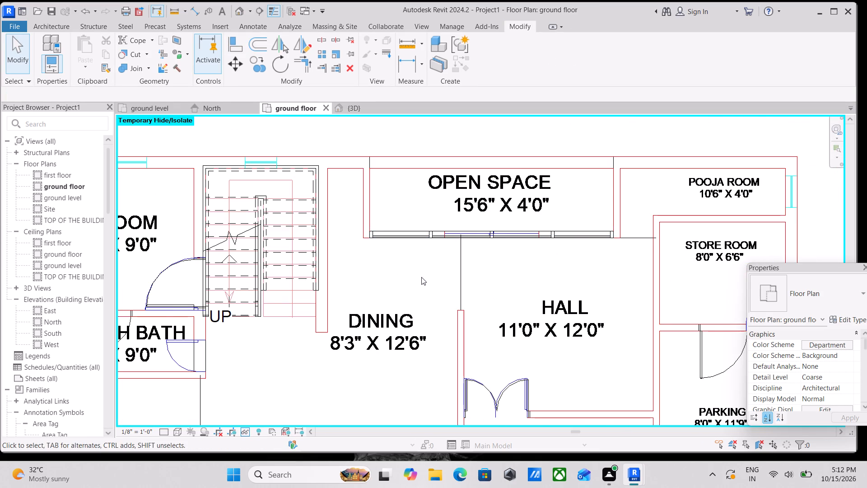
{"action": "scroll", "coordinate": [421, 277], "scroll_direction": "down", "scroll_amount": 1}
{"action": "middle_click_drag", "start_coordinate": [424, 277], "coordinate": [505, 243]}
{"action": "scroll", "coordinate": [434, 272], "scroll_direction": "down", "scroll_amount": 2}
{"action": "middle_click_drag", "start_coordinate": [433, 273], "coordinate": [483, 254]}
{"action": "scroll", "coordinate": [442, 261], "scroll_direction": "down", "scroll_amount": 2}
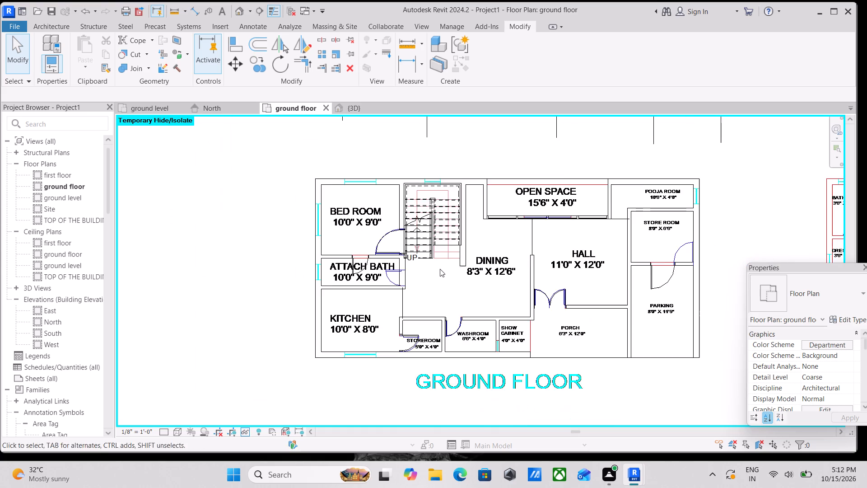
{"action": "middle_click_drag", "start_coordinate": [440, 270], "coordinate": [445, 315]}
{"action": "scroll", "coordinate": [436, 315], "scroll_direction": "up", "scroll_amount": 2}
Start the Window command, begin loading a family from file, and look through the Residential folder's families.
{"action": "type", "text": "WN"}
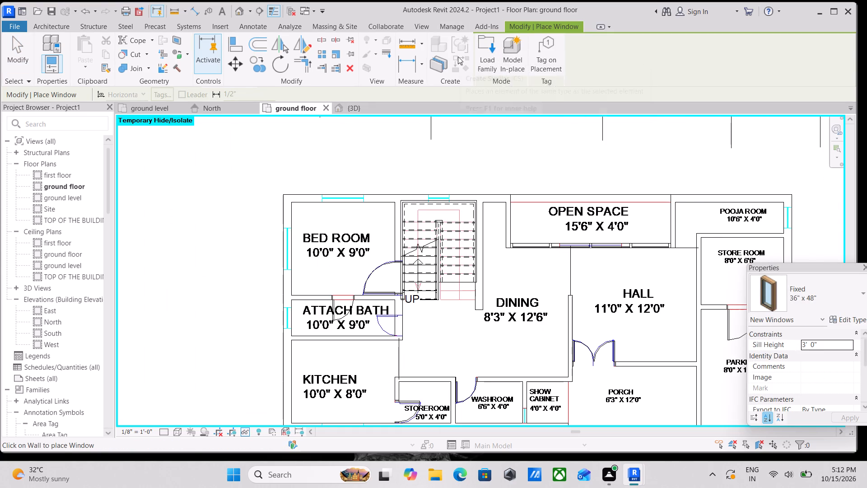
{"action": "left_click", "coordinate": [489, 59]}
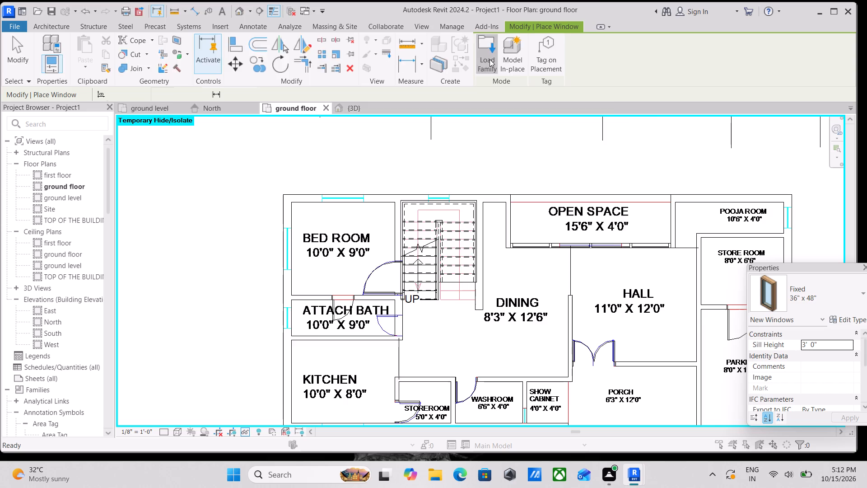
{"action": "scroll", "coordinate": [371, 230], "scroll_direction": "down", "scroll_amount": 2}
{"action": "left_click", "coordinate": [370, 233]}
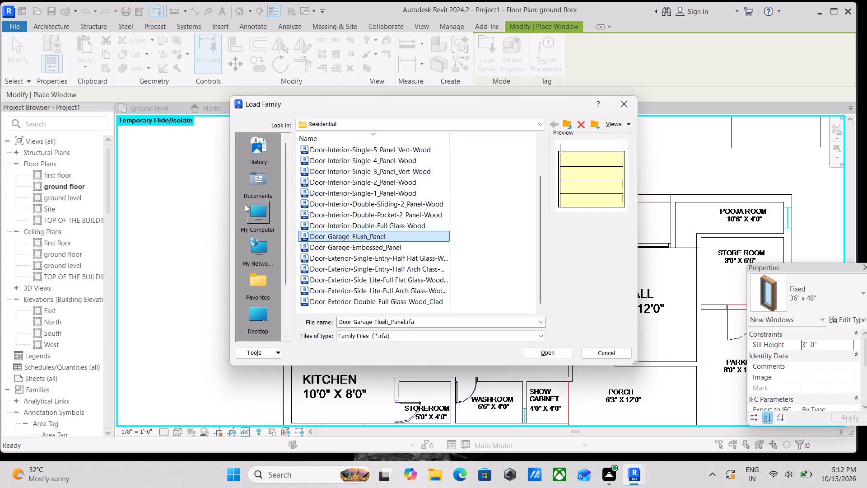
{"action": "scroll", "coordinate": [344, 194], "scroll_direction": "down", "scroll_amount": 2}
{"action": "left_click", "coordinate": [343, 225]}
{"action": "left_click", "coordinate": [345, 214]}
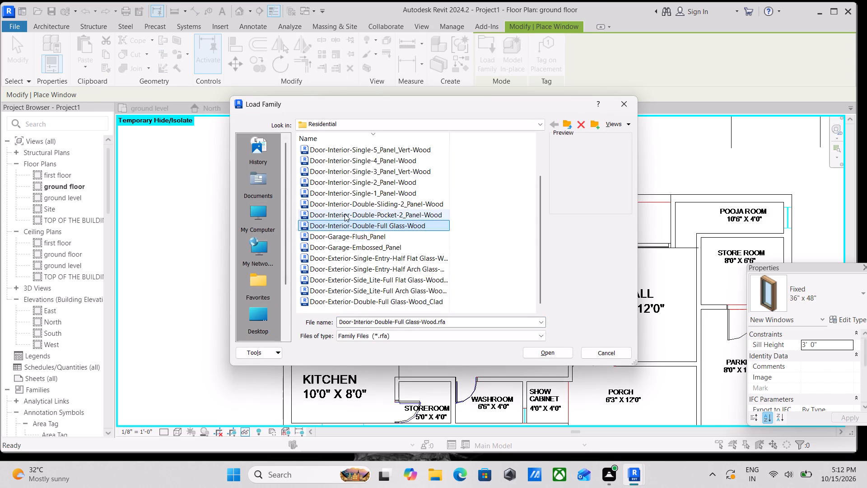
{"action": "scroll", "coordinate": [353, 279], "scroll_direction": "down", "scroll_amount": 2}
{"action": "left_click", "coordinate": [354, 282]}
{"action": "scroll", "coordinate": [353, 263], "scroll_direction": "up", "scroll_amount": 3}
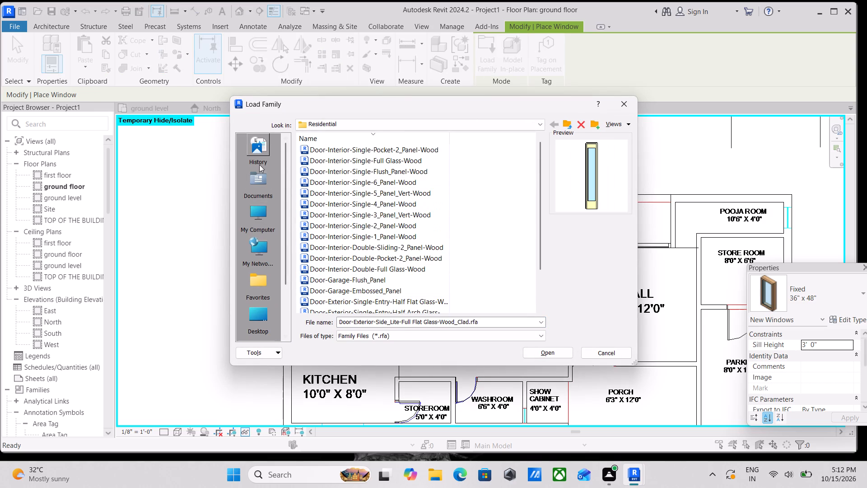
{"action": "scroll", "coordinate": [355, 286], "scroll_direction": "down", "scroll_amount": 2}
{"action": "scroll", "coordinate": [355, 286], "scroll_direction": "up", "scroll_amount": 9}
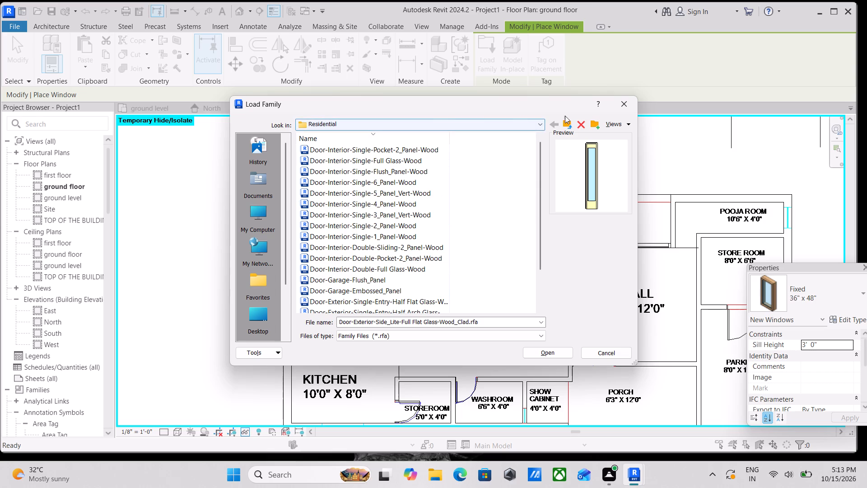
Browse to the Windows folder in the US English-Imperial family library.
{"action": "left_click", "coordinate": [532, 122]}
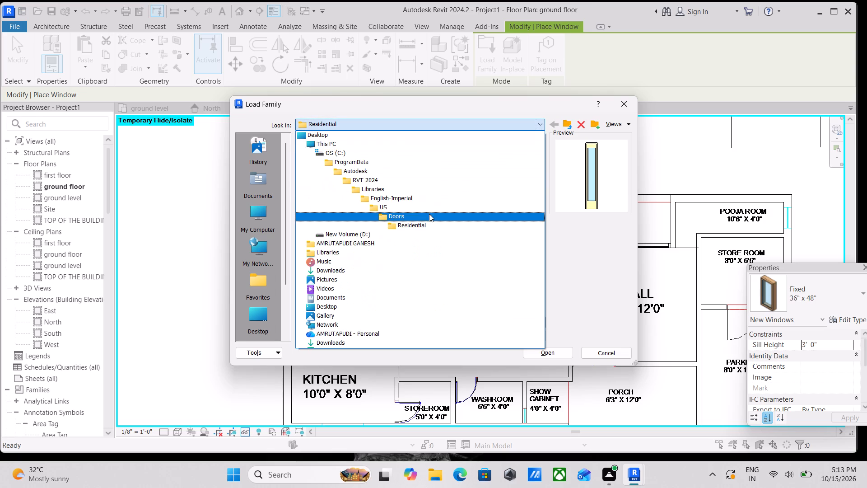
{"action": "left_click", "coordinate": [401, 206]}
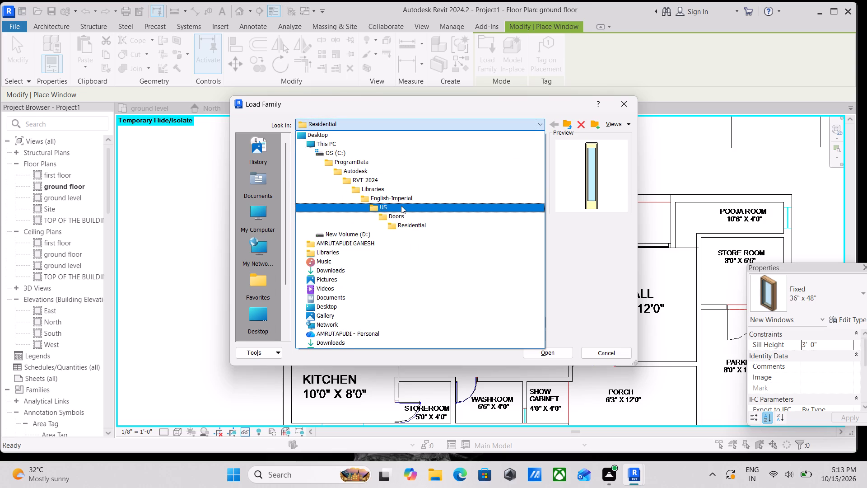
{"action": "scroll", "coordinate": [352, 227], "scroll_direction": "down", "scroll_amount": 7}
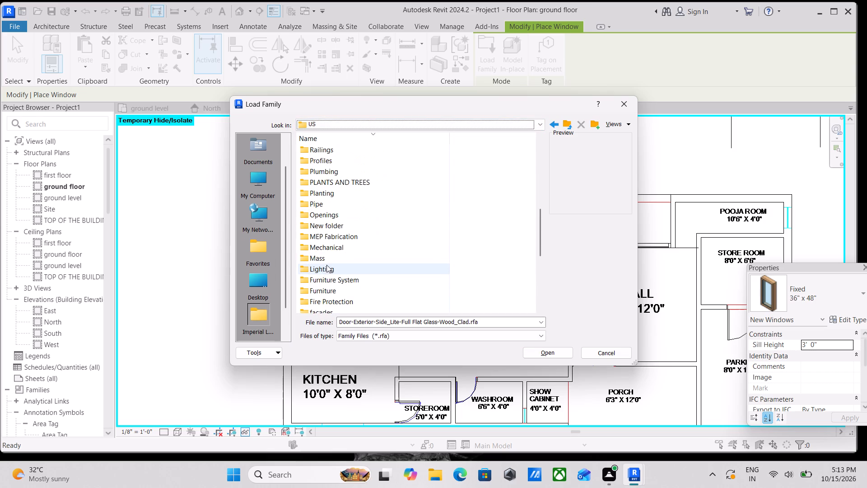
{"action": "scroll", "coordinate": [328, 263], "scroll_direction": "down", "scroll_amount": 12}
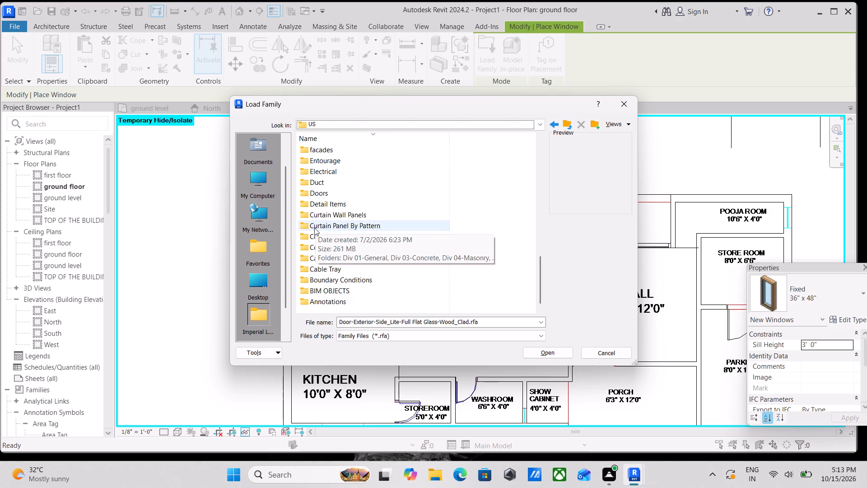
{"action": "scroll", "coordinate": [332, 188], "scroll_direction": "up", "scroll_amount": 3}
{"action": "scroll", "coordinate": [345, 215], "scroll_direction": "down", "scroll_amount": 5}
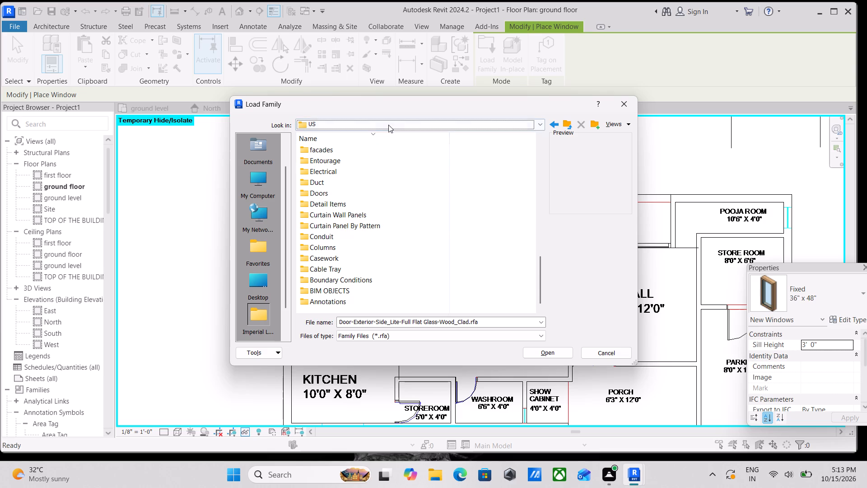
{"action": "scroll", "coordinate": [342, 215], "scroll_direction": "up", "scroll_amount": 2}
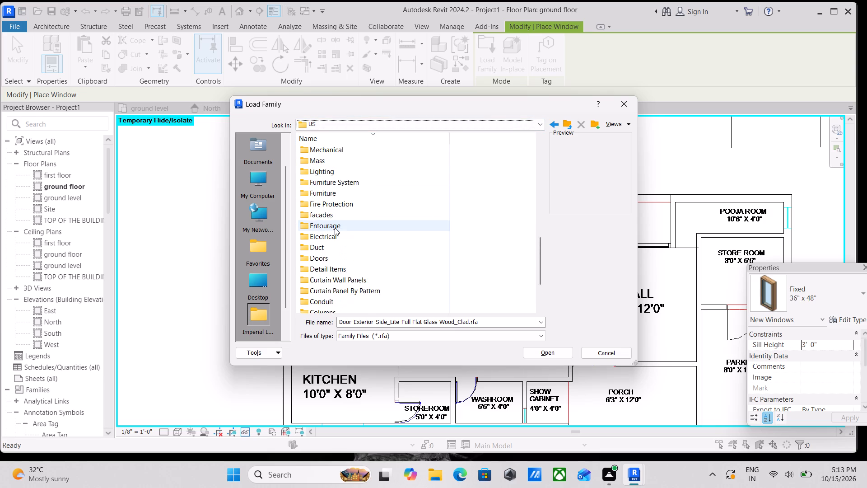
{"action": "scroll", "coordinate": [335, 228], "scroll_direction": "down", "scroll_amount": 2}
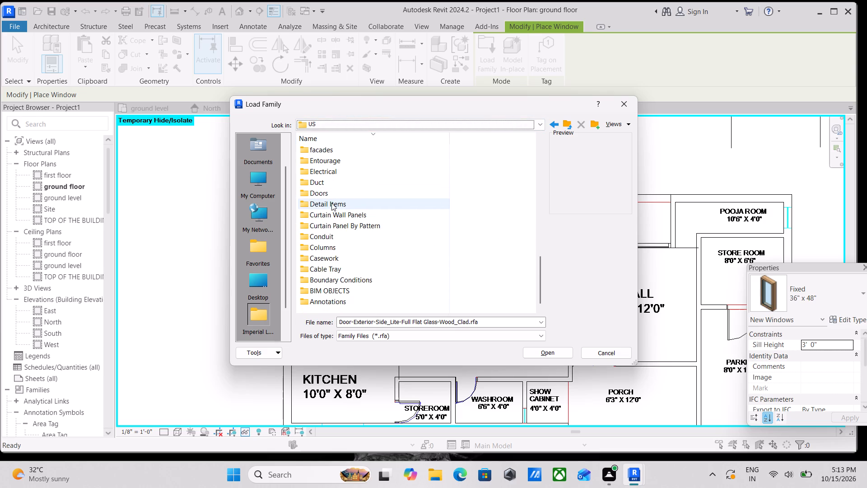
{"action": "scroll", "coordinate": [324, 246], "scroll_direction": "down", "scroll_amount": 2}
{"action": "scroll", "coordinate": [331, 273], "scroll_direction": "up", "scroll_amount": 2}
{"action": "scroll", "coordinate": [310, 223], "scroll_direction": "up", "scroll_amount": 3}
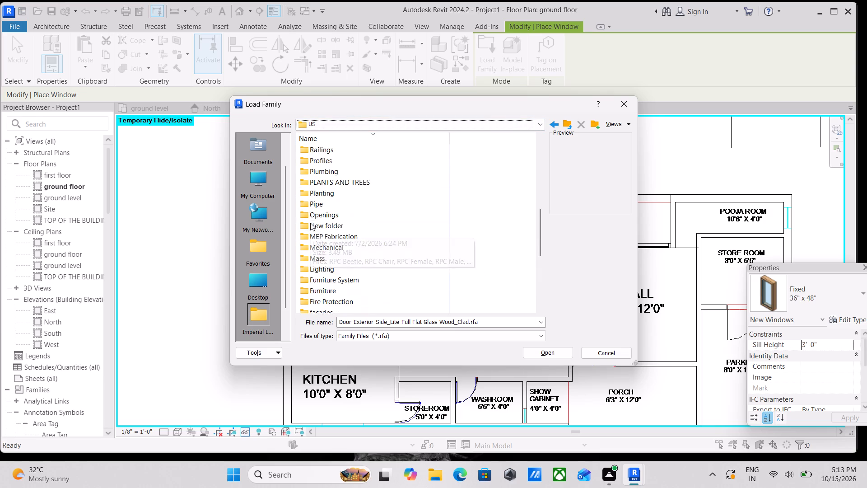
{"action": "scroll", "coordinate": [324, 213], "scroll_direction": "up", "scroll_amount": 4}
{"action": "scroll", "coordinate": [324, 221], "scroll_direction": "down", "scroll_amount": 4}
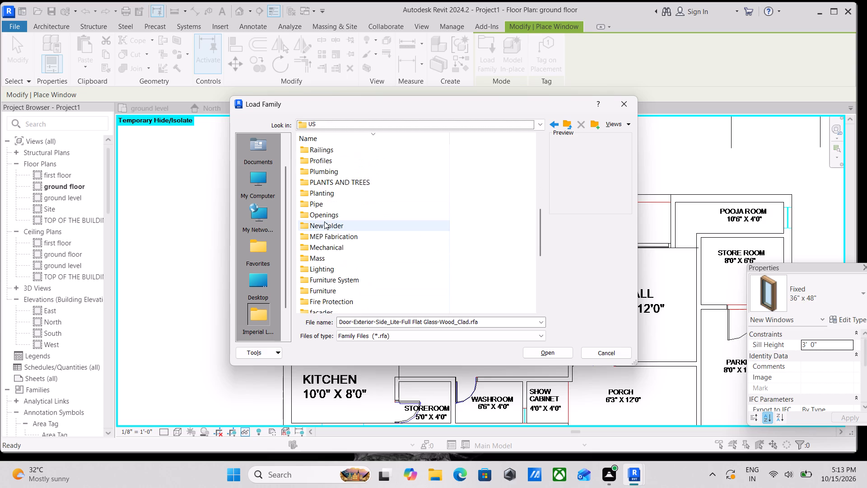
{"action": "scroll", "coordinate": [324, 224], "scroll_direction": "down", "scroll_amount": 7}
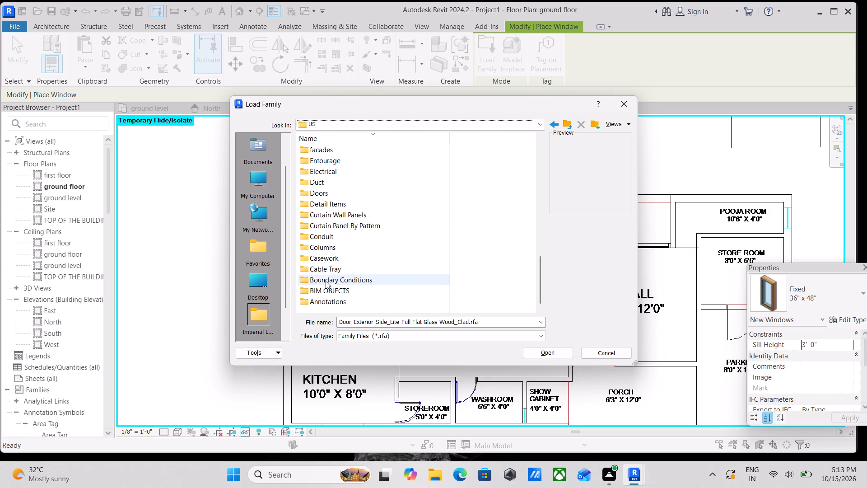
{"action": "scroll", "coordinate": [328, 246], "scroll_direction": "up", "scroll_amount": 2}
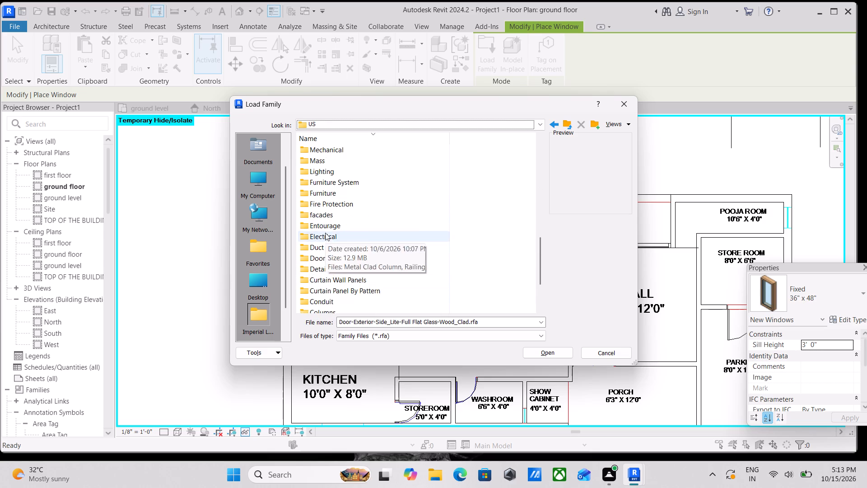
{"action": "scroll", "coordinate": [317, 175], "scroll_direction": "up", "scroll_amount": 13}
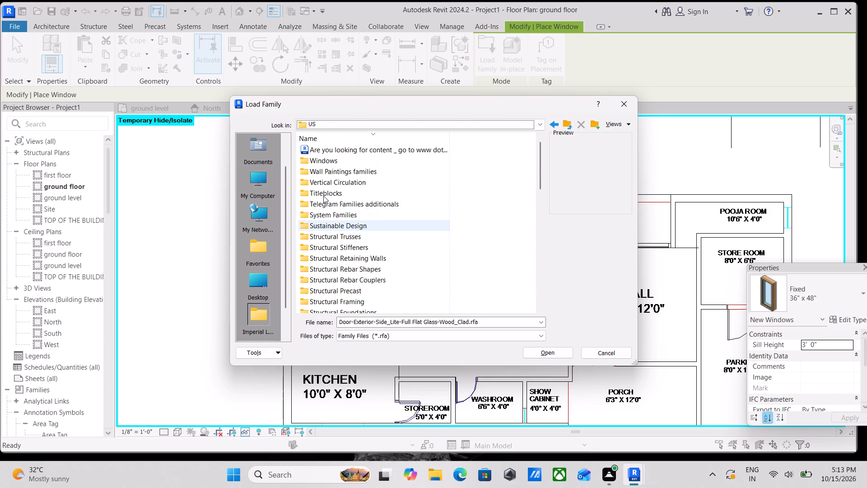
{"action": "scroll", "coordinate": [323, 196], "scroll_direction": "up", "scroll_amount": 3}
{"action": "scroll", "coordinate": [323, 196], "scroll_direction": "down", "scroll_amount": 15}
{"action": "scroll", "coordinate": [321, 224], "scroll_direction": "up", "scroll_amount": 9}
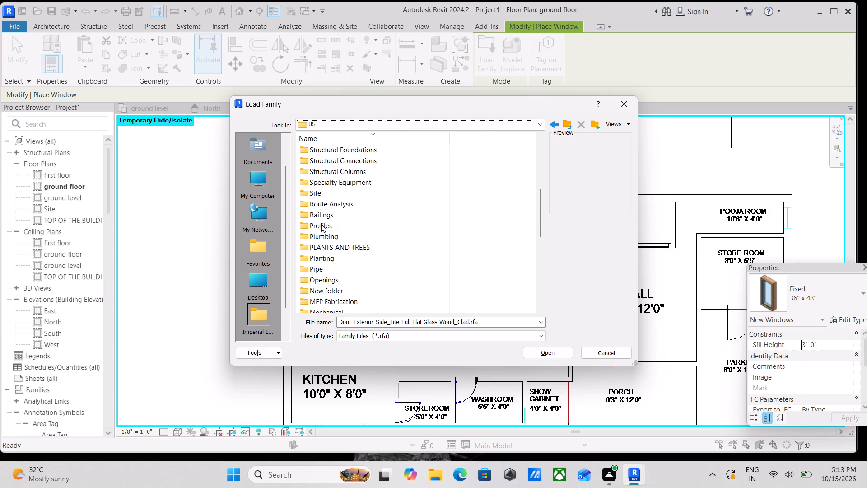
{"action": "scroll", "coordinate": [321, 224], "scroll_direction": "up", "scroll_amount": 9}
{"action": "double_click", "coordinate": [330, 157]}
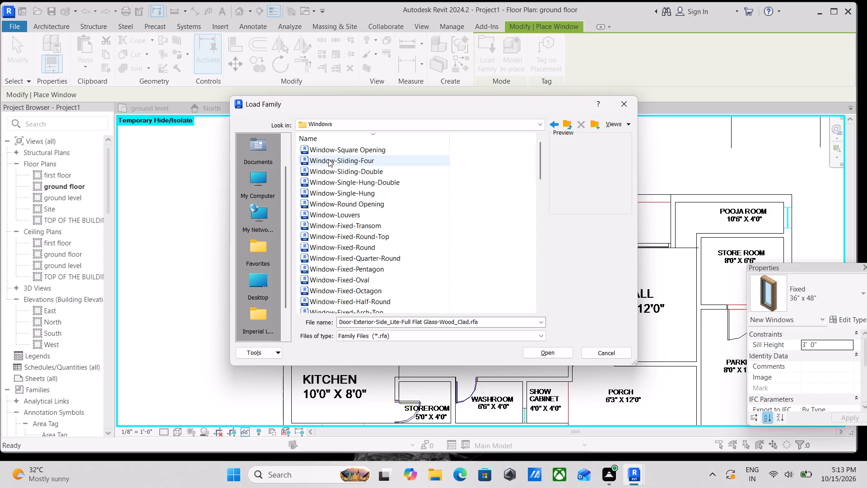
Preview the sliding, single-hung and casement window families, including the double casement variants, to find a suitable window.
{"action": "left_click", "coordinate": [326, 163]}
{"action": "left_click", "coordinate": [330, 183]}
{"action": "scroll", "coordinate": [330, 183], "scroll_direction": "down", "scroll_amount": 3}
{"action": "left_click", "coordinate": [338, 199]}
{"action": "scroll", "coordinate": [338, 196], "scroll_direction": "down", "scroll_amount": 5}
{"action": "left_click", "coordinate": [345, 219]}
{"action": "scroll", "coordinate": [345, 219], "scroll_direction": "down", "scroll_amount": 4}
{"action": "left_click", "coordinate": [348, 235]}
{"action": "scroll", "coordinate": [348, 226], "scroll_direction": "down", "scroll_amount": 4}
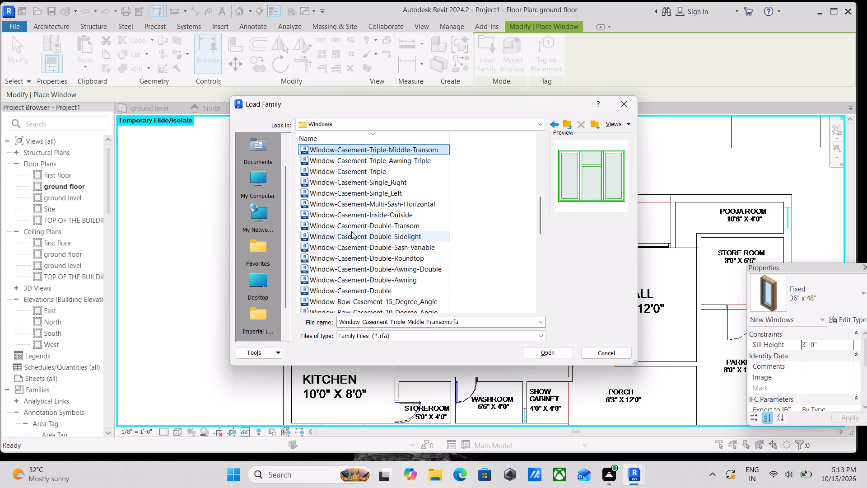
{"action": "left_click", "coordinate": [351, 231]}
{"action": "left_click", "coordinate": [351, 215]}
{"action": "left_click", "coordinate": [351, 236]}
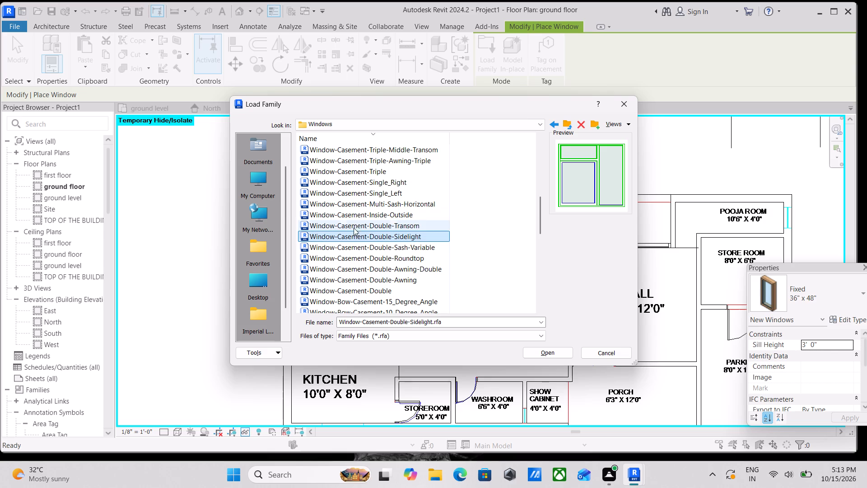
{"action": "left_click", "coordinate": [353, 247]}
{"action": "scroll", "coordinate": [354, 245], "scroll_direction": "down", "scroll_amount": 2}
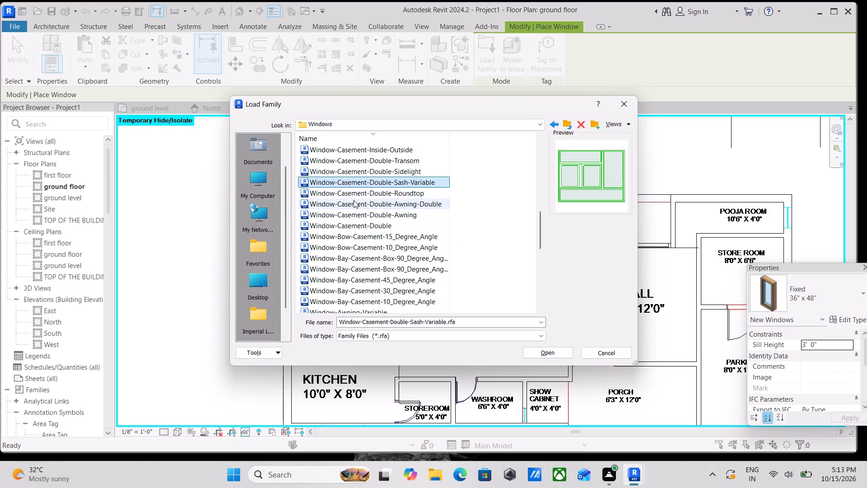
{"action": "left_click", "coordinate": [354, 193]}
{"action": "left_click", "coordinate": [352, 205]}
{"action": "scroll", "coordinate": [354, 209], "scroll_direction": "down", "scroll_amount": 1}
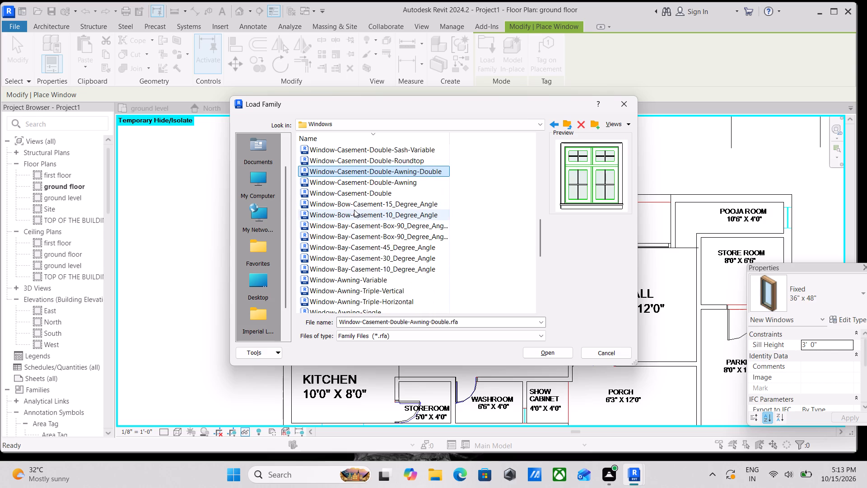
{"action": "left_click", "coordinate": [344, 178]}
{"action": "left_click", "coordinate": [345, 192]}
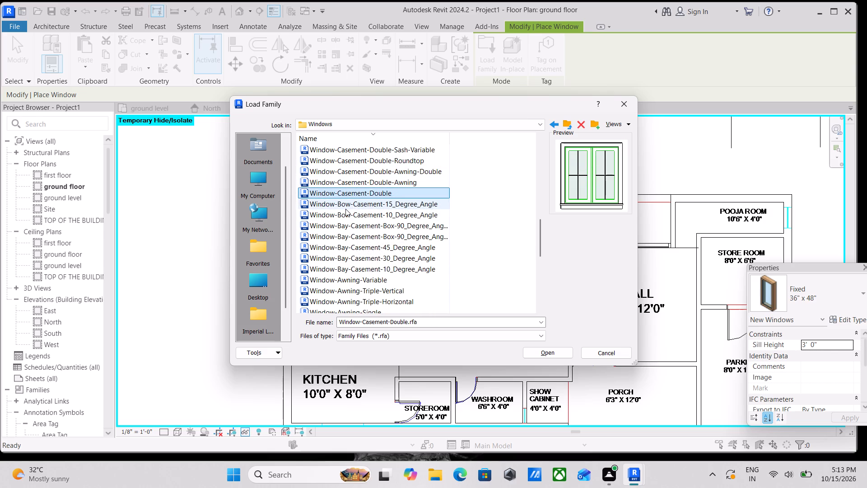
Preview the bow and bay casement window families, including the 90-degree box bay variants.
{"action": "left_click", "coordinate": [345, 204]}
{"action": "scroll", "coordinate": [351, 203], "scroll_direction": "down", "scroll_amount": 1}
{"action": "left_click", "coordinate": [352, 190]}
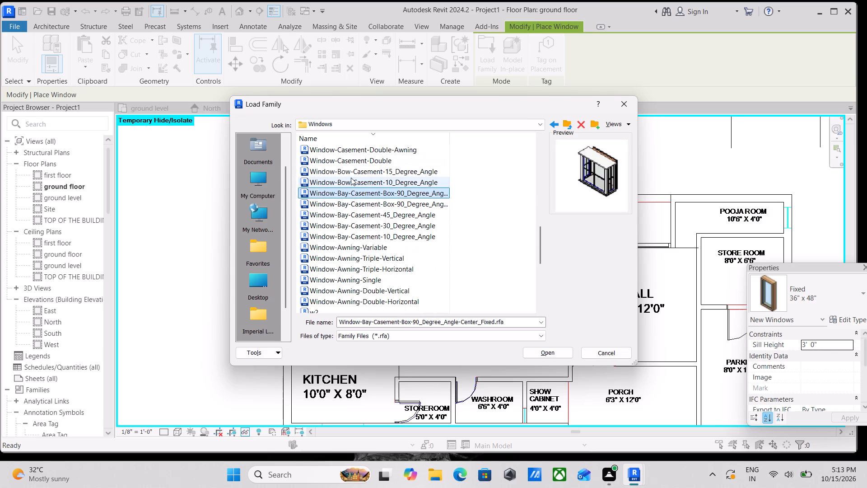
{"action": "left_click", "coordinate": [351, 178]}
{"action": "left_click", "coordinate": [345, 204]}
{"action": "scroll", "coordinate": [351, 217], "scroll_direction": "down", "scroll_amount": 1}
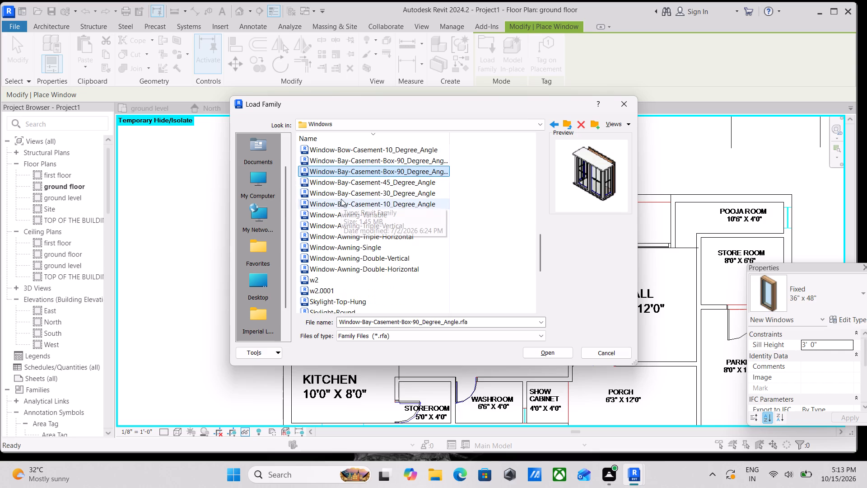
{"action": "left_click", "coordinate": [341, 199]}
{"action": "left_click", "coordinate": [341, 193]}
{"action": "left_click", "coordinate": [340, 182]}
{"action": "left_click", "coordinate": [339, 170]}
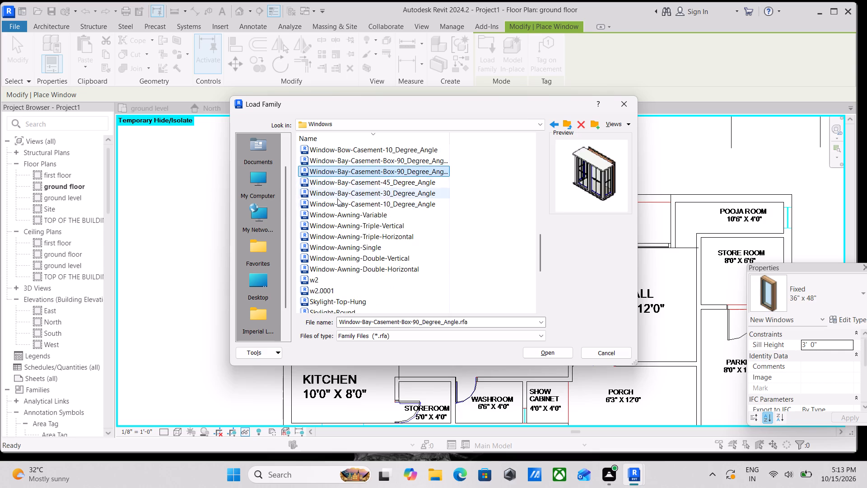
Preview the awning window families, including the variable, triple and double variants.
{"action": "left_click", "coordinate": [335, 209]}
{"action": "left_click", "coordinate": [336, 218]}
{"action": "scroll", "coordinate": [340, 229], "scroll_direction": "down", "scroll_amount": 1}
{"action": "left_click", "coordinate": [344, 218]}
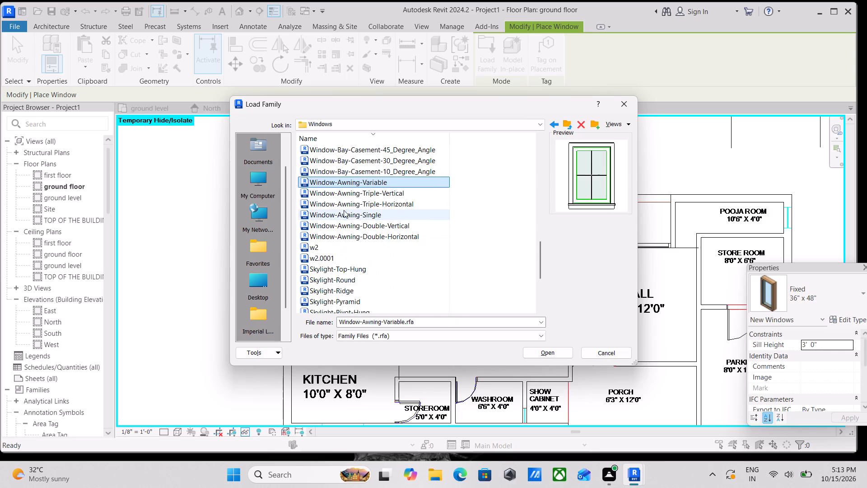
{"action": "left_click", "coordinate": [344, 202]}
{"action": "left_click", "coordinate": [343, 191]}
{"action": "left_click", "coordinate": [338, 189]}
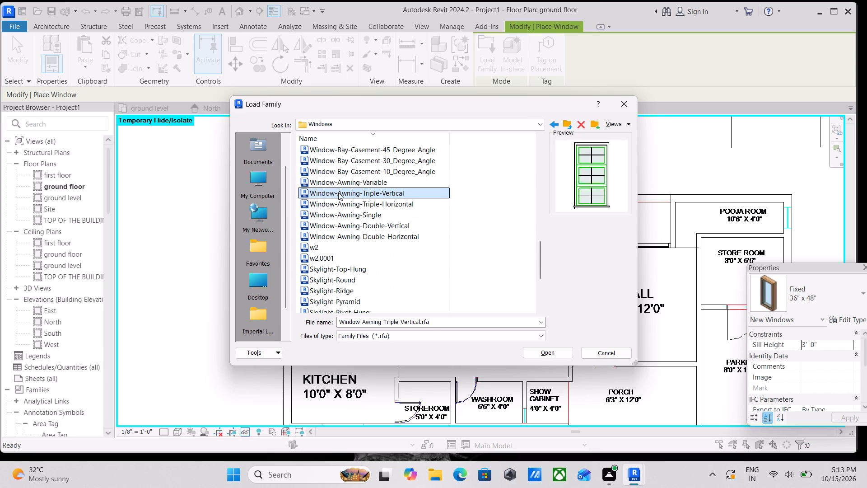
{"action": "left_click", "coordinate": [339, 234]}
{"action": "left_click", "coordinate": [339, 228]}
{"action": "left_click", "coordinate": [315, 243]}
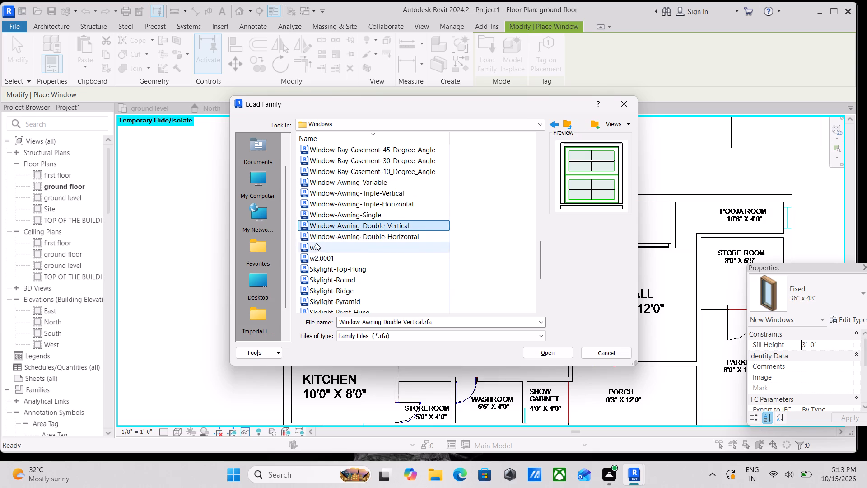
Preview the remaining families in the Windows folder, including w2.0001 and Curtain Wall-Awning, and recheck Window-Awning-Triple-Horizontal.
{"action": "scroll", "coordinate": [319, 241], "scroll_direction": "down", "scroll_amount": 2}
{"action": "left_click", "coordinate": [313, 202]}
{"action": "left_click", "coordinate": [312, 194]}
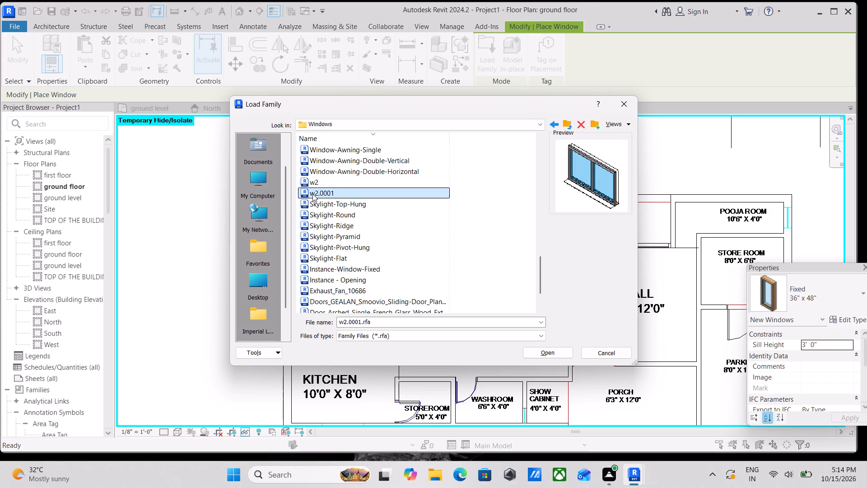
{"action": "scroll", "coordinate": [312, 196], "scroll_direction": "down", "scroll_amount": 2}
{"action": "scroll", "coordinate": [329, 257], "scroll_direction": "down", "scroll_amount": 1}
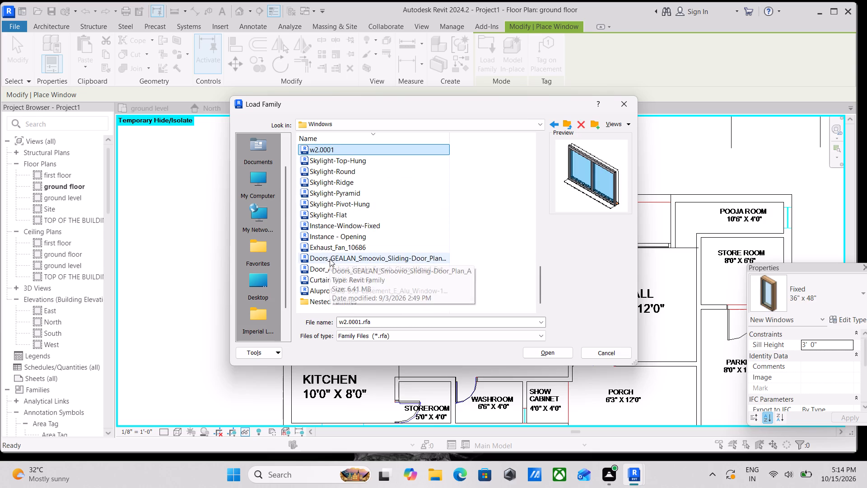
{"action": "scroll", "coordinate": [330, 259], "scroll_direction": "down", "scroll_amount": 1}
{"action": "left_click", "coordinate": [329, 282]}
{"action": "left_click", "coordinate": [327, 198]}
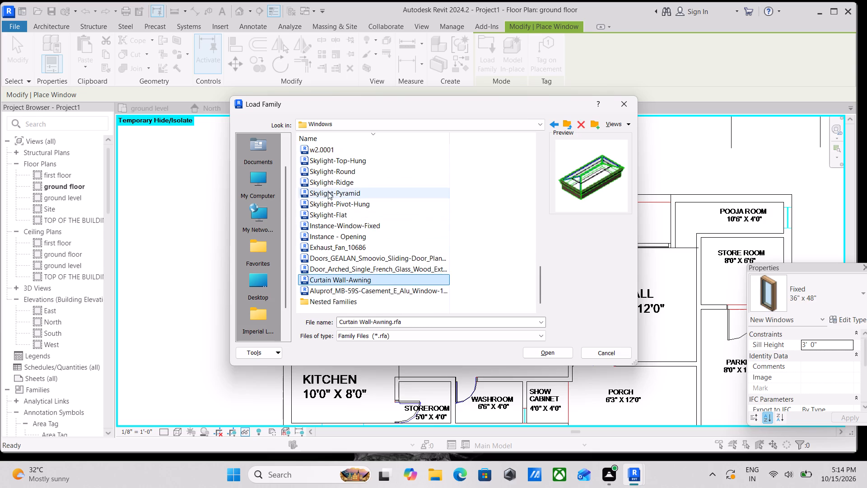
{"action": "scroll", "coordinate": [323, 183], "scroll_direction": "up", "scroll_amount": 3}
{"action": "left_click", "coordinate": [323, 184]}
{"action": "left_click", "coordinate": [325, 198]}
{"action": "left_click", "coordinate": [326, 187]}
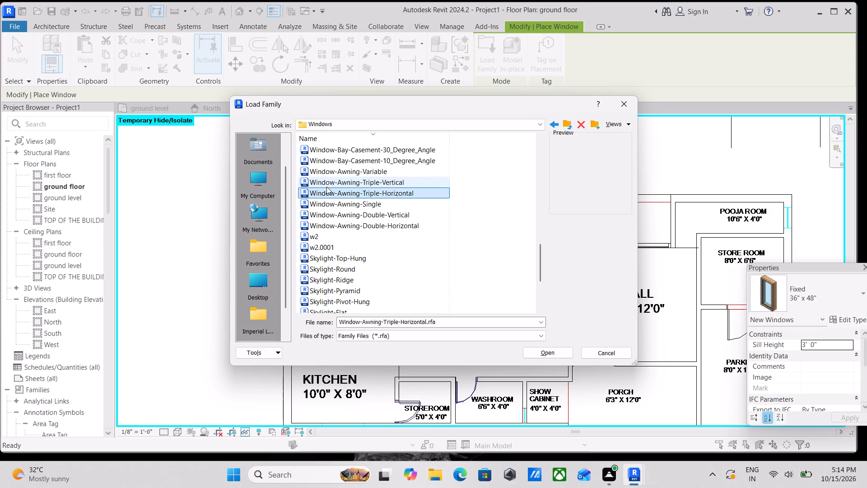
Compare the bay casement families again and load Window-Bay-Casement-Box-90_Degree_Angle-Center_Fixed into the project.
{"action": "scroll", "coordinate": [326, 187], "scroll_direction": "up", "scroll_amount": 2}
{"action": "left_click", "coordinate": [327, 196]}
{"action": "left_click", "coordinate": [328, 204]}
{"action": "left_click", "coordinate": [331, 220]}
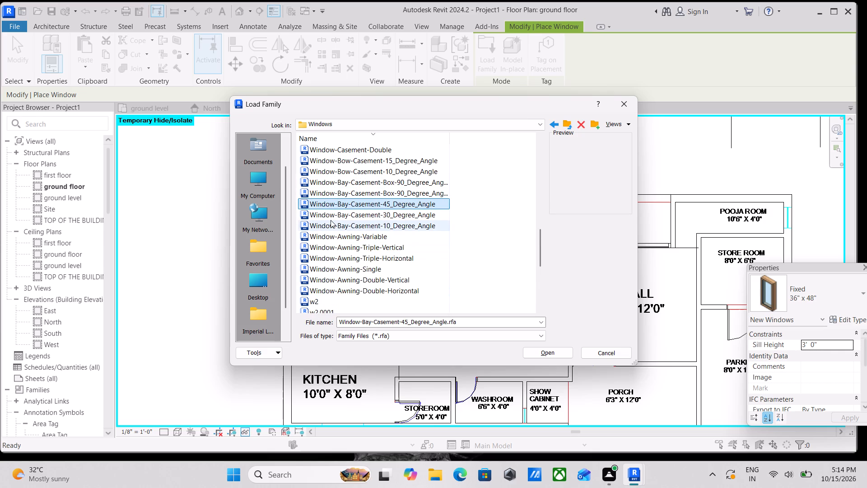
{"action": "left_click", "coordinate": [334, 204]}
{"action": "left_click", "coordinate": [342, 186]}
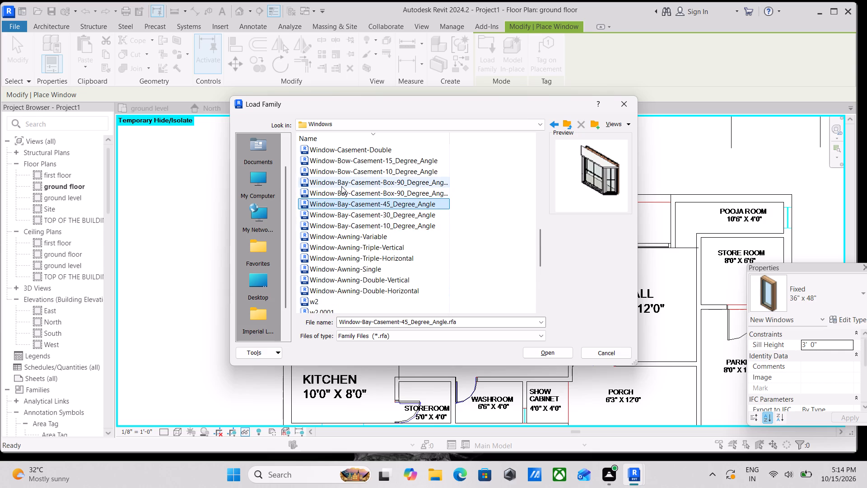
{"action": "left_click", "coordinate": [340, 193]}
{"action": "left_click", "coordinate": [345, 182]}
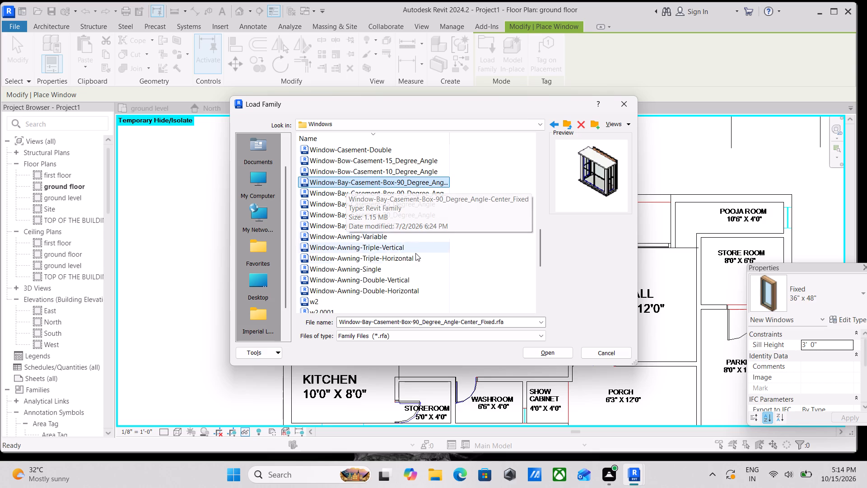
{"action": "left_click", "coordinate": [547, 351]}
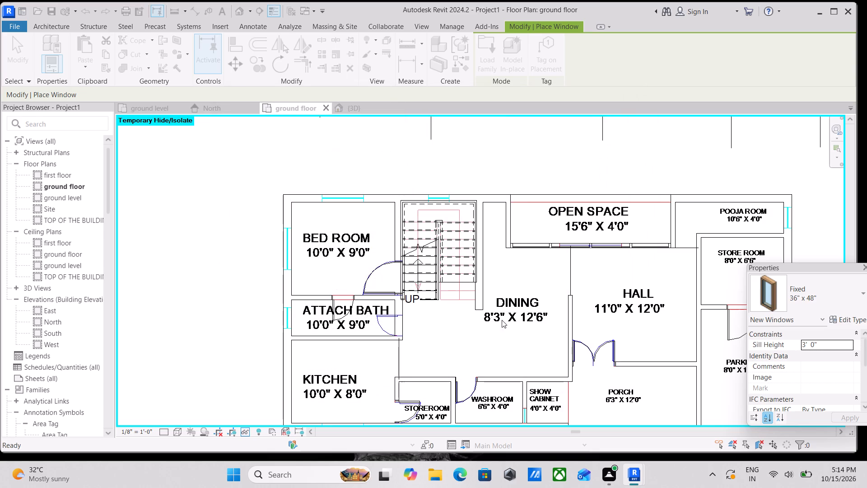
Place a 60" x 60" x 24" box bay window in the hall wall facing the porch, about 3' 6" from the parking-side wall.
{"action": "scroll", "coordinate": [300, 259], "scroll_direction": "down", "scroll_amount": 5}
{"action": "middle_click_drag", "start_coordinate": [451, 286], "coordinate": [294, 277]}
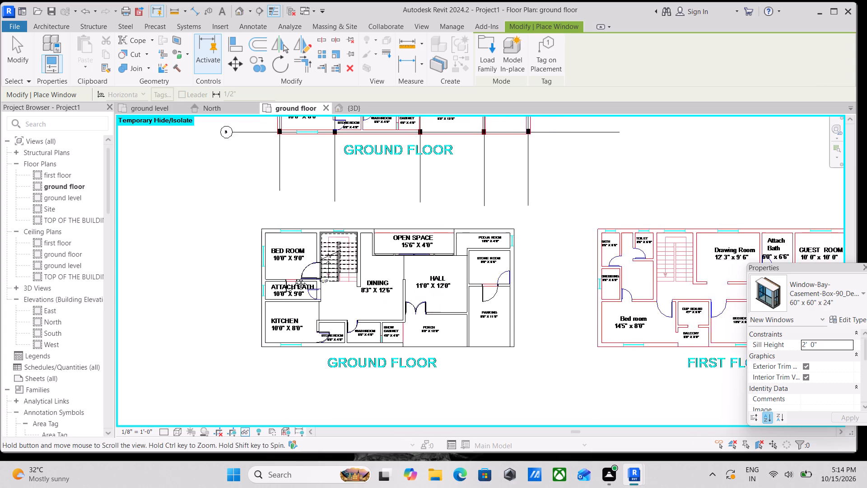
{"action": "middle_click_drag", "start_coordinate": [294, 277], "coordinate": [168, 271]}
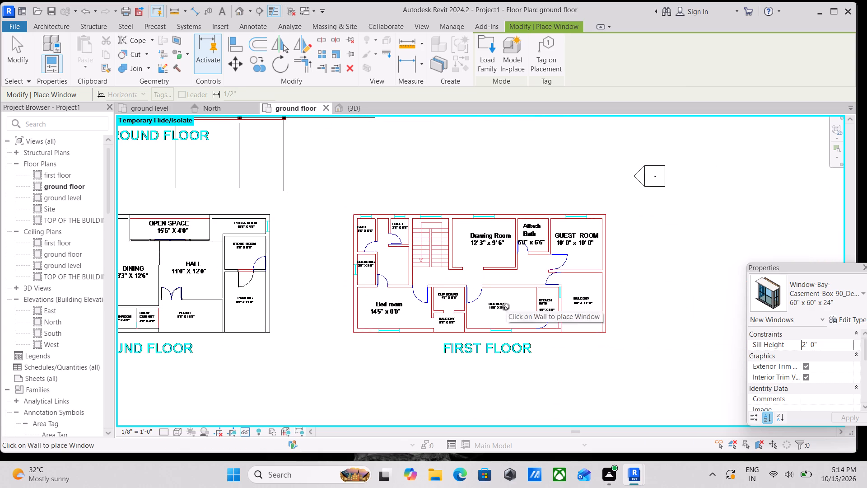
{"action": "scroll", "coordinate": [502, 286], "scroll_direction": "up", "scroll_amount": 3}
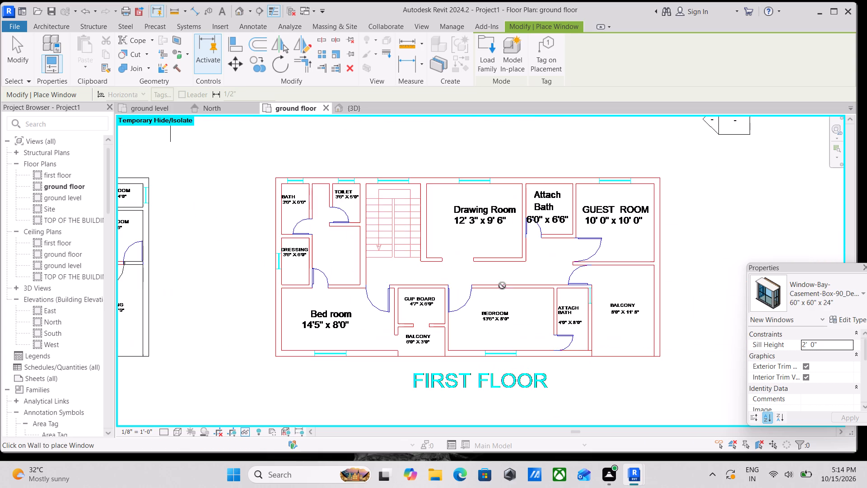
{"action": "scroll", "coordinate": [246, 296], "scroll_direction": "down", "scroll_amount": 3}
{"action": "middle_click_drag", "start_coordinate": [151, 304], "coordinate": [347, 309]}
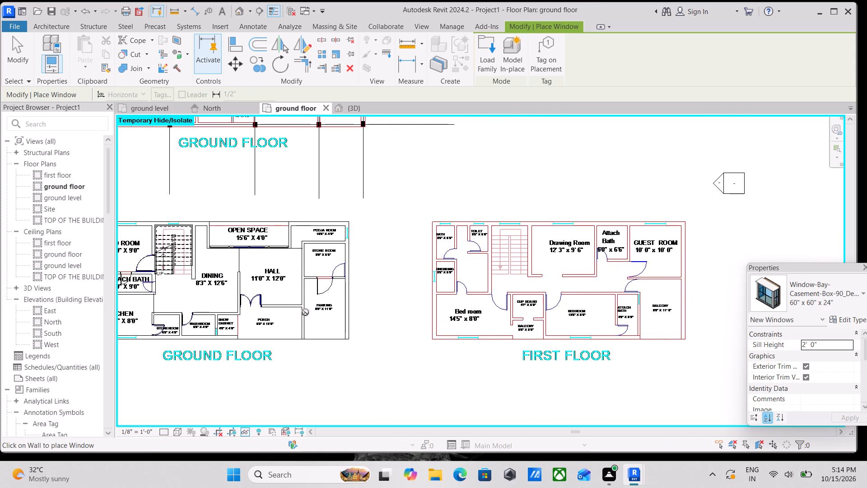
{"action": "scroll", "coordinate": [283, 311], "scroll_direction": "up", "scroll_amount": 3}
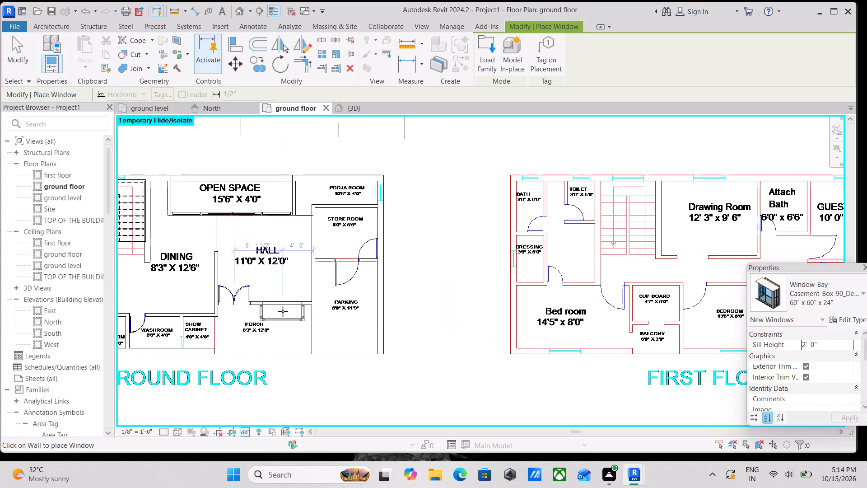
{"action": "left_click", "coordinate": [286, 307]}
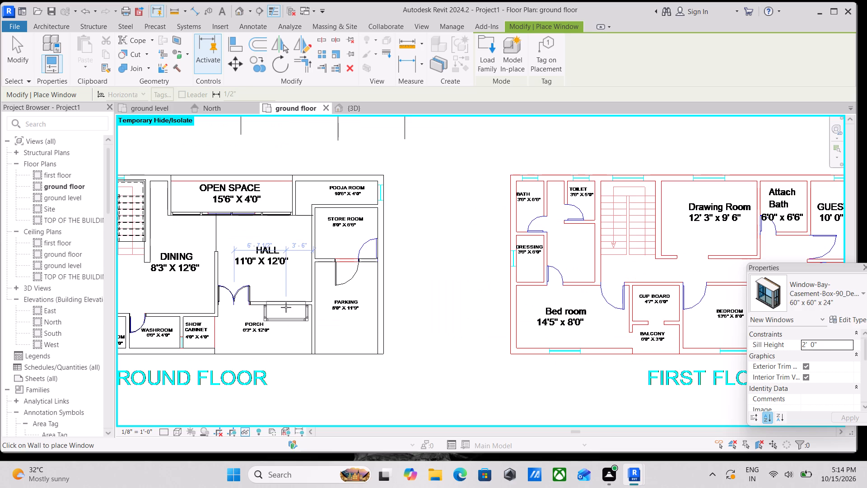
Examine the box bay window on the porch wall in the 3D view, from the front and from a corner.
{"action": "middle_click_drag", "start_coordinate": [279, 319], "coordinate": [340, 313]}
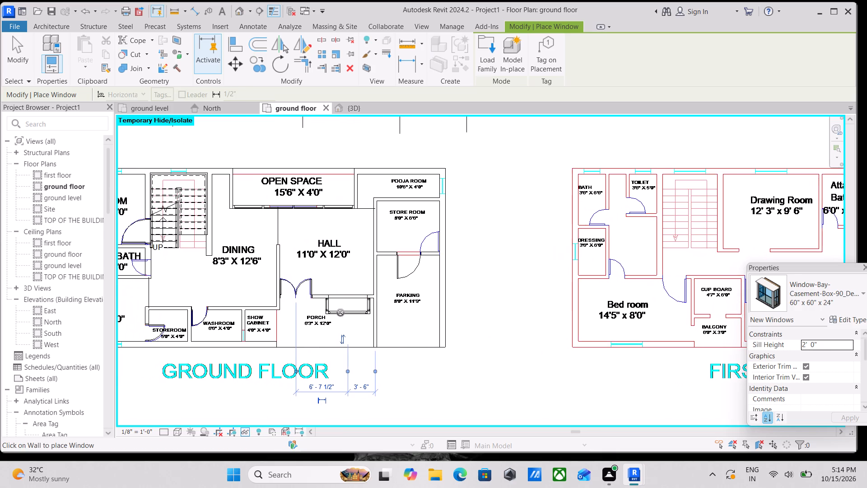
{"action": "middle_click_drag", "start_coordinate": [291, 277], "coordinate": [344, 310]}
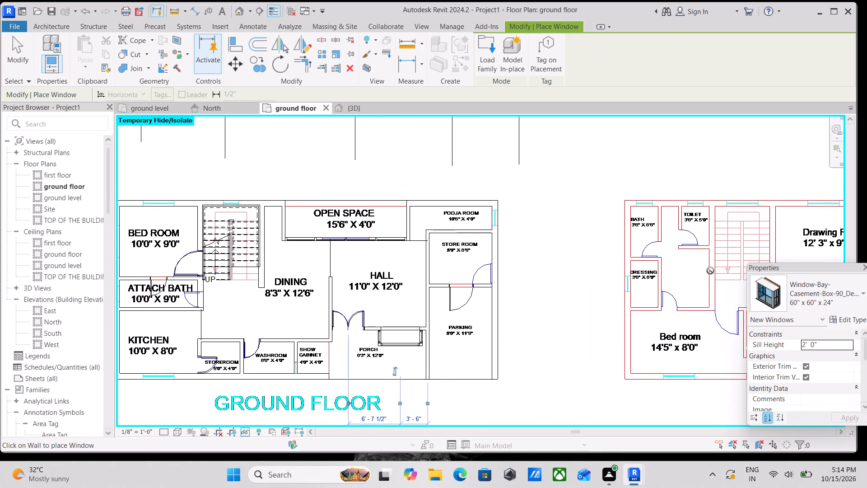
{"action": "left_click", "coordinate": [350, 109]}
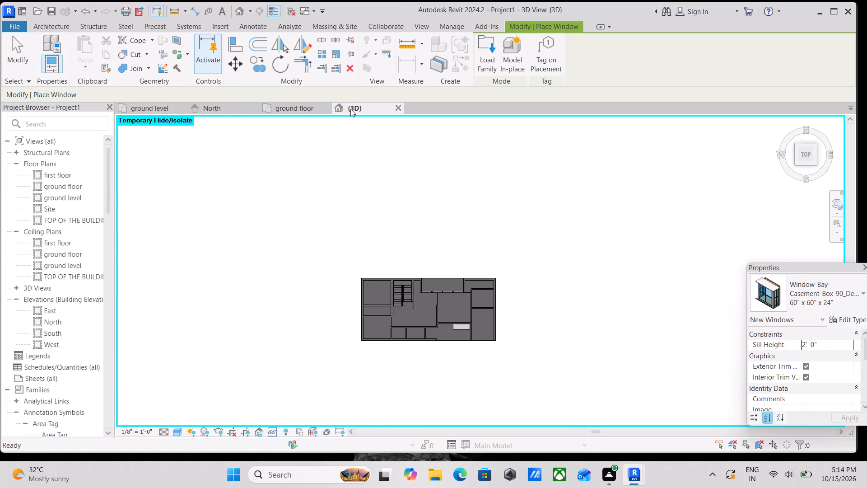
{"action": "scroll", "coordinate": [408, 326], "scroll_direction": "up", "scroll_amount": 1, "text": "shift"}
{"action": "middle_click_drag", "start_coordinate": [408, 326], "coordinate": [433, 143], "text": "shift"}
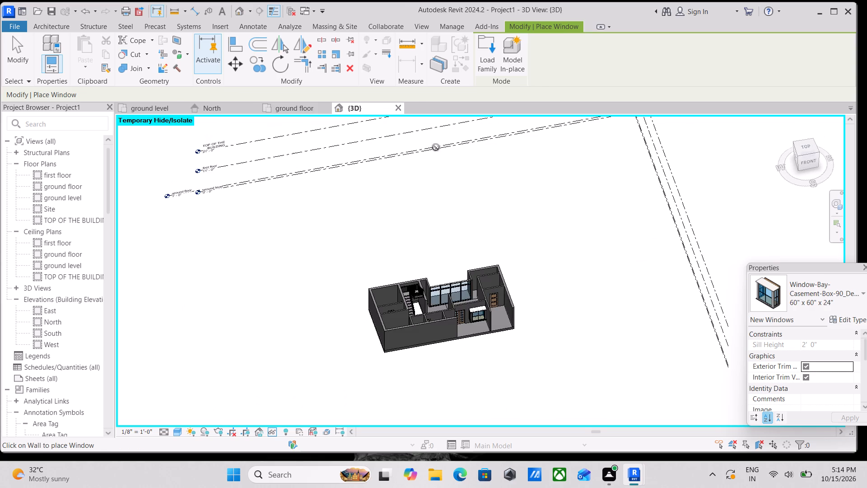
{"action": "middle_click_drag", "start_coordinate": [457, 312], "coordinate": [426, 191], "text": "shift"}
{"action": "scroll", "coordinate": [461, 304], "scroll_direction": "up", "scroll_amount": 6}
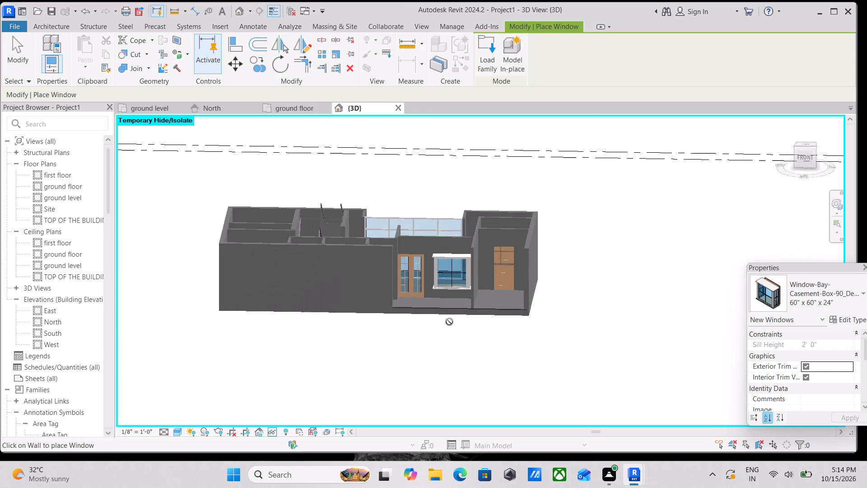
{"action": "scroll", "coordinate": [449, 322], "scroll_direction": "up", "scroll_amount": 1}
{"action": "scroll", "coordinate": [407, 326], "scroll_direction": "up", "scroll_amount": 1}
{"action": "scroll", "coordinate": [407, 326], "scroll_direction": "down", "scroll_amount": 3}
{"action": "scroll", "coordinate": [364, 309], "scroll_direction": "down", "scroll_amount": 1, "text": "shift"}
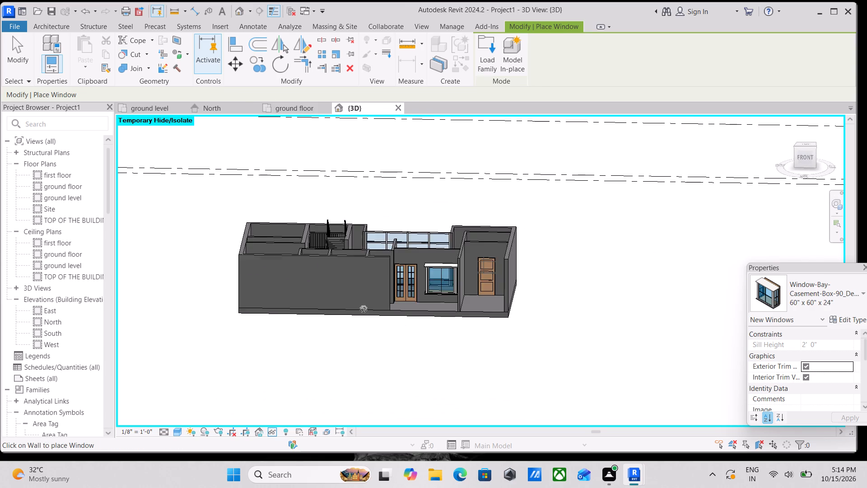
{"action": "middle_click_drag", "start_coordinate": [364, 309], "coordinate": [436, 390], "text": "shift"}
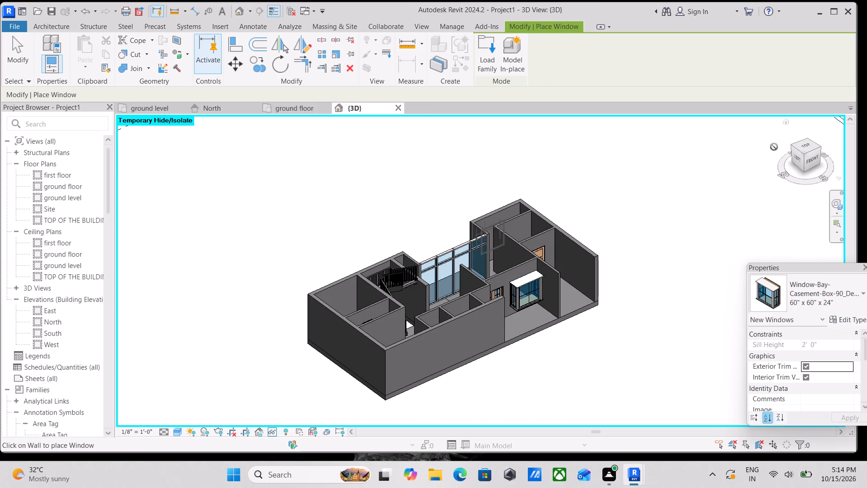
In the ground floor plan, place the box bay window in the bedroom's west outer wall, centred at 4' 9 1/2" over the CAD window mark.
{"action": "left_click", "coordinate": [289, 108]}
{"action": "middle_click_drag", "start_coordinate": [219, 232], "coordinate": [369, 214]}
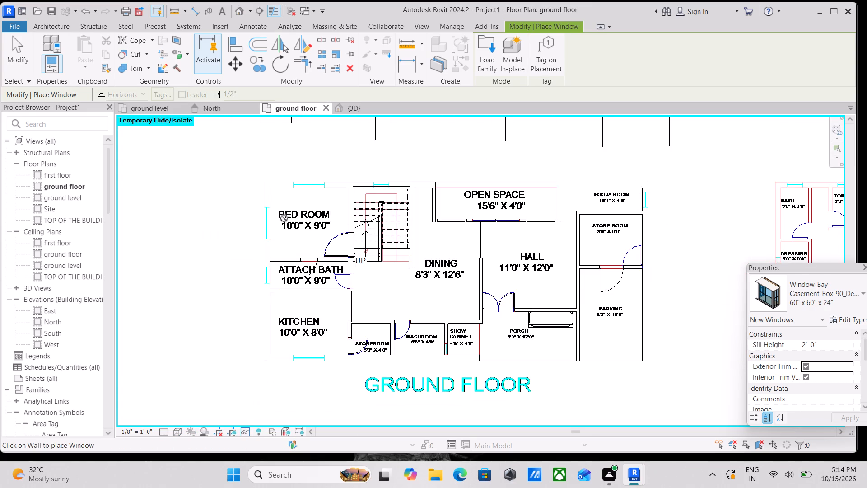
{"action": "scroll", "coordinate": [261, 218], "scroll_direction": "up", "scroll_amount": 3}
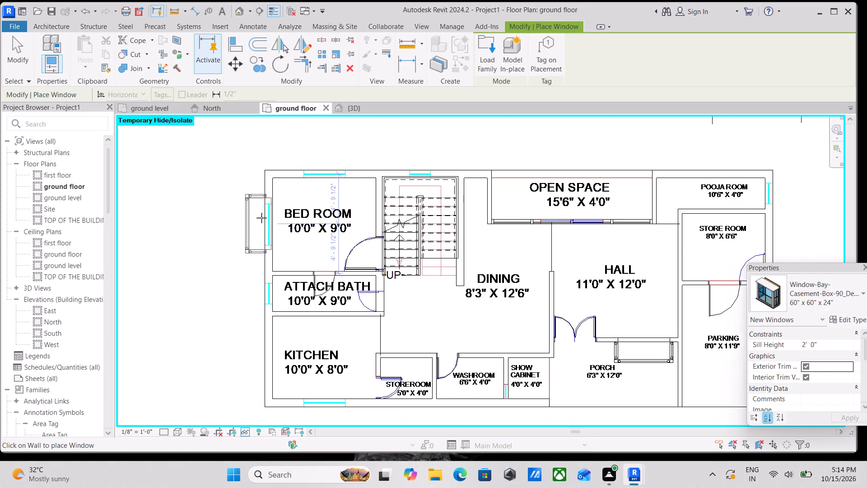
{"action": "middle_click_drag", "start_coordinate": [270, 193], "coordinate": [269, 224]}
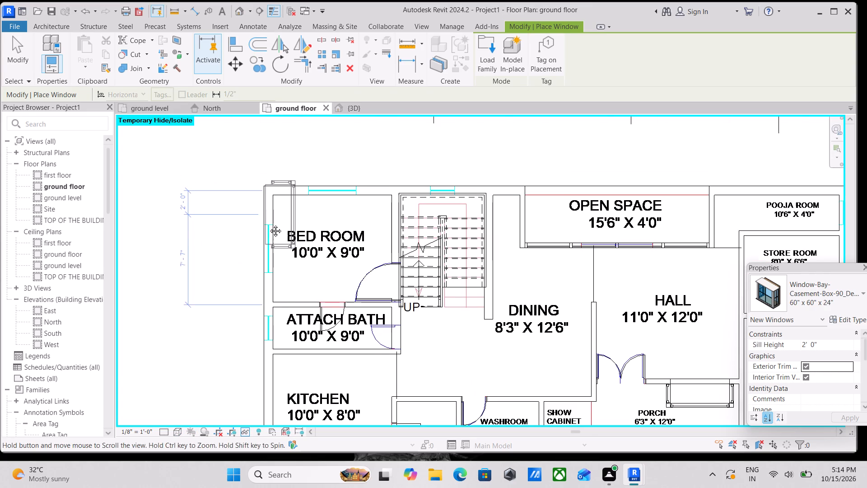
{"action": "middle_click_drag", "start_coordinate": [269, 224], "coordinate": [269, 225]}
{"action": "left_click", "coordinate": [264, 252]}
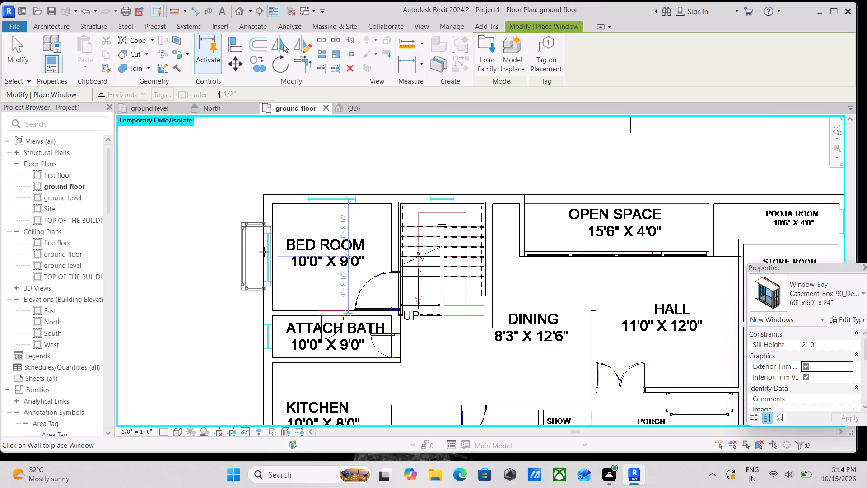
Examine the bedroom and porch bay windows from several sides in the 3D view, ending window placement.
{"action": "scroll", "coordinate": [266, 252], "scroll_direction": "down", "scroll_amount": 1}
{"action": "middle_click_drag", "start_coordinate": [266, 252], "coordinate": [271, 140]}
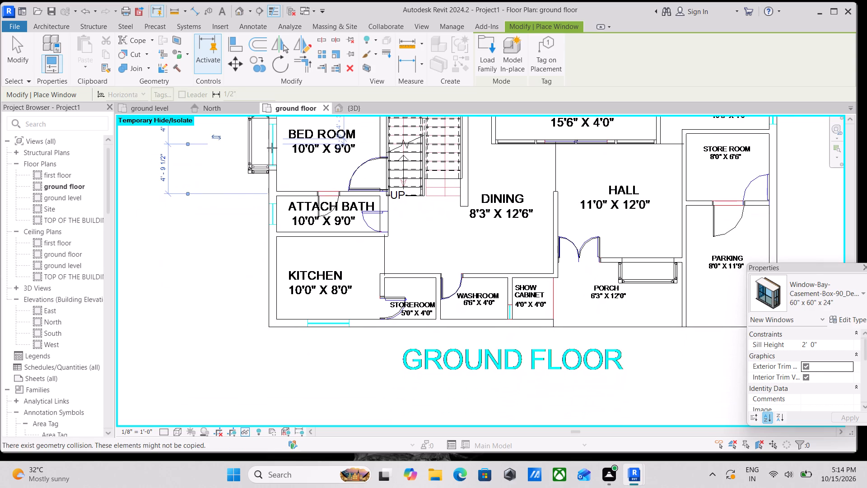
{"action": "middle_click_drag", "start_coordinate": [271, 167], "coordinate": [247, 297]}
{"action": "scroll", "coordinate": [271, 176], "scroll_direction": "down", "scroll_amount": 1}
{"action": "middle_click_drag", "start_coordinate": [254, 246], "coordinate": [90, 243]}
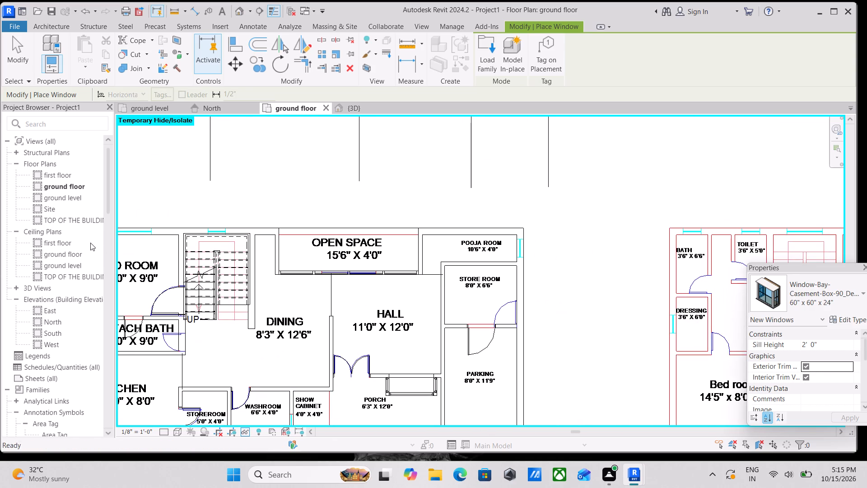
{"action": "left_click", "coordinate": [344, 109]}
{"action": "scroll", "coordinate": [317, 315], "scroll_direction": "up", "scroll_amount": 3}
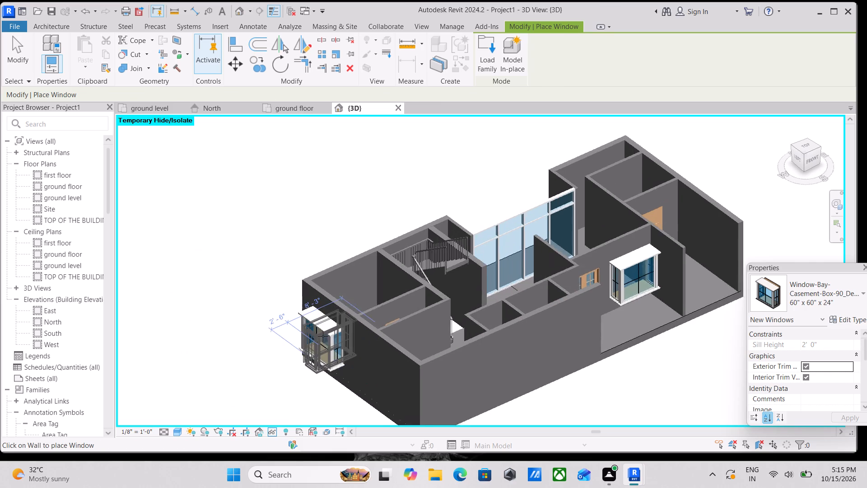
{"action": "scroll", "coordinate": [323, 336], "scroll_direction": "up", "scroll_amount": 1}
{"action": "key", "text": "Escape"}
{"action": "scroll", "coordinate": [326, 335], "scroll_direction": "down", "scroll_amount": 2}
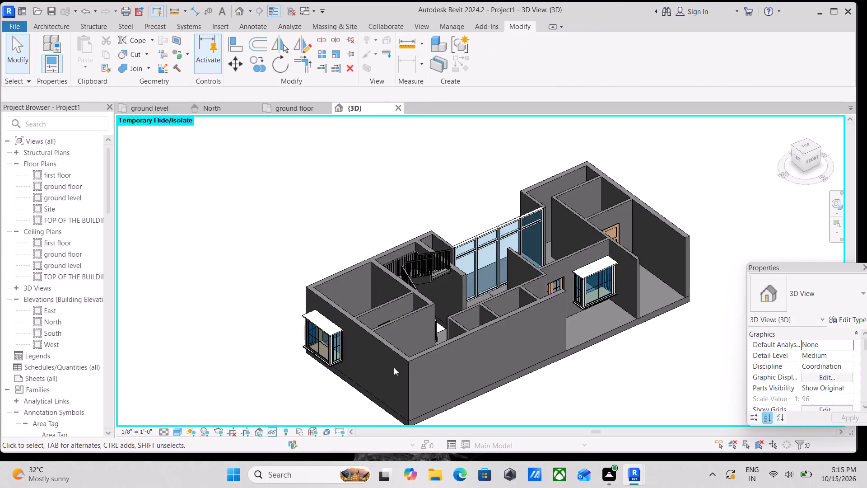
{"action": "scroll", "coordinate": [394, 367], "scroll_direction": "up", "scroll_amount": 4}
{"action": "scroll", "coordinate": [361, 365], "scroll_direction": "down", "scroll_amount": 2}
{"action": "middle_click_drag", "start_coordinate": [361, 365], "coordinate": [339, 314]}
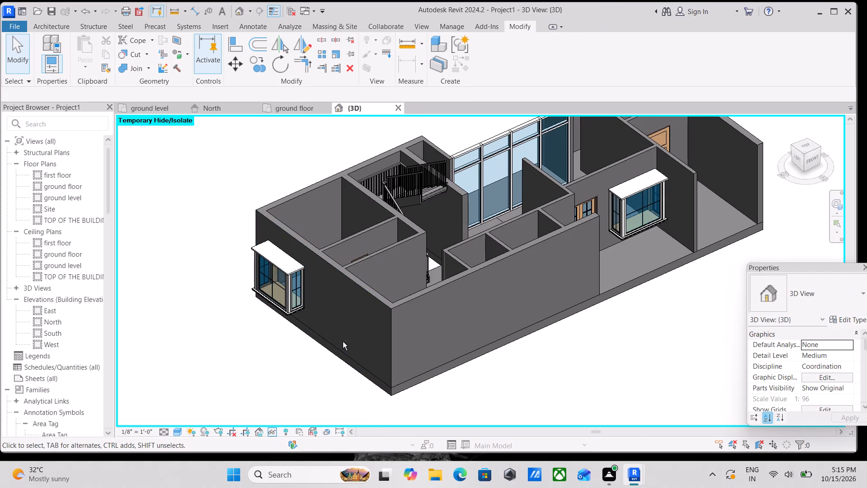
{"action": "middle_click_drag", "start_coordinate": [343, 342], "coordinate": [442, 253], "text": "shift"}
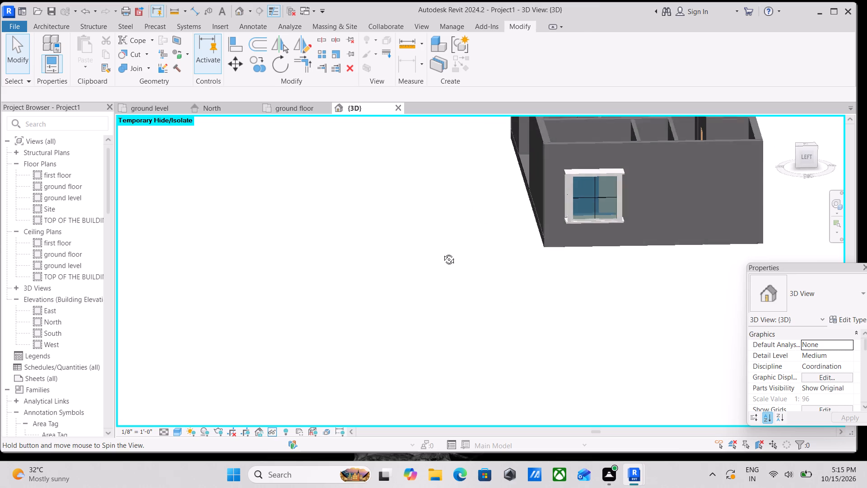
{"action": "middle_click_drag", "start_coordinate": [442, 253], "coordinate": [258, 389], "text": "shift"}
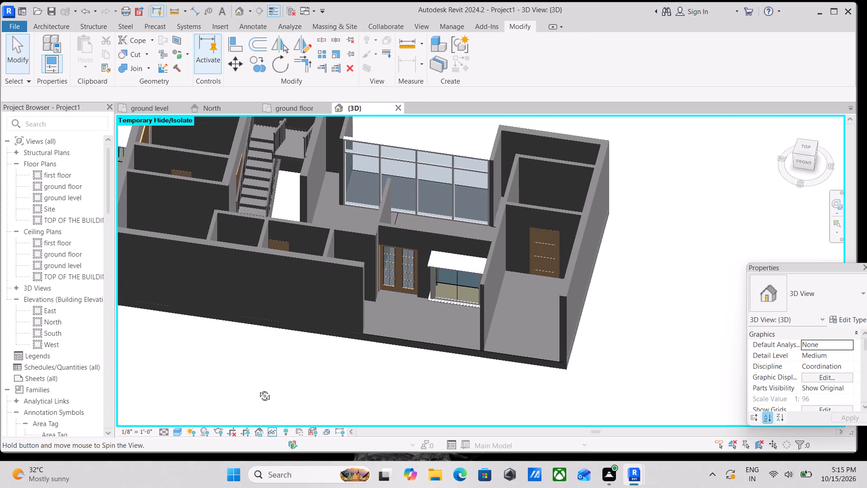
{"action": "middle_click_drag", "start_coordinate": [258, 389], "coordinate": [333, 286], "text": "shift"}
{"action": "scroll", "coordinate": [368, 281], "scroll_direction": "down", "scroll_amount": 3}
{"action": "middle_click_drag", "start_coordinate": [367, 285], "coordinate": [331, 355], "text": "shift"}
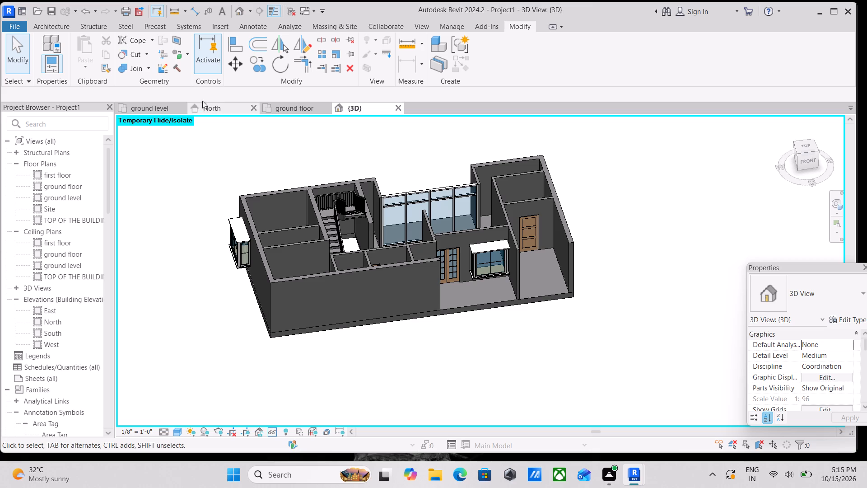
Look over the ground floor plan for the window marks that still need windows, especially along the kitchen side.
{"action": "left_click", "coordinate": [271, 103]}
{"action": "scroll", "coordinate": [257, 313], "scroll_direction": "down", "scroll_amount": 3}
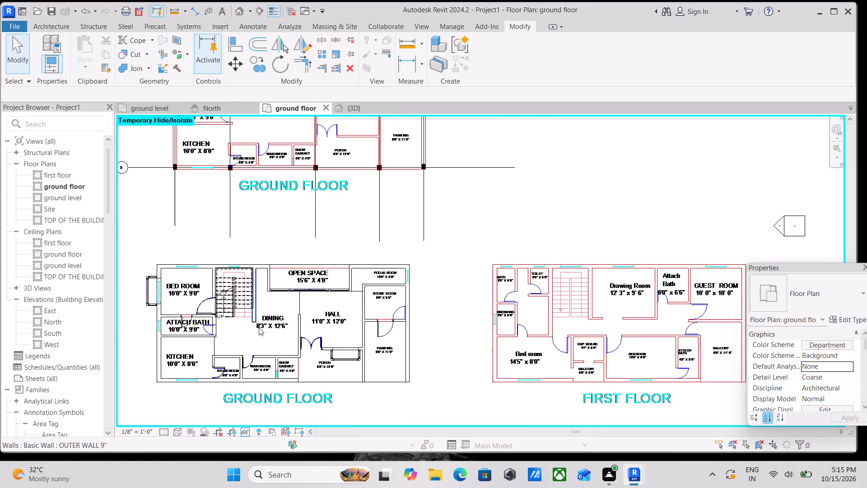
{"action": "scroll", "coordinate": [259, 328], "scroll_direction": "down", "scroll_amount": 2}
{"action": "middle_click_drag", "start_coordinate": [258, 331], "coordinate": [302, 262]}
{"action": "scroll", "coordinate": [239, 353], "scroll_direction": "up", "scroll_amount": 3}
{"action": "scroll", "coordinate": [239, 302], "scroll_direction": "up", "scroll_amount": 4}
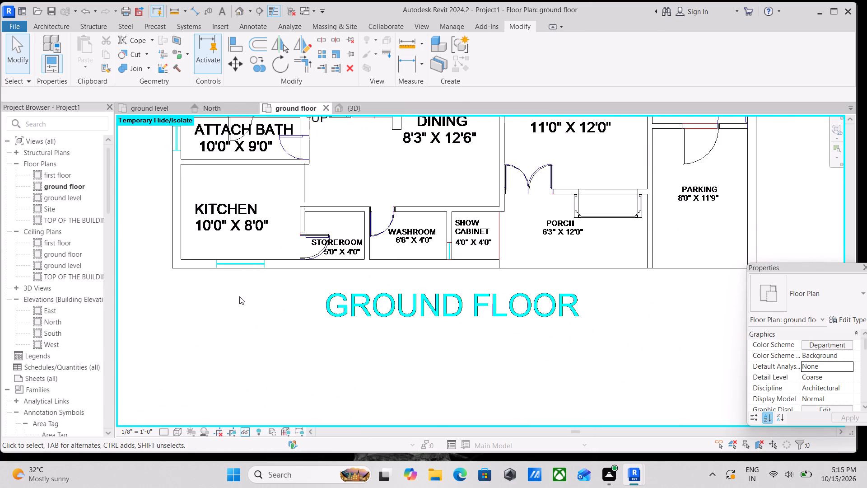
{"action": "scroll", "coordinate": [240, 296], "scroll_direction": "down", "scroll_amount": 1}
{"action": "middle_click_drag", "start_coordinate": [240, 296], "coordinate": [238, 342]}
{"action": "scroll", "coordinate": [238, 342], "scroll_direction": "down", "scroll_amount": 1}
{"action": "middle_click_drag", "start_coordinate": [239, 345], "coordinate": [241, 353]}
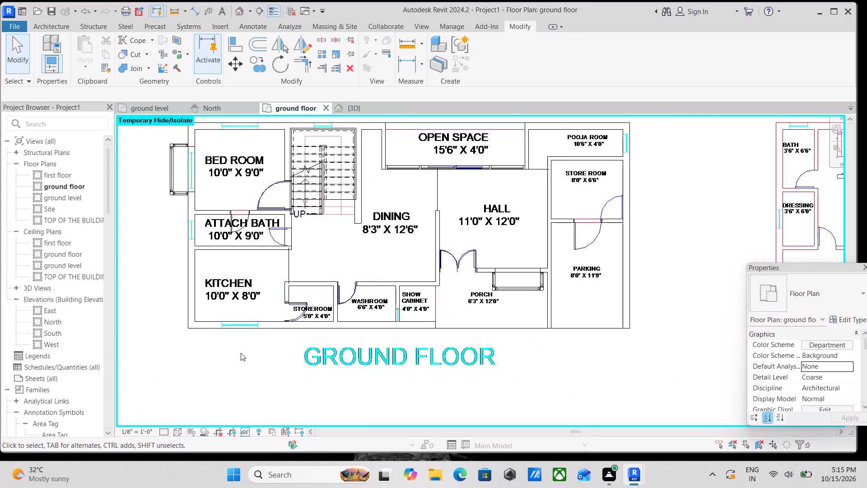
Start window placement and preview the single-hung, fixed and casement window families available in the Windows library folder.
{"action": "key", "text": "w"}
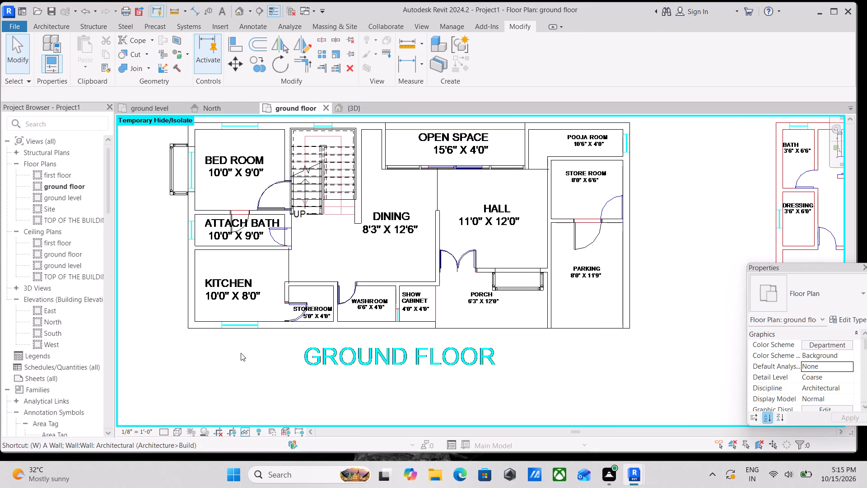
{"action": "key", "text": "n"}
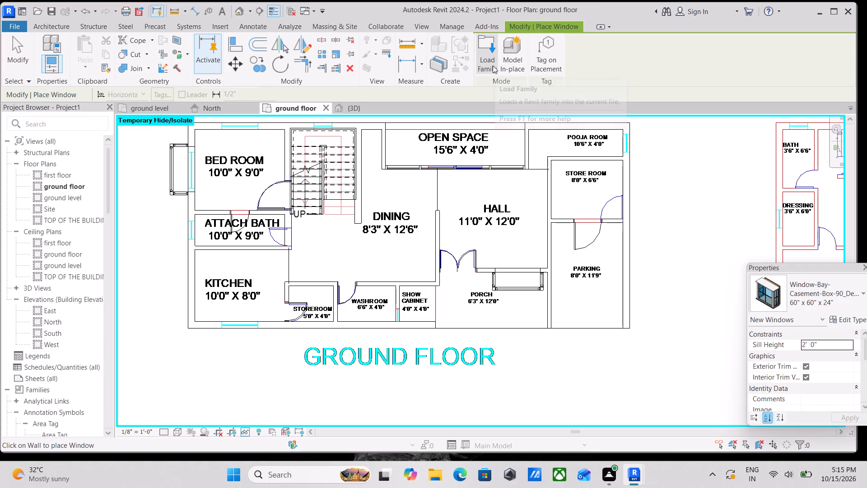
{"action": "left_click", "coordinate": [489, 62]}
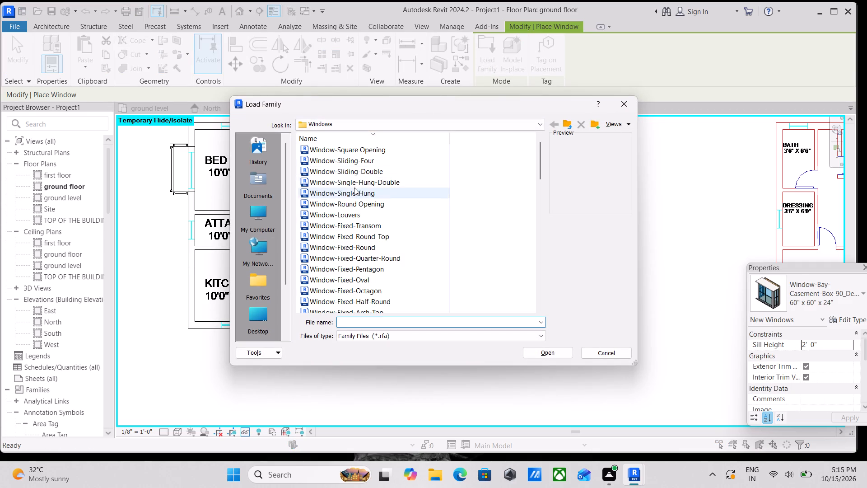
{"action": "left_click", "coordinate": [355, 187]}
{"action": "scroll", "coordinate": [348, 229], "scroll_direction": "down", "scroll_amount": 1}
{"action": "left_click", "coordinate": [347, 236]}
{"action": "scroll", "coordinate": [348, 248], "scroll_direction": "down", "scroll_amount": 3}
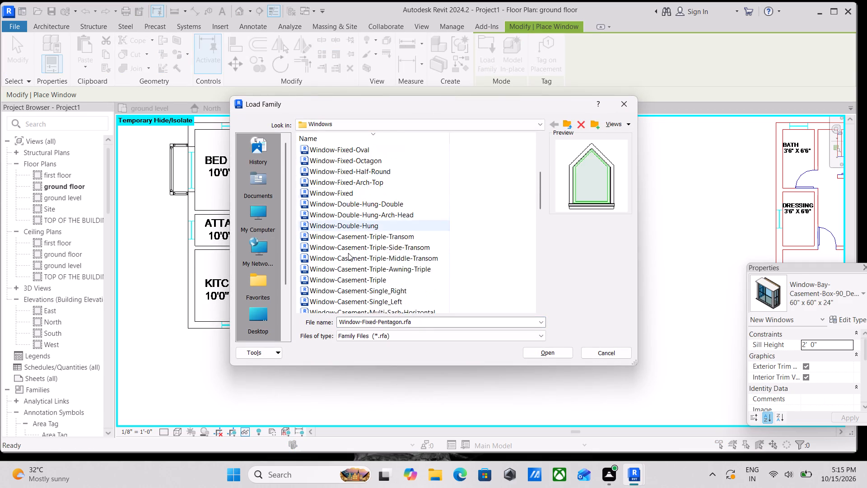
{"action": "scroll", "coordinate": [348, 253], "scroll_direction": "down", "scroll_amount": 1}
{"action": "left_click", "coordinate": [348, 259]}
{"action": "scroll", "coordinate": [350, 272], "scroll_direction": "down", "scroll_amount": 3}
{"action": "left_click", "coordinate": [350, 272]}
{"action": "left_click", "coordinate": [350, 259]}
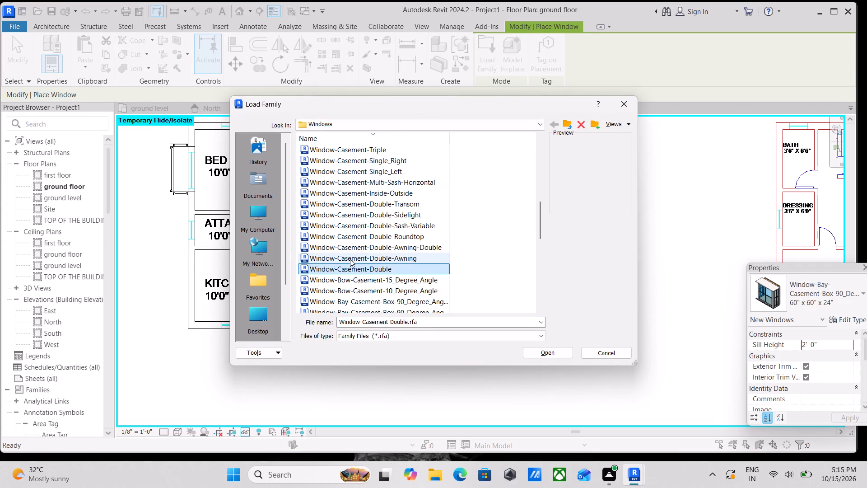
{"action": "scroll", "coordinate": [350, 259], "scroll_direction": "down", "scroll_amount": 3}
{"action": "left_click", "coordinate": [350, 262]}
{"action": "left_click", "coordinate": [350, 275]}
{"action": "scroll", "coordinate": [350, 275], "scroll_direction": "down", "scroll_amount": 2}
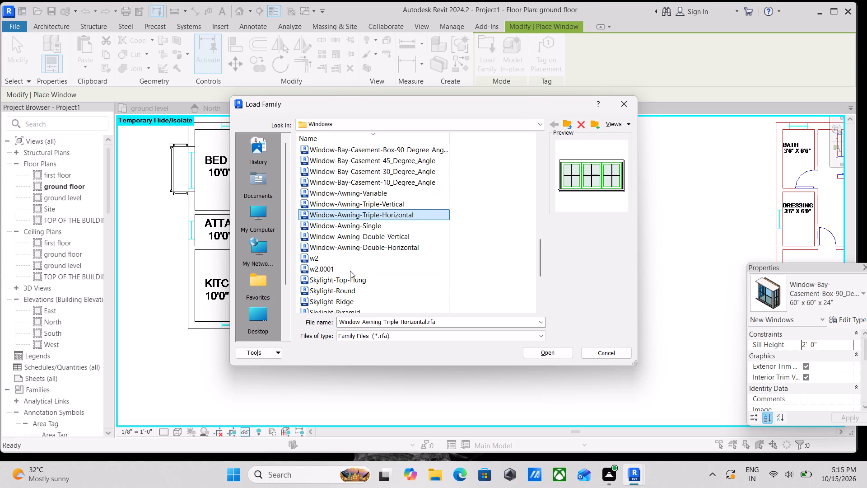
Preview the awning windows, skylights and remaining door and window families at the end of the Windows library folder.
{"action": "left_click", "coordinate": [355, 247]}
{"action": "left_click", "coordinate": [354, 234]}
{"action": "left_click", "coordinate": [347, 225]}
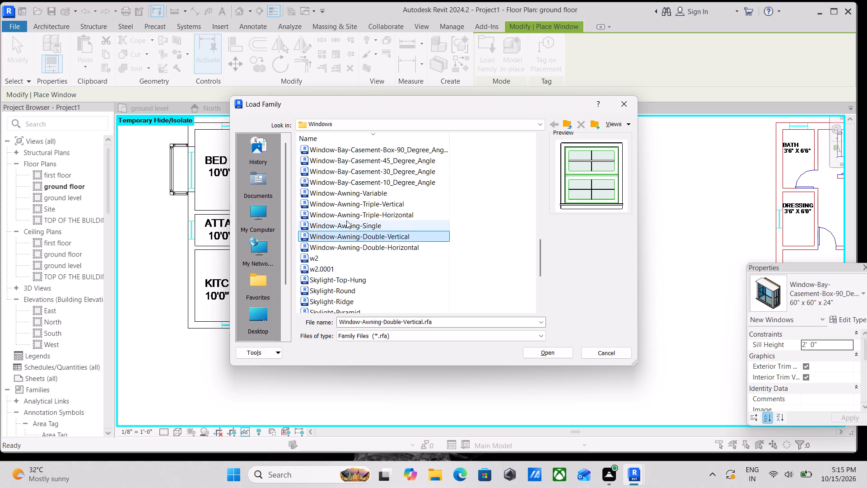
{"action": "left_click", "coordinate": [345, 216]}
{"action": "left_click", "coordinate": [321, 257]}
{"action": "scroll", "coordinate": [322, 266], "scroll_direction": "down", "scroll_amount": 2}
{"action": "left_click", "coordinate": [324, 255]}
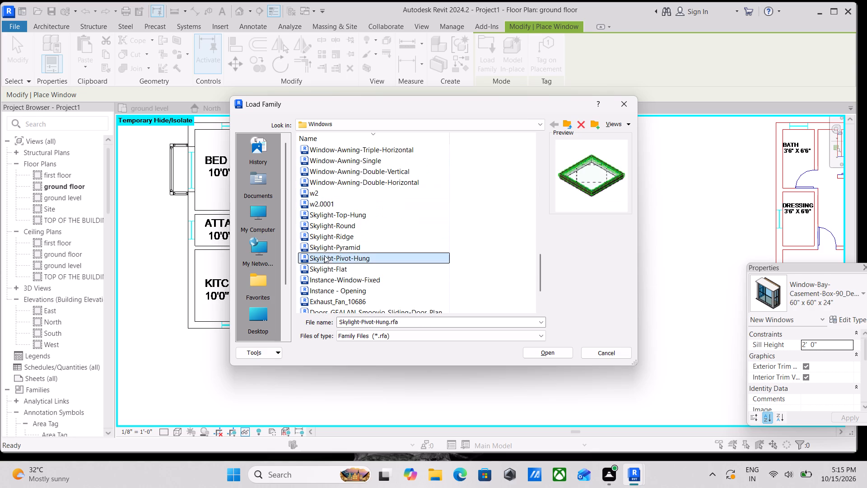
{"action": "left_click", "coordinate": [327, 239]}
{"action": "left_click", "coordinate": [327, 221]}
{"action": "scroll", "coordinate": [327, 230], "scroll_direction": "down", "scroll_amount": 2}
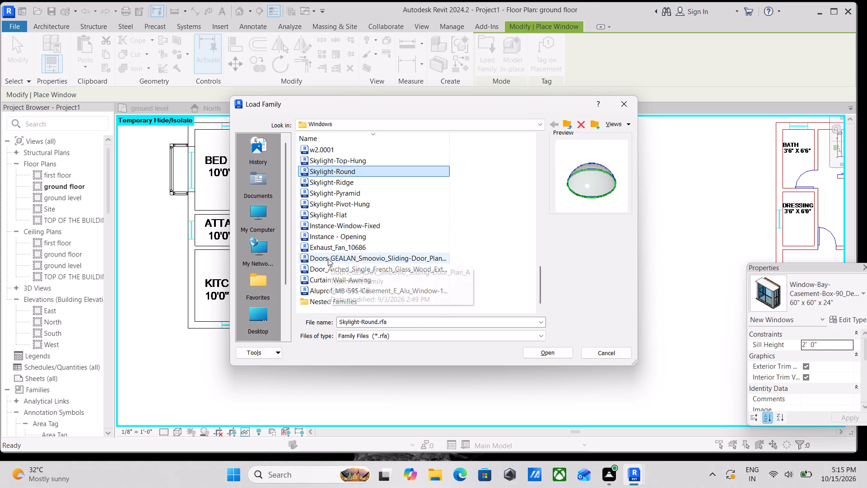
{"action": "left_click", "coordinate": [328, 258]}
{"action": "left_click", "coordinate": [328, 270]}
{"action": "left_click", "coordinate": [328, 278]}
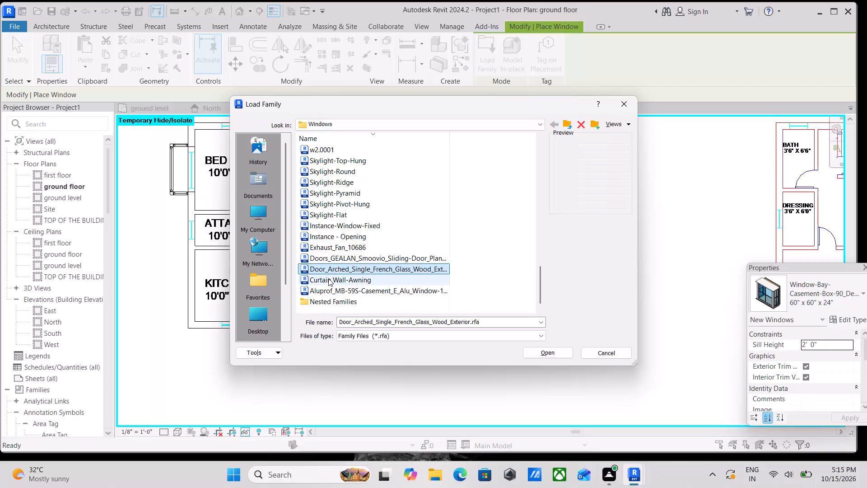
{"action": "left_click", "coordinate": [329, 254]}
{"action": "left_click", "coordinate": [329, 280]}
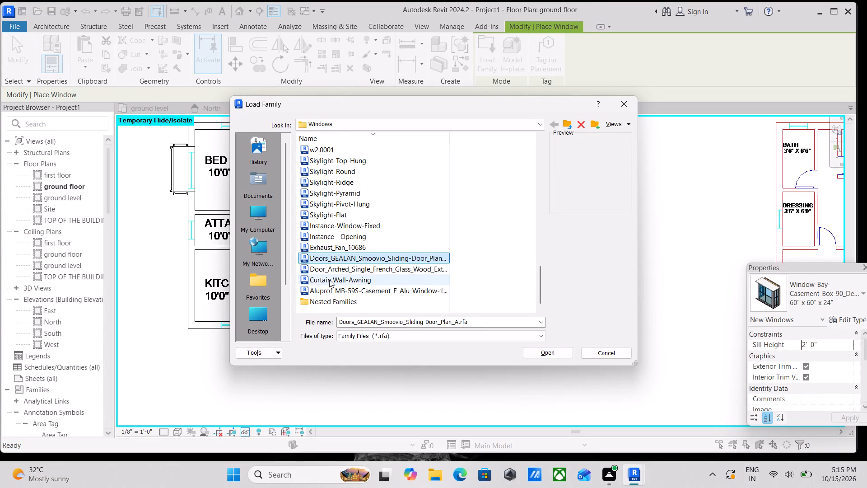
{"action": "scroll", "coordinate": [330, 282], "scroll_direction": "down", "scroll_amount": 1}
{"action": "left_click", "coordinate": [330, 289]}
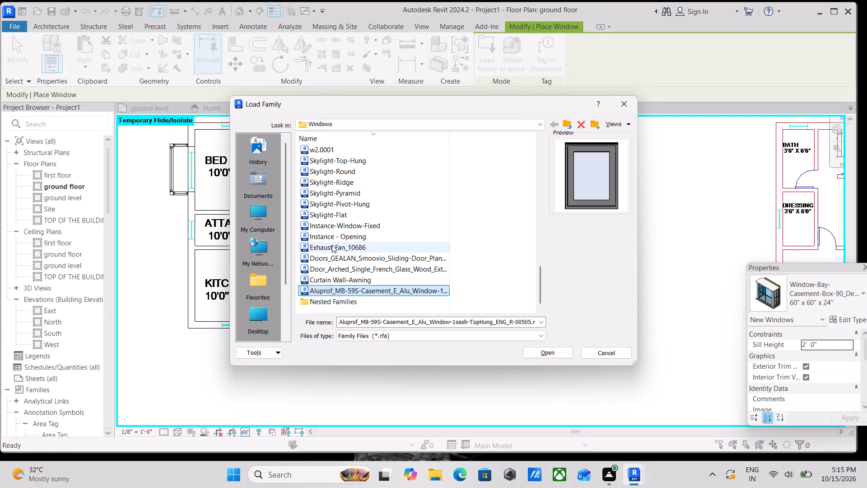
Go back through the Windows library folder, comparing the instance, w2.0001, awning, bay and bow casement families.
{"action": "left_click", "coordinate": [327, 228]}
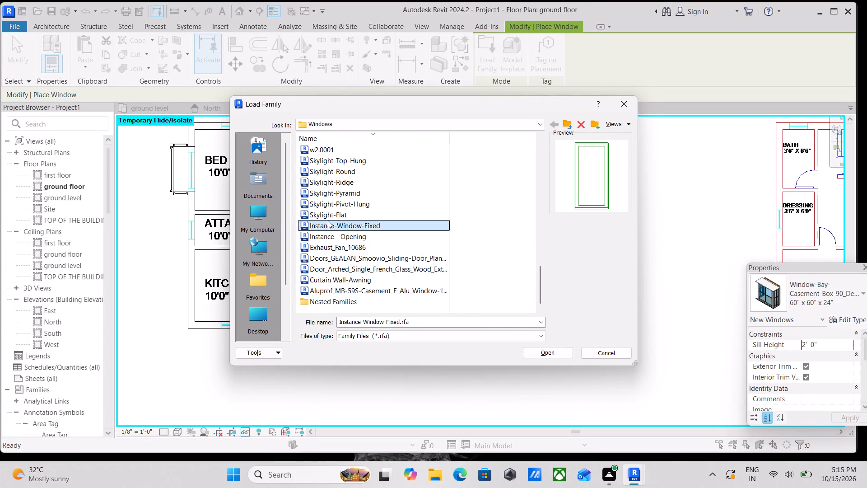
{"action": "left_click", "coordinate": [328, 220]}
{"action": "scroll", "coordinate": [328, 219], "scroll_direction": "up", "scroll_amount": 2}
{"action": "left_click", "coordinate": [328, 219]}
{"action": "left_click", "coordinate": [328, 225]}
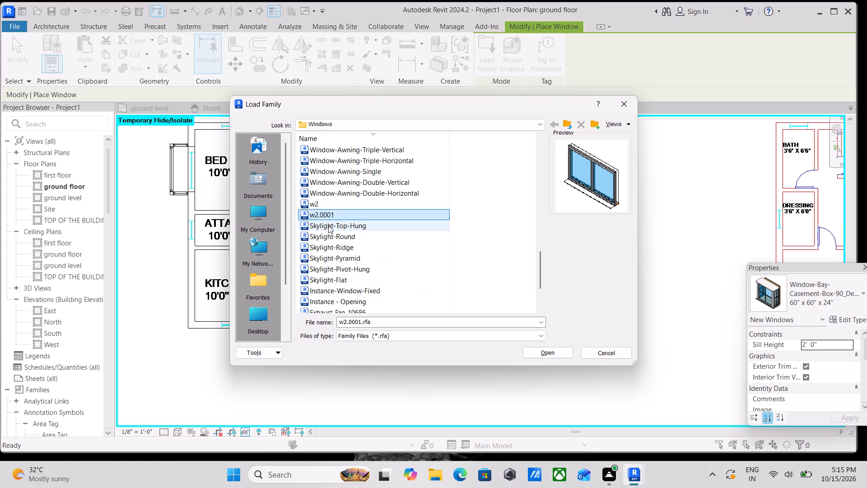
{"action": "scroll", "coordinate": [328, 225], "scroll_direction": "up", "scroll_amount": 3}
{"action": "left_click", "coordinate": [327, 221]}
{"action": "left_click", "coordinate": [330, 235]}
{"action": "left_click", "coordinate": [332, 248]}
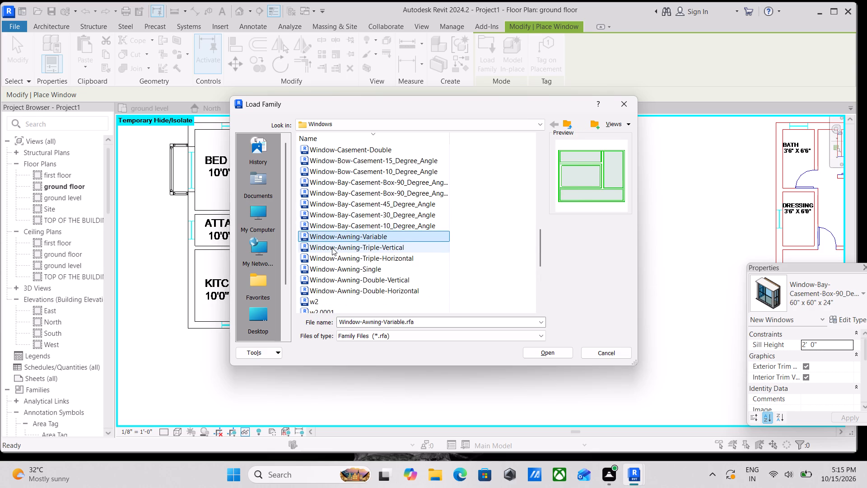
{"action": "left_click", "coordinate": [336, 263]}
{"action": "left_click", "coordinate": [338, 272]}
{"action": "scroll", "coordinate": [337, 222], "scroll_direction": "up", "scroll_amount": 1}
{"action": "left_click", "coordinate": [337, 222]}
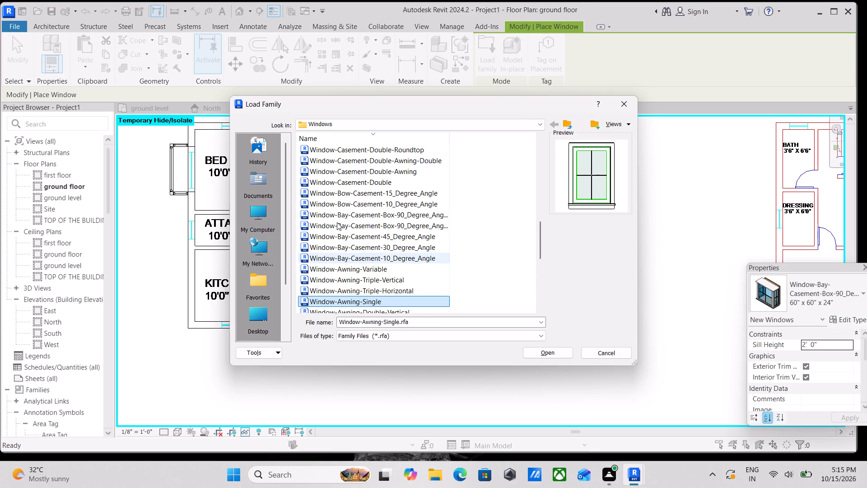
{"action": "left_click", "coordinate": [337, 239]}
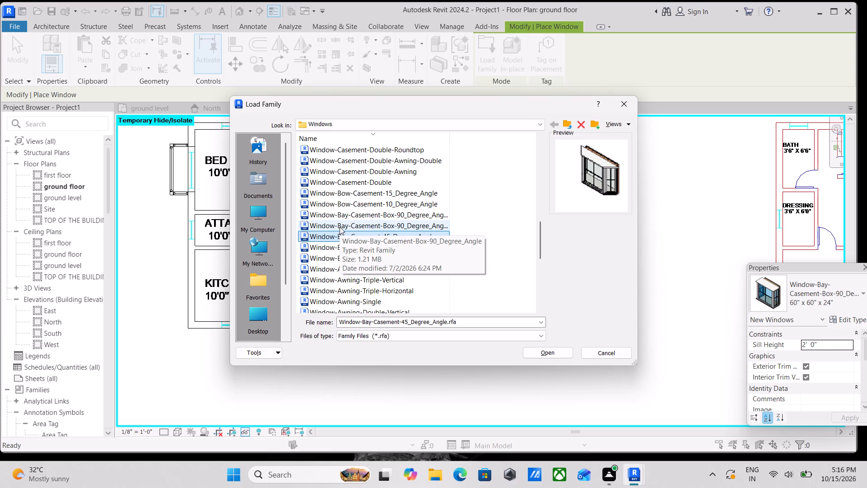
{"action": "left_click", "coordinate": [338, 215]}
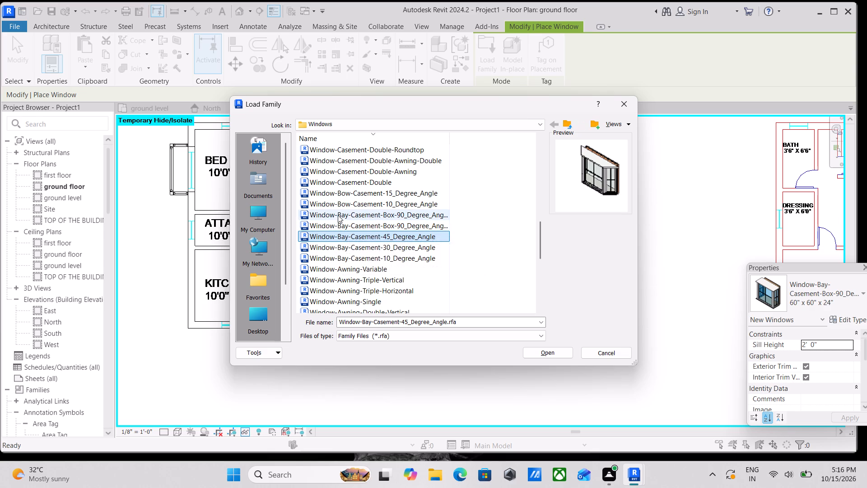
{"action": "left_click", "coordinate": [338, 209]}
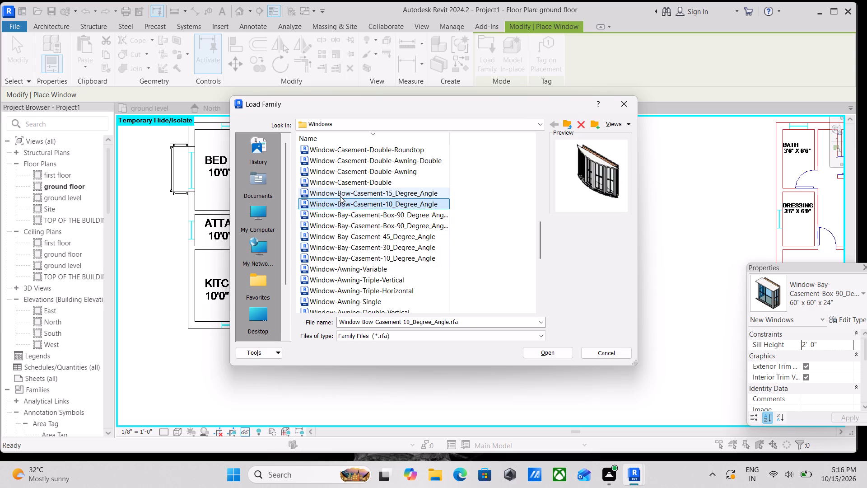
{"action": "left_click", "coordinate": [340, 196]}
{"action": "left_click", "coordinate": [341, 184]}
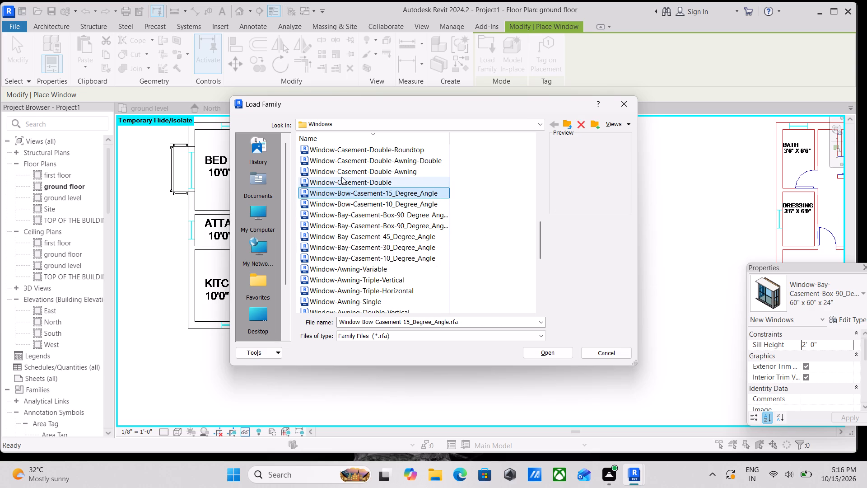
{"action": "left_click", "coordinate": [342, 174]}
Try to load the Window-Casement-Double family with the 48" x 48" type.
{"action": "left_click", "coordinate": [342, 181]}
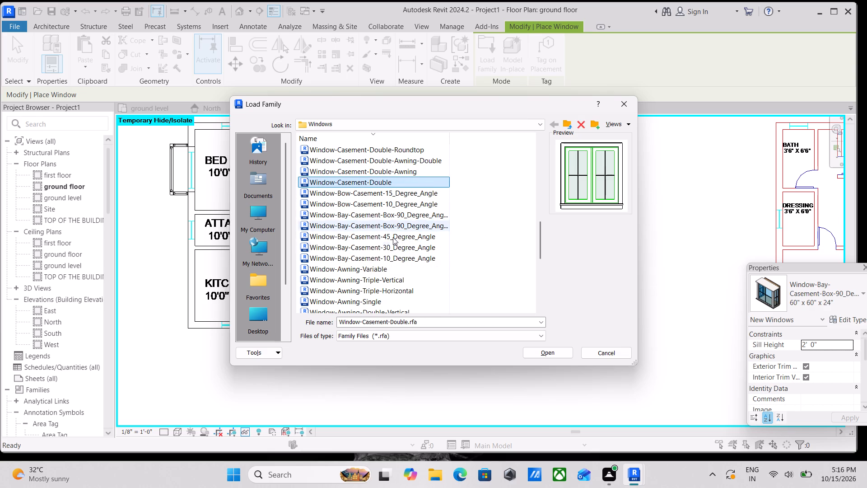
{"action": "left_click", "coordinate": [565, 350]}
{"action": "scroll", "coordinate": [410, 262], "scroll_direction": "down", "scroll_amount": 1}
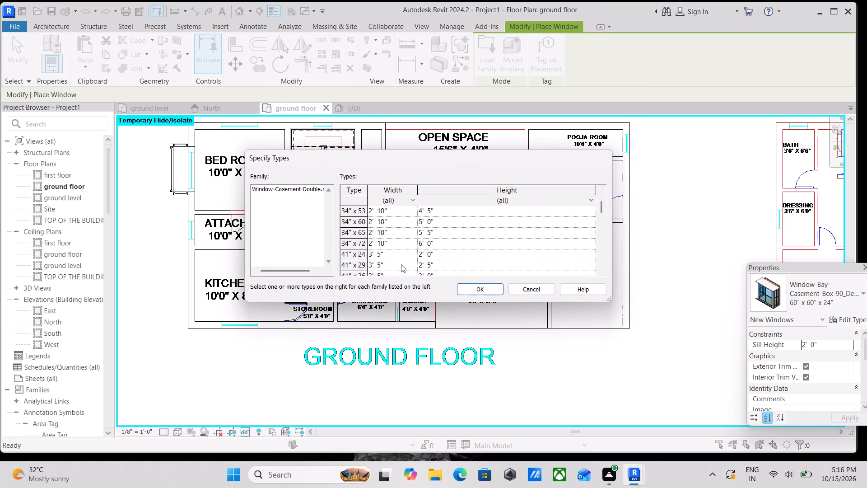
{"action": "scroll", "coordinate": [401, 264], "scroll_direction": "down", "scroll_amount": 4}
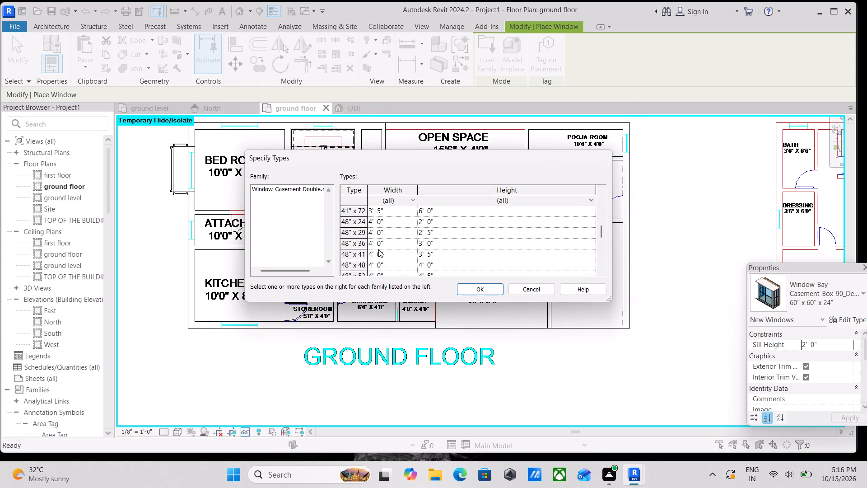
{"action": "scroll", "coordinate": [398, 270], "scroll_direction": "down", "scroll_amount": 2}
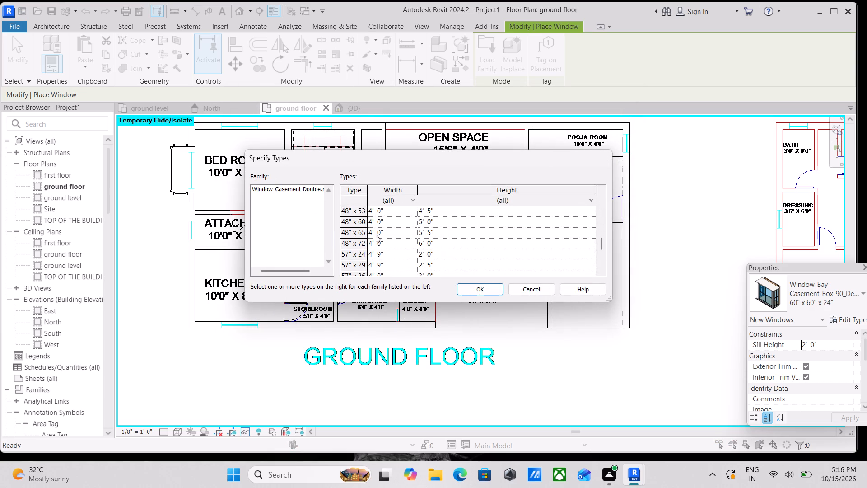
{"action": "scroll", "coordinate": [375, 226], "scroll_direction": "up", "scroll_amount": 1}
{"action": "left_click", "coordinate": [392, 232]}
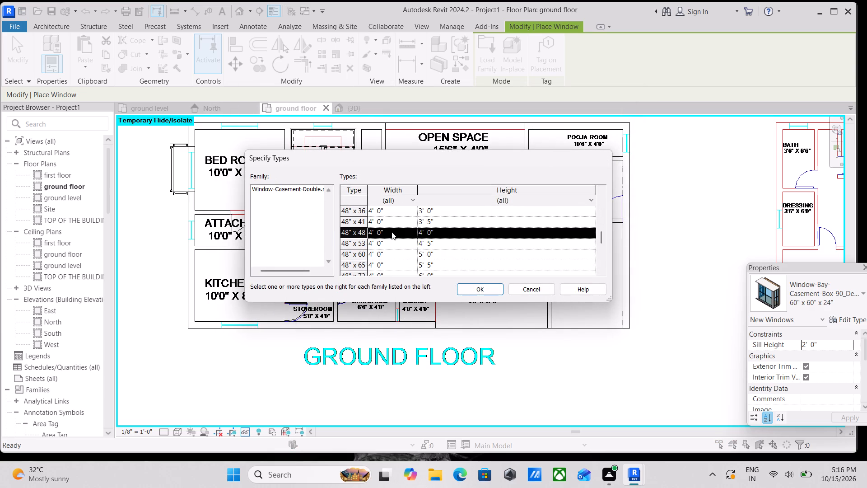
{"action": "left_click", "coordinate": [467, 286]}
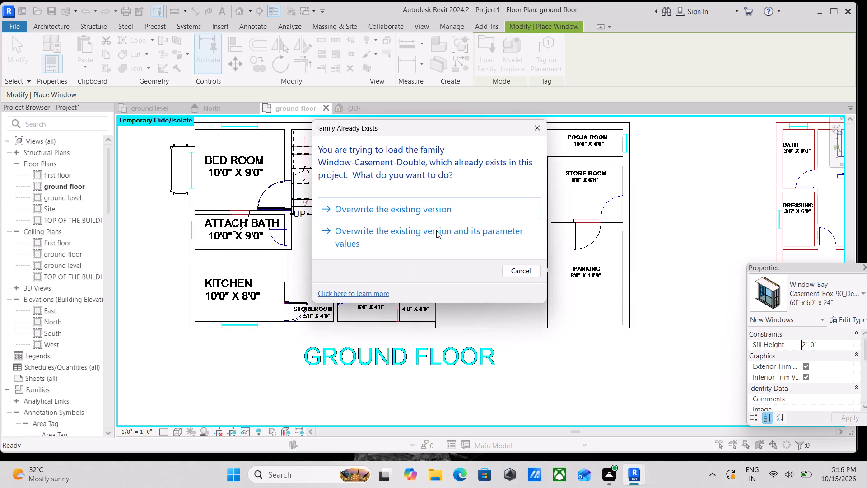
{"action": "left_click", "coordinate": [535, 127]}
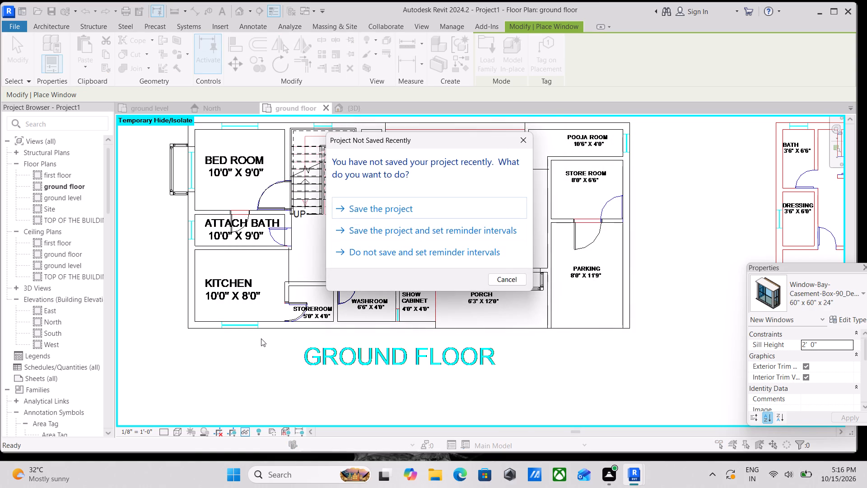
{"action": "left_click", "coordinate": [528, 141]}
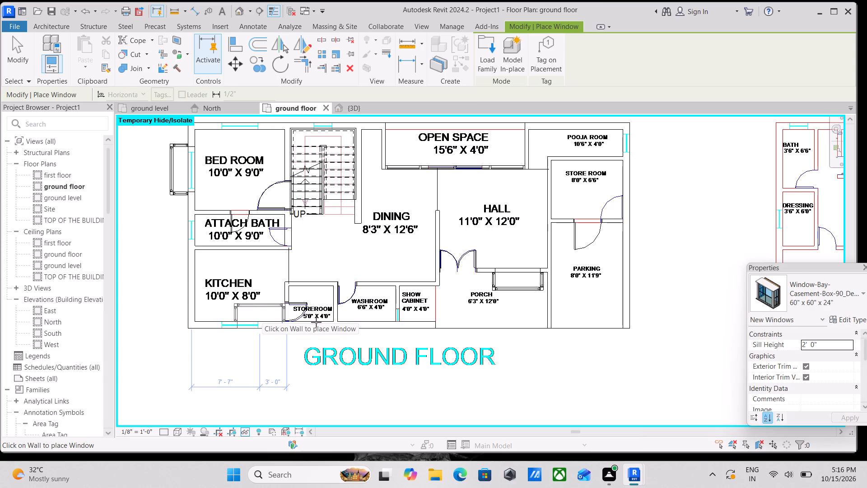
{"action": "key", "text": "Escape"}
Restart window placement and load the Window-Double-Hung-Arch-Head family from the Windows library folder after previewing Window-Double-Hung-Double.
{"action": "scroll", "coordinate": [306, 324], "scroll_direction": "up", "scroll_amount": 3}
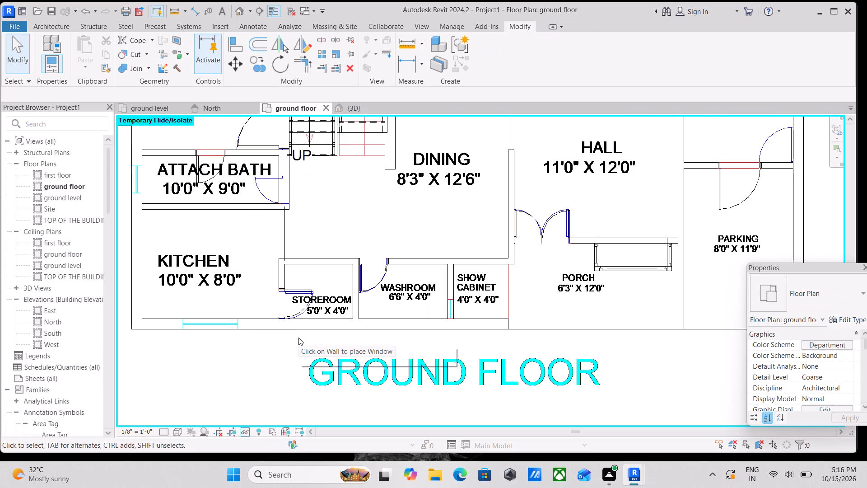
{"action": "type", "text": "WN"}
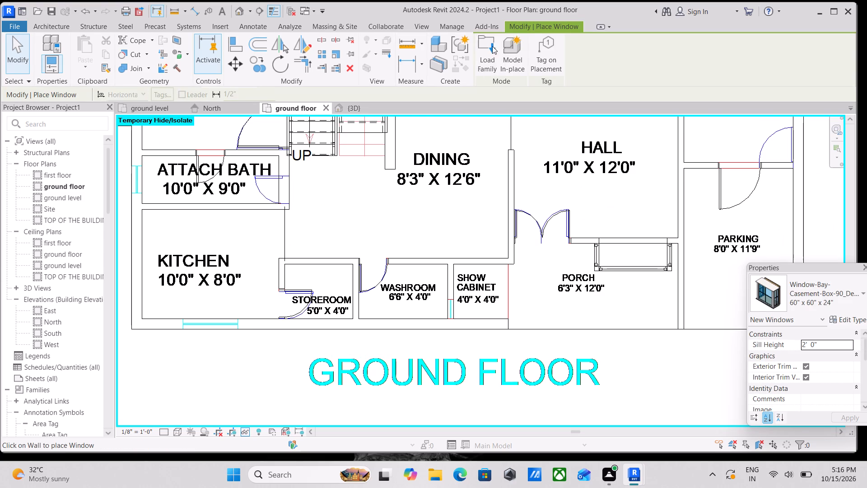
{"action": "left_click", "coordinate": [488, 44]}
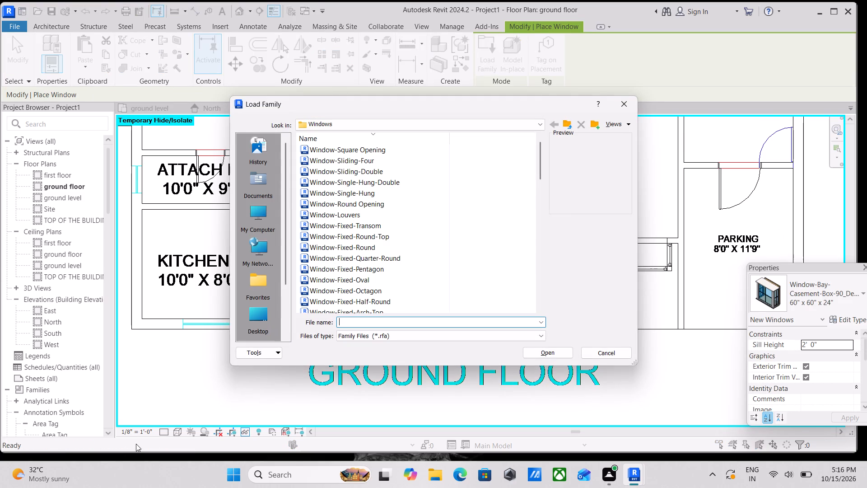
{"action": "scroll", "coordinate": [375, 207], "scroll_direction": "down", "scroll_amount": 2}
{"action": "scroll", "coordinate": [349, 263], "scroll_direction": "down", "scroll_amount": 1}
{"action": "left_click", "coordinate": [352, 248]}
{"action": "left_click", "coordinate": [352, 238]}
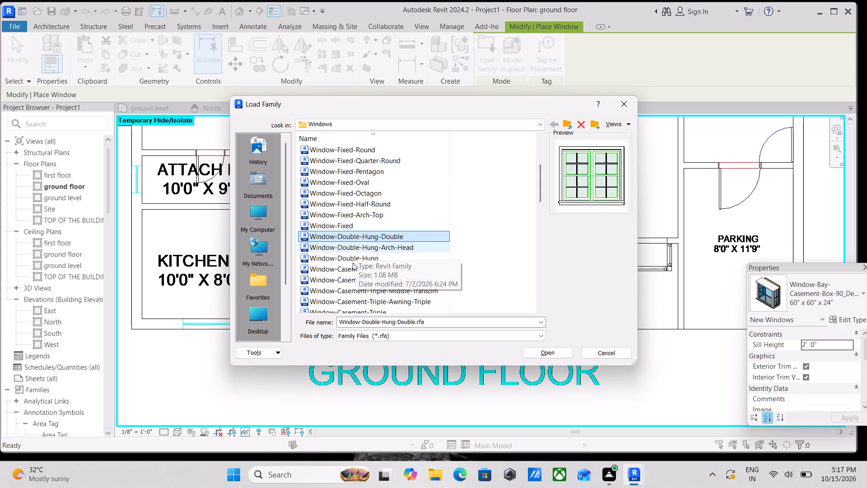
{"action": "left_click", "coordinate": [373, 246]}
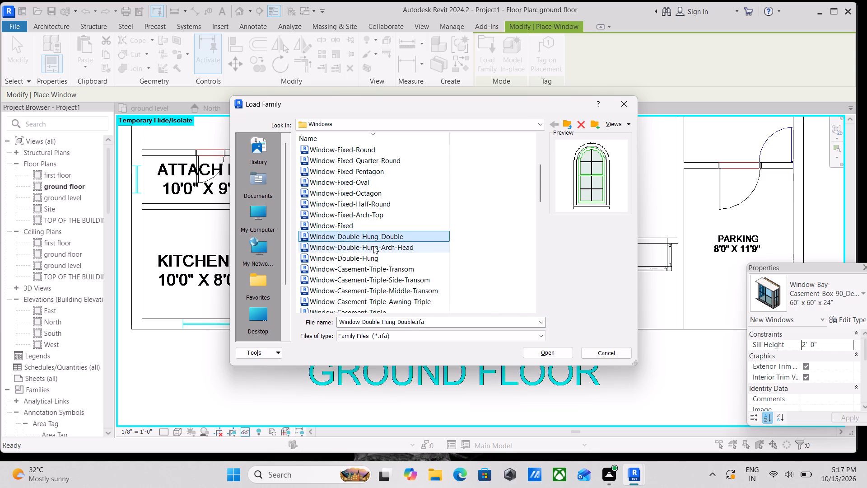
{"action": "left_click", "coordinate": [561, 350]}
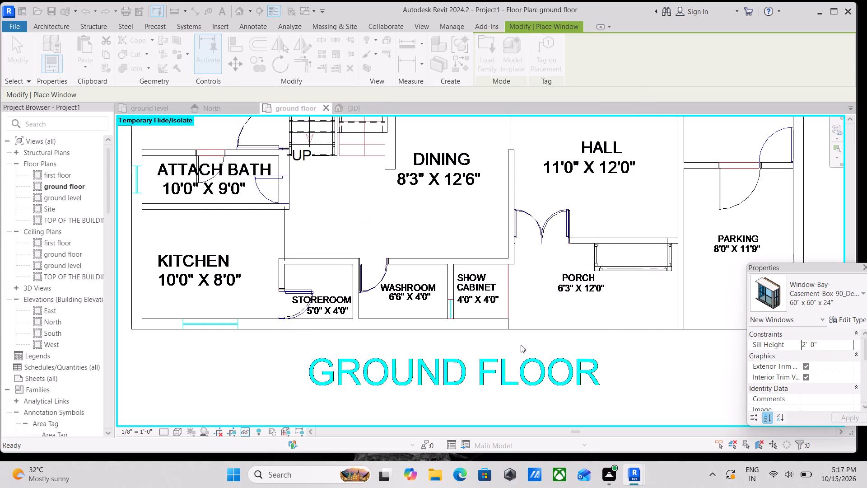
Place a 24" x 48" Window-Double-Hung-Arch-Head window at the window mark in the attached bath's outer wall.
{"action": "scroll", "coordinate": [324, 340], "scroll_direction": "down", "scroll_amount": 2}
{"action": "middle_click_drag", "start_coordinate": [324, 340], "coordinate": [334, 397]}
{"action": "scroll", "coordinate": [337, 328], "scroll_direction": "down", "scroll_amount": 2}
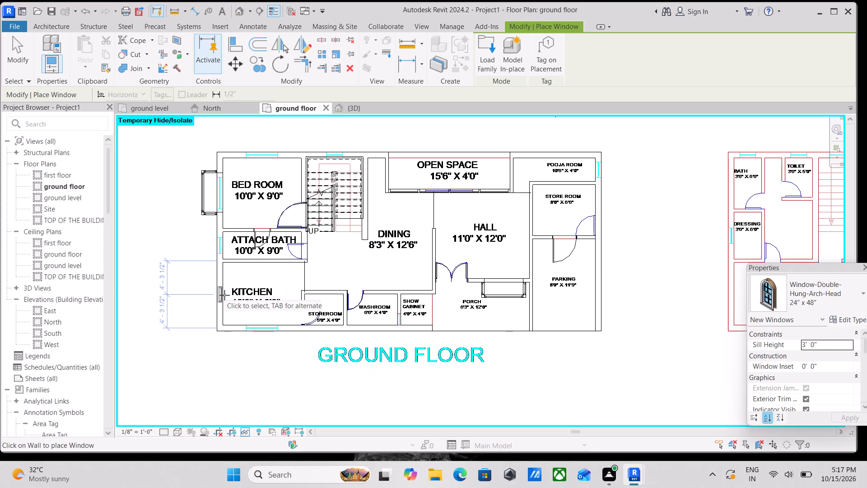
{"action": "scroll", "coordinate": [267, 332], "scroll_direction": "up", "scroll_amount": 2}
{"action": "scroll", "coordinate": [266, 307], "scroll_direction": "down", "scroll_amount": 2}
{"action": "middle_click_drag", "start_coordinate": [262, 291], "coordinate": [230, 361]}
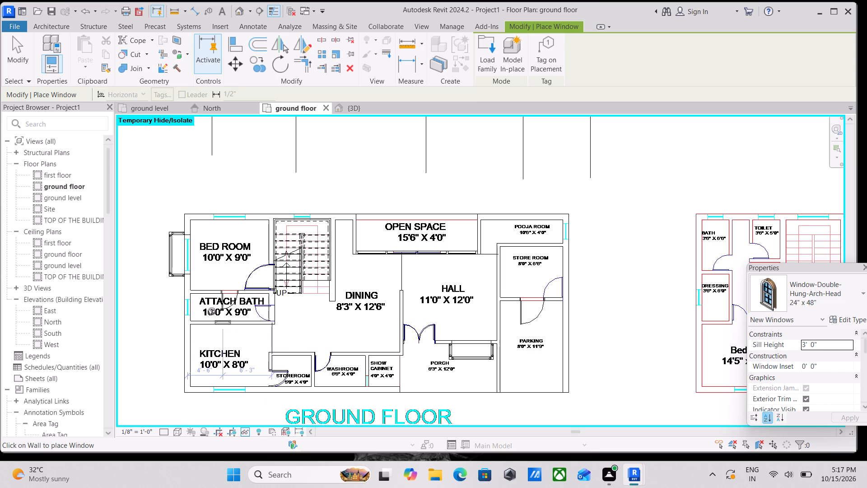
{"action": "left_click", "coordinate": [185, 307]}
{"action": "scroll", "coordinate": [196, 305], "scroll_direction": "up", "scroll_amount": 2}
{"action": "key", "text": "Escape"}
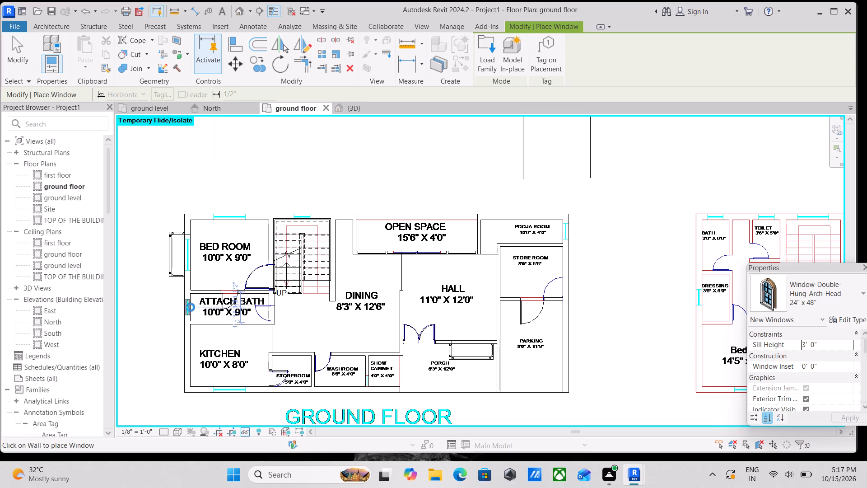
{"action": "scroll", "coordinate": [191, 307], "scroll_direction": "up", "scroll_amount": 6}
{"action": "key", "text": "Escape"}
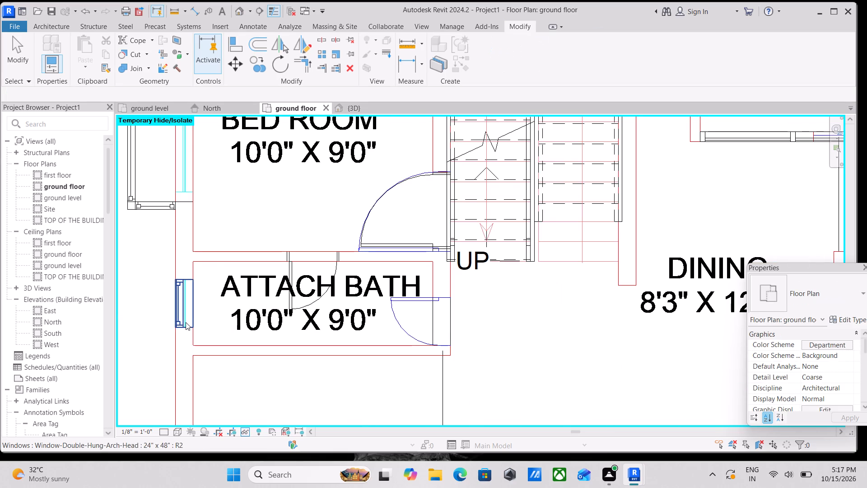
Set the attached bath window's sill height to 5'.
{"action": "left_click", "coordinate": [186, 322]}
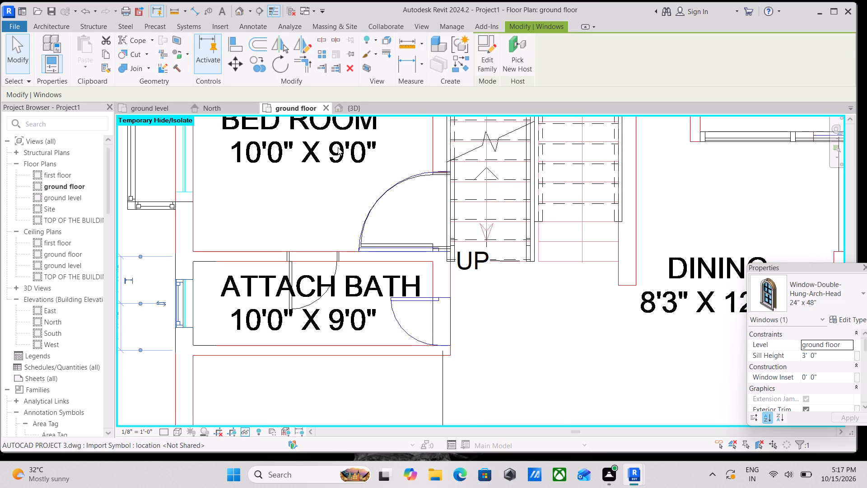
{"action": "scroll", "coordinate": [166, 326], "scroll_direction": "down", "scroll_amount": 2}
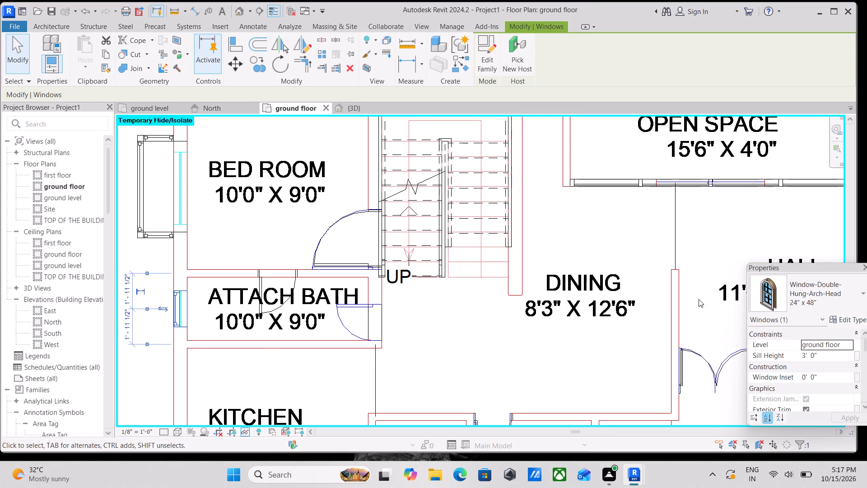
{"action": "left_click", "coordinate": [826, 355]}
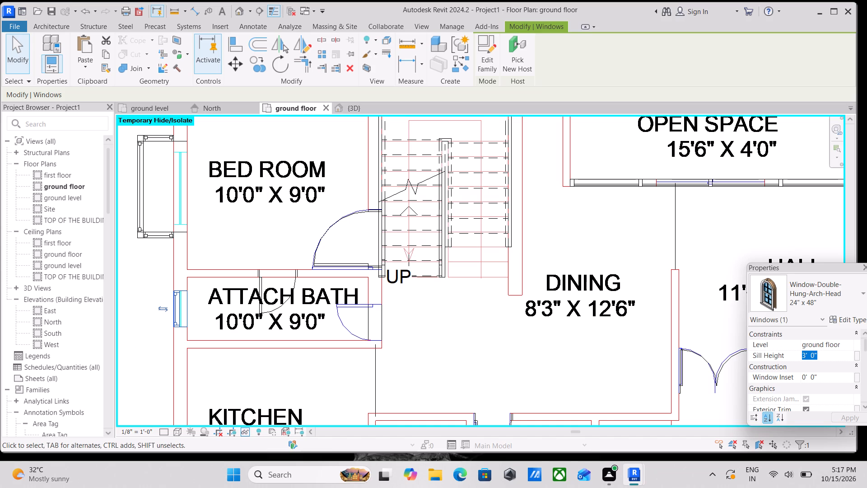
{"action": "type", "text": "5'"}
{"action": "key", "text": "Return"}
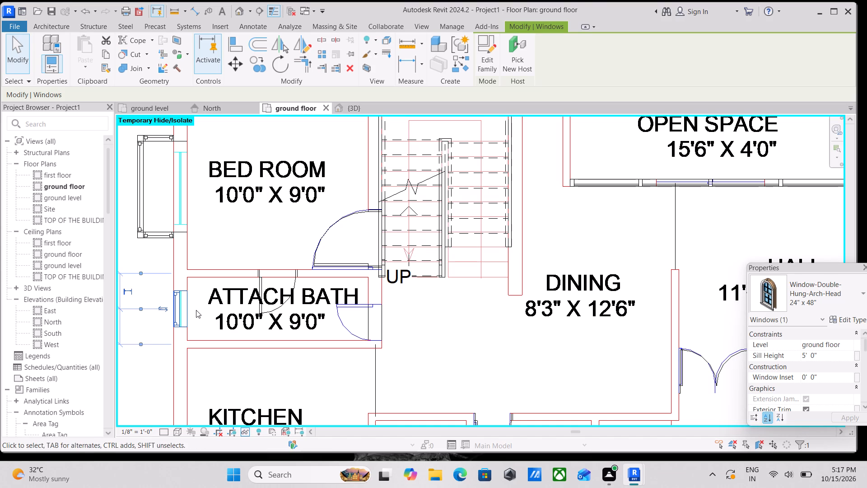
Examine the attached bath's arched window and the rest of the ground floor in the 3D view.
{"action": "scroll", "coordinate": [196, 310], "scroll_direction": "down", "scroll_amount": 2}
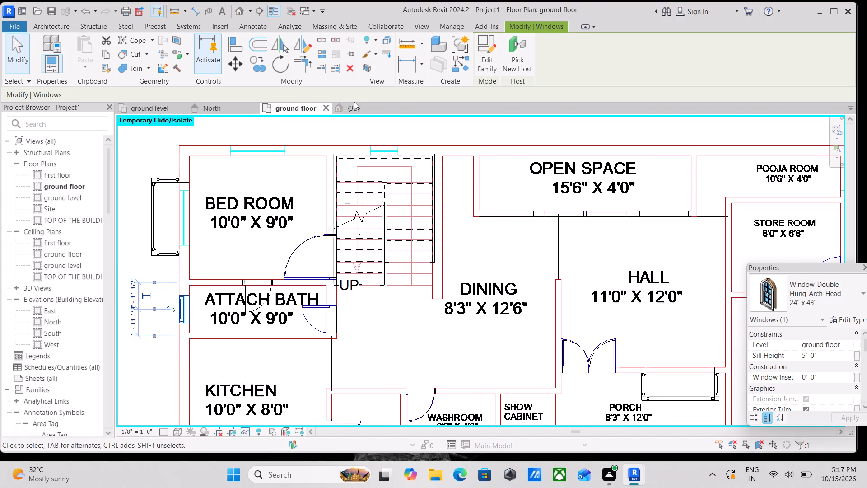
{"action": "left_click", "coordinate": [363, 104]}
{"action": "scroll", "coordinate": [387, 280], "scroll_direction": "down", "scroll_amount": 1}
{"action": "scroll", "coordinate": [438, 289], "scroll_direction": "up", "scroll_amount": 2}
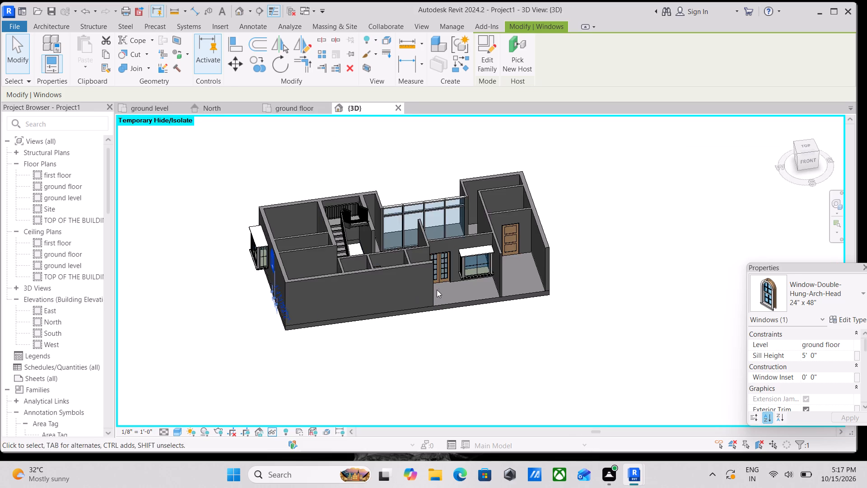
{"action": "scroll", "coordinate": [437, 290], "scroll_direction": "up", "scroll_amount": 4}
{"action": "middle_click_drag", "start_coordinate": [426, 276], "coordinate": [321, 296]}
{"action": "scroll", "coordinate": [501, 265], "scroll_direction": "up", "scroll_amount": 2}
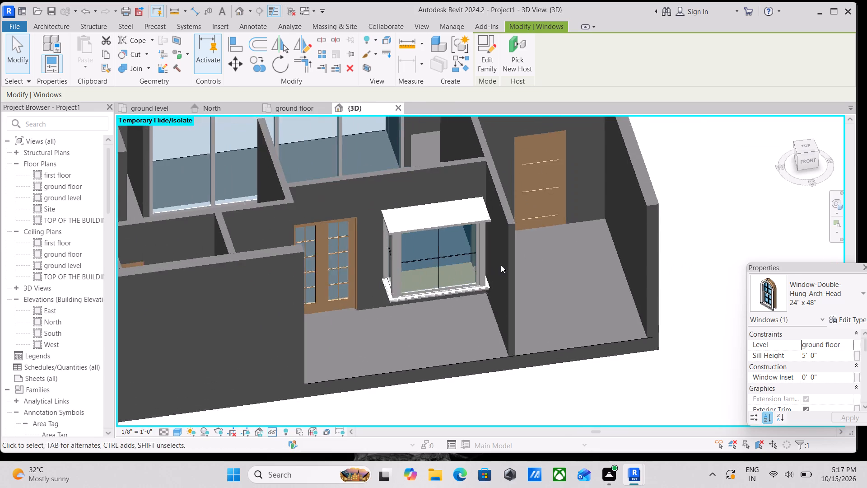
{"action": "scroll", "coordinate": [501, 265], "scroll_direction": "down", "scroll_amount": 1}
{"action": "middle_click_drag", "start_coordinate": [501, 265], "coordinate": [490, 293]}
{"action": "scroll", "coordinate": [491, 292], "scroll_direction": "down", "scroll_amount": 3}
{"action": "middle_click_drag", "start_coordinate": [480, 298], "coordinate": [529, 292]}
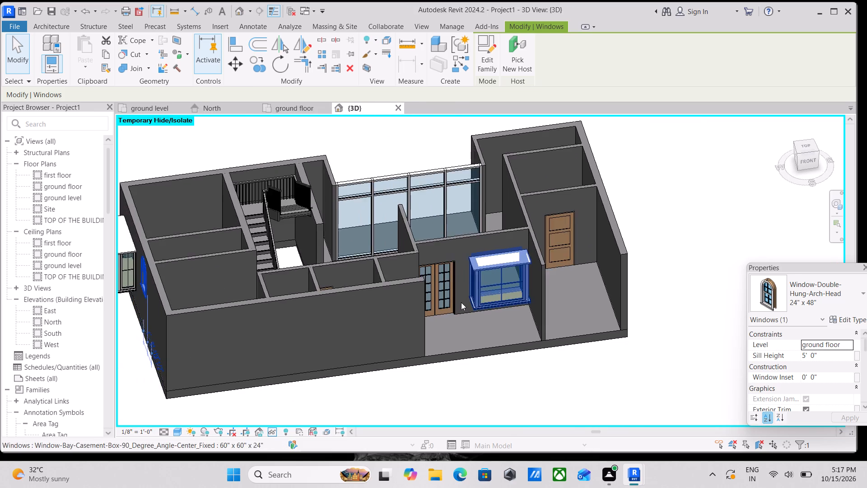
{"action": "scroll", "coordinate": [456, 302], "scroll_direction": "up", "scroll_amount": 3}
{"action": "middle_click_drag", "start_coordinate": [377, 361], "coordinate": [403, 285]}
{"action": "scroll", "coordinate": [408, 276], "scroll_direction": "up", "scroll_amount": 1}
{"action": "scroll", "coordinate": [292, 330], "scroll_direction": "down", "scroll_amount": 2}
{"action": "middle_click_drag", "start_coordinate": [292, 330], "coordinate": [364, 368]}
{"action": "scroll", "coordinate": [310, 321], "scroll_direction": "down", "scroll_amount": 1}
{"action": "middle_click_drag", "start_coordinate": [312, 319], "coordinate": [387, 328]}
{"action": "middle_click_drag", "start_coordinate": [329, 276], "coordinate": [369, 281]}
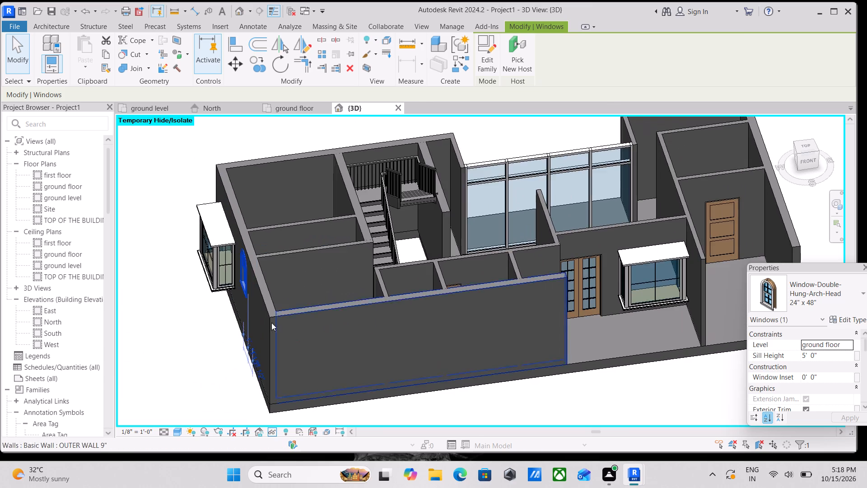
{"action": "scroll", "coordinate": [273, 323], "scroll_direction": "up", "scroll_amount": 3}
{"action": "scroll", "coordinate": [210, 289], "scroll_direction": "up", "scroll_amount": 2}
{"action": "scroll", "coordinate": [289, 256], "scroll_direction": "up", "scroll_amount": 3}
{"action": "middle_click_drag", "start_coordinate": [262, 255], "coordinate": [362, 327]}
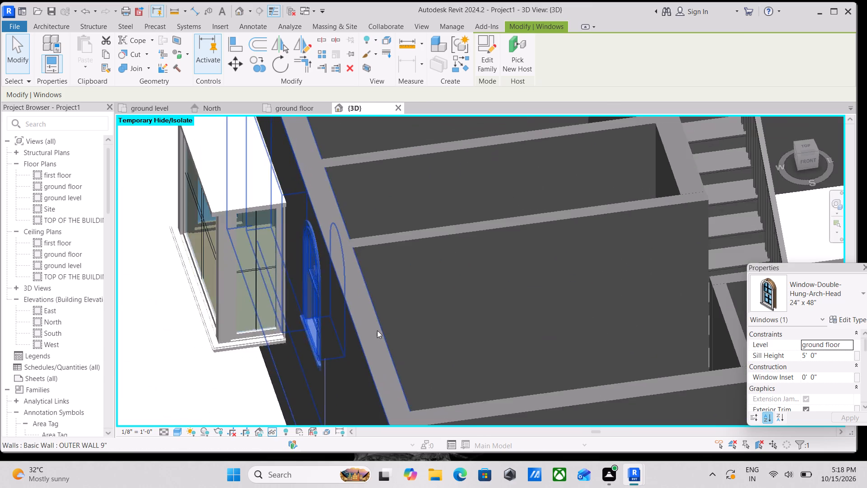
{"action": "scroll", "coordinate": [405, 314], "scroll_direction": "down", "scroll_amount": 2}
{"action": "middle_click_drag", "start_coordinate": [405, 314], "coordinate": [396, 367]}
{"action": "scroll", "coordinate": [455, 319], "scroll_direction": "down", "scroll_amount": 5}
{"action": "middle_click_drag", "start_coordinate": [481, 307], "coordinate": [473, 321]}
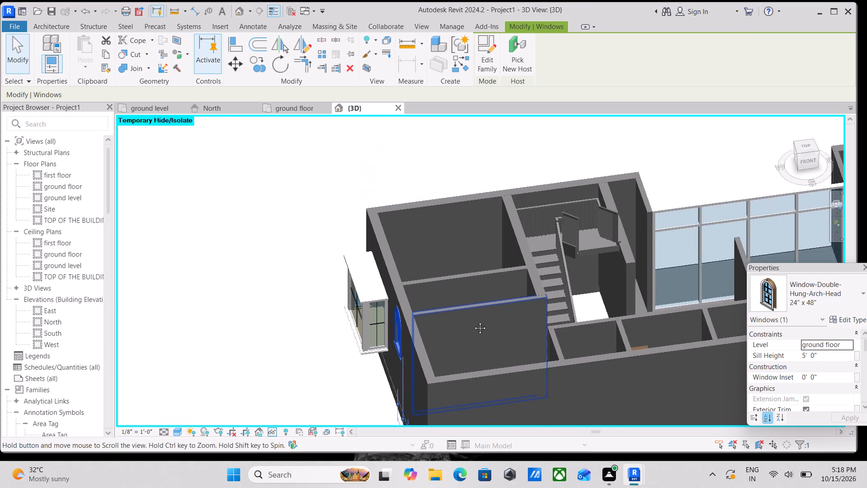
{"action": "middle_click_drag", "start_coordinate": [473, 321], "coordinate": [437, 343]}
{"action": "middle_click_drag", "start_coordinate": [436, 333], "coordinate": [261, 299]}
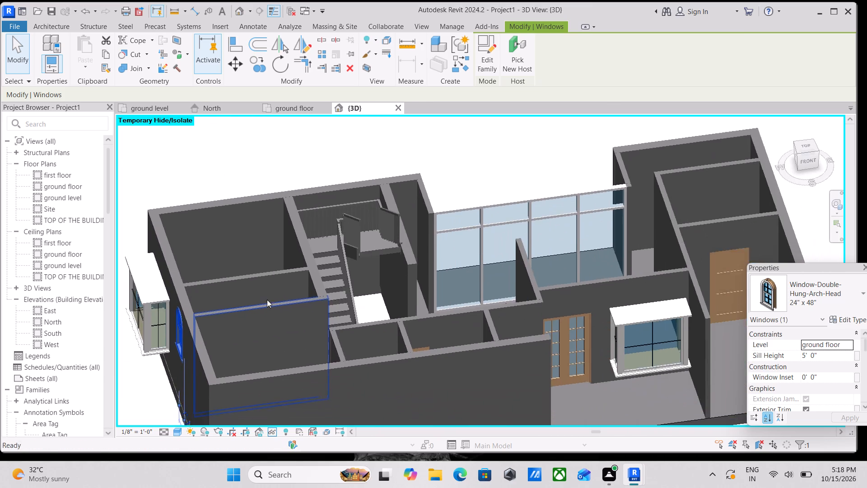
{"action": "scroll", "coordinate": [350, 300], "scroll_direction": "down", "scroll_amount": 1}
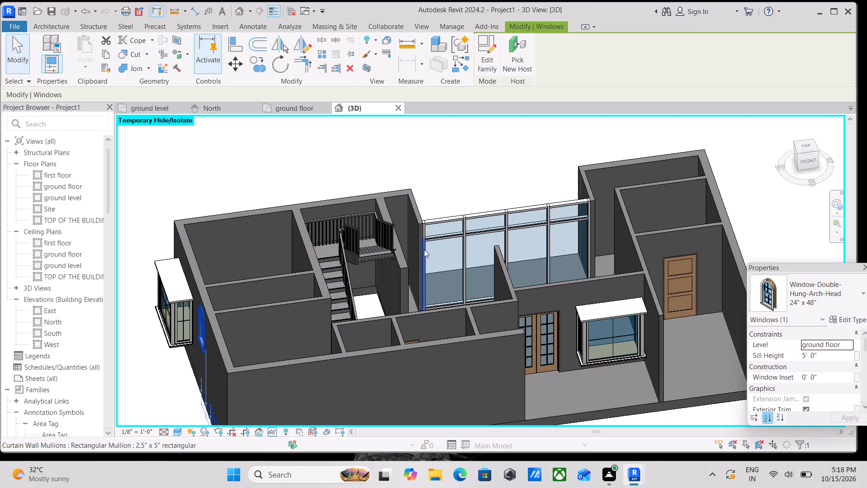
{"action": "scroll", "coordinate": [424, 249], "scroll_direction": "down", "scroll_amount": 2}
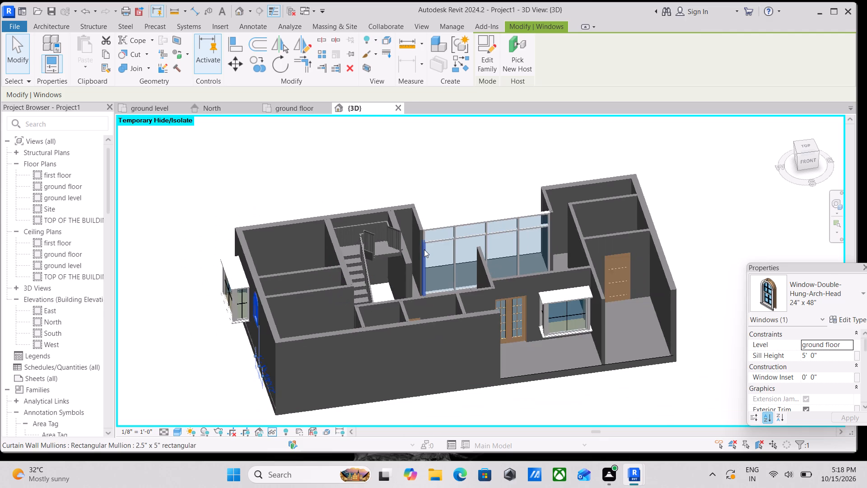
{"action": "scroll", "coordinate": [356, 259], "scroll_direction": "up", "scroll_amount": 1}
Inspect the 3D model from the top and from the front-left corner, checking the arched and bay windows.
{"action": "left_click", "coordinate": [803, 147]}
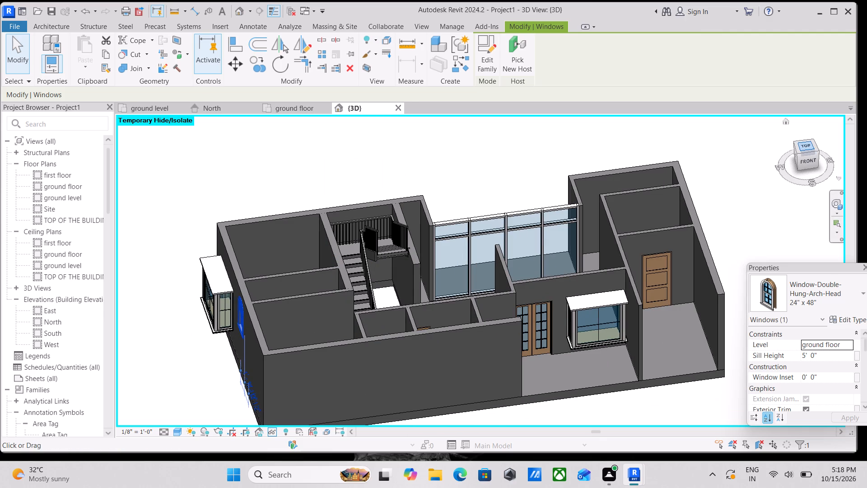
{"action": "scroll", "coordinate": [573, 274], "scroll_direction": "down", "scroll_amount": 6}
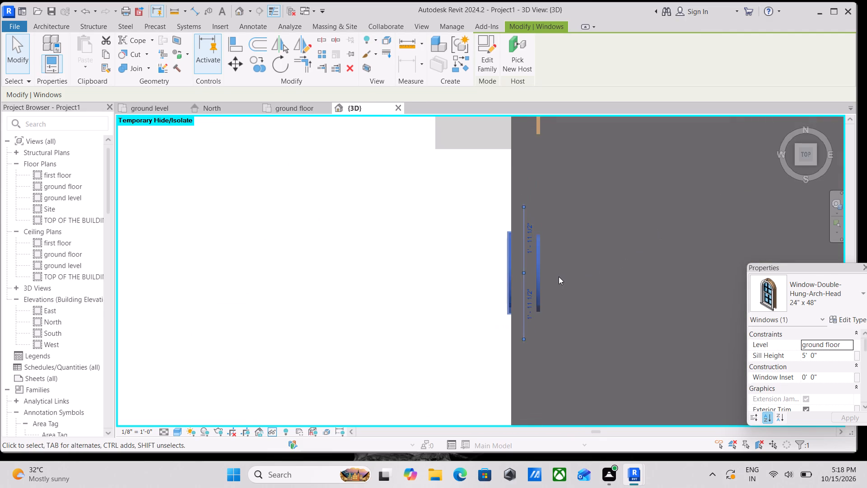
{"action": "scroll", "coordinate": [559, 277], "scroll_direction": "down", "scroll_amount": 6}
{"action": "middle_click_drag", "start_coordinate": [572, 253], "coordinate": [319, 303]}
{"action": "key", "text": "Escape"}
{"action": "scroll", "coordinate": [373, 293], "scroll_direction": "down", "scroll_amount": 2}
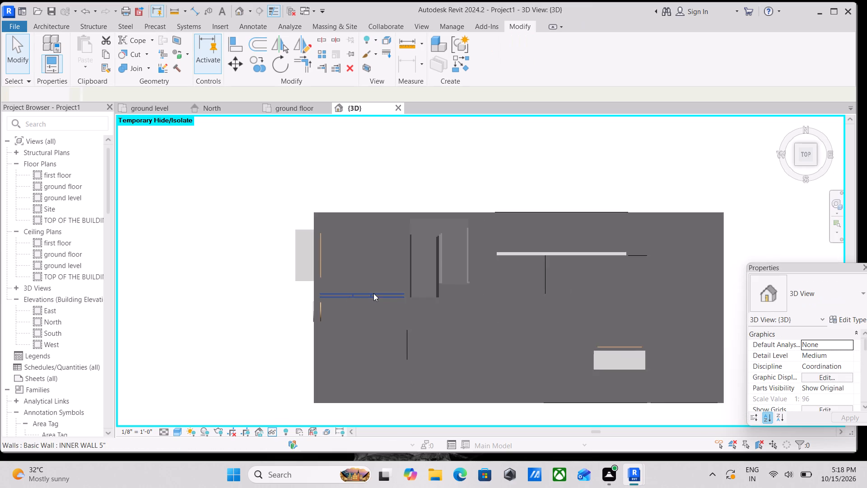
{"action": "scroll", "coordinate": [373, 296], "scroll_direction": "down", "scroll_amount": 1}
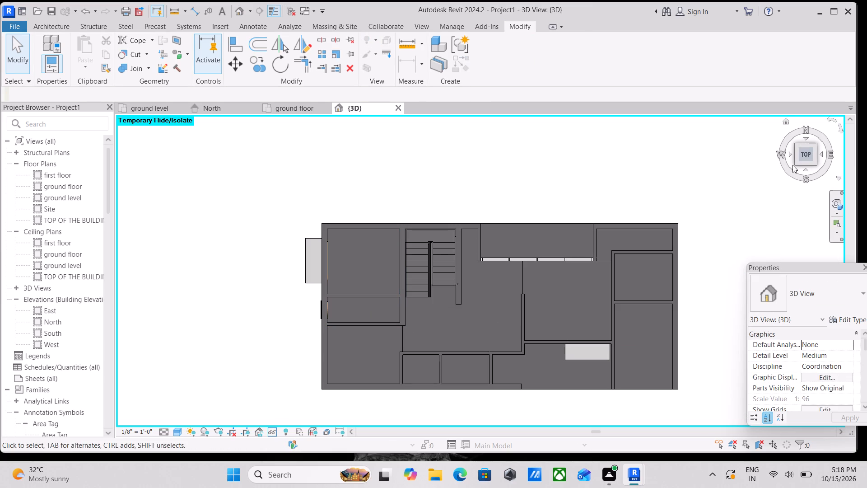
{"action": "left_click", "coordinate": [795, 164]}
{"action": "scroll", "coordinate": [491, 313], "scroll_direction": "up", "scroll_amount": 3}
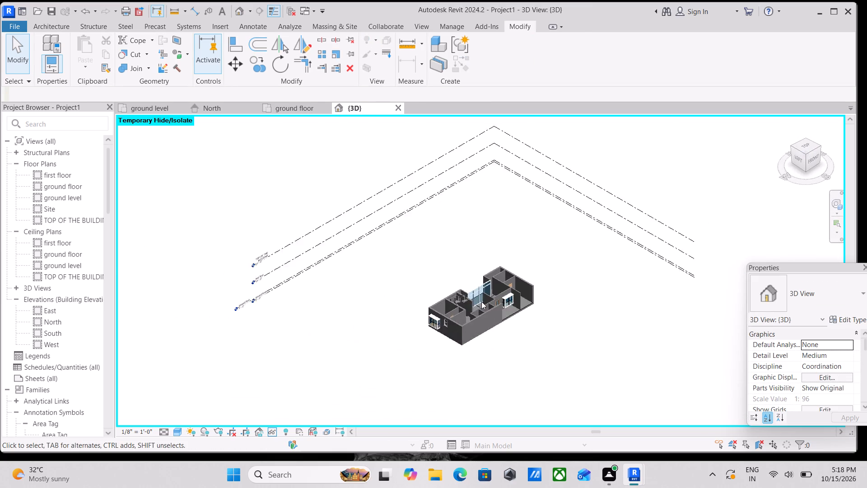
{"action": "scroll", "coordinate": [479, 293], "scroll_direction": "up", "scroll_amount": 4}
{"action": "scroll", "coordinate": [482, 347], "scroll_direction": "up", "scroll_amount": 9}
{"action": "scroll", "coordinate": [425, 344], "scroll_direction": "up", "scroll_amount": 3}
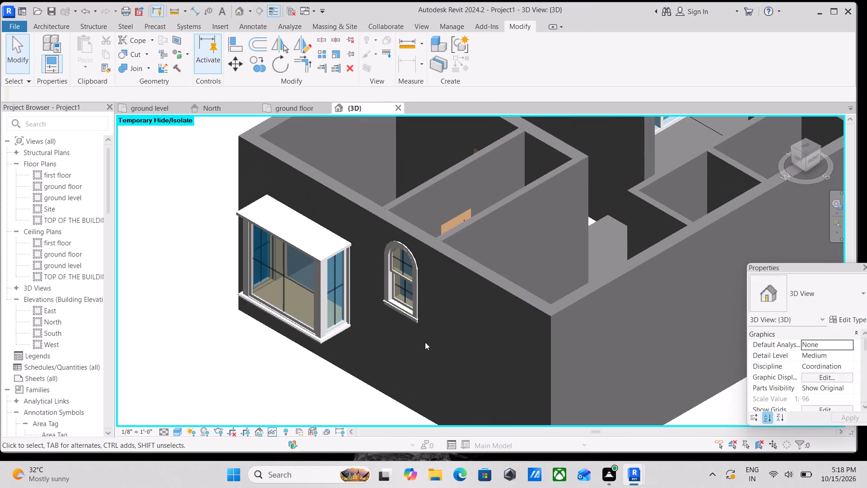
{"action": "scroll", "coordinate": [351, 316], "scroll_direction": "down", "scroll_amount": 1}
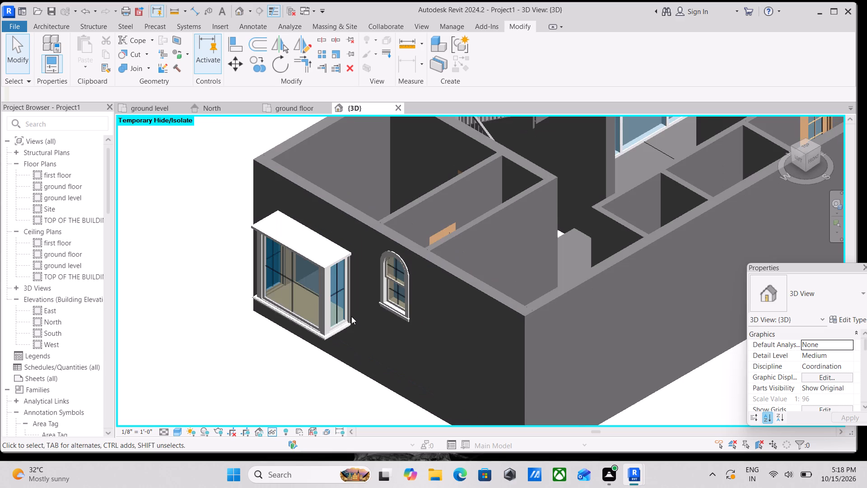
{"action": "scroll", "coordinate": [404, 321], "scroll_direction": "down", "scroll_amount": 2}
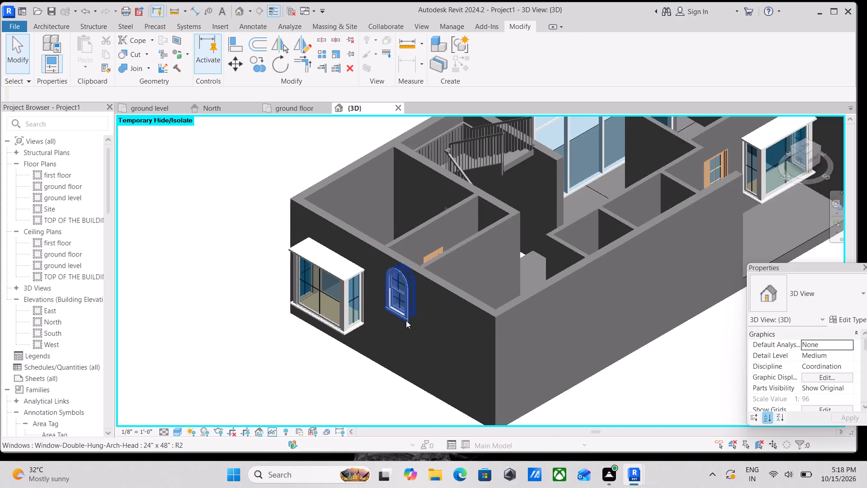
{"action": "scroll", "coordinate": [406, 320], "scroll_direction": "down", "scroll_amount": 1}
{"action": "scroll", "coordinate": [579, 282], "scroll_direction": "down", "scroll_amount": 1}
{"action": "middle_click_drag", "start_coordinate": [579, 282], "coordinate": [355, 343]}
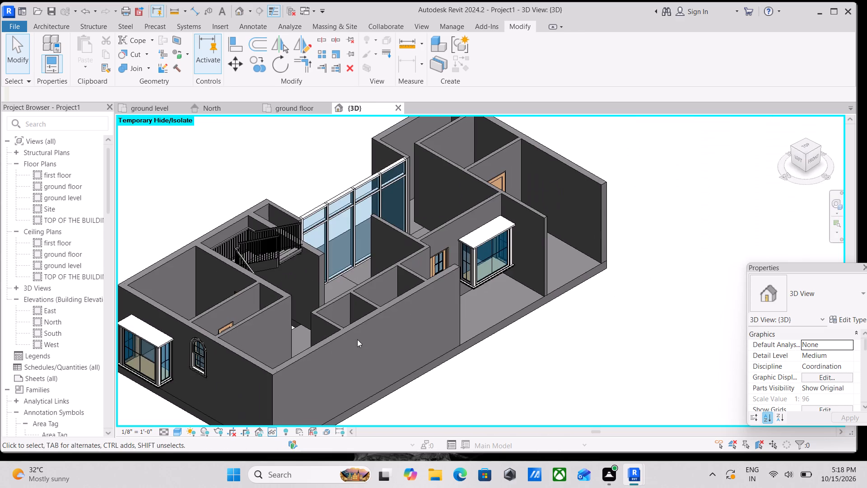
{"action": "middle_click_drag", "start_coordinate": [422, 304], "coordinate": [413, 348]}
{"action": "scroll", "coordinate": [438, 298], "scroll_direction": "down", "scroll_amount": 1}
{"action": "scroll", "coordinate": [428, 302], "scroll_direction": "up", "scroll_amount": 1}
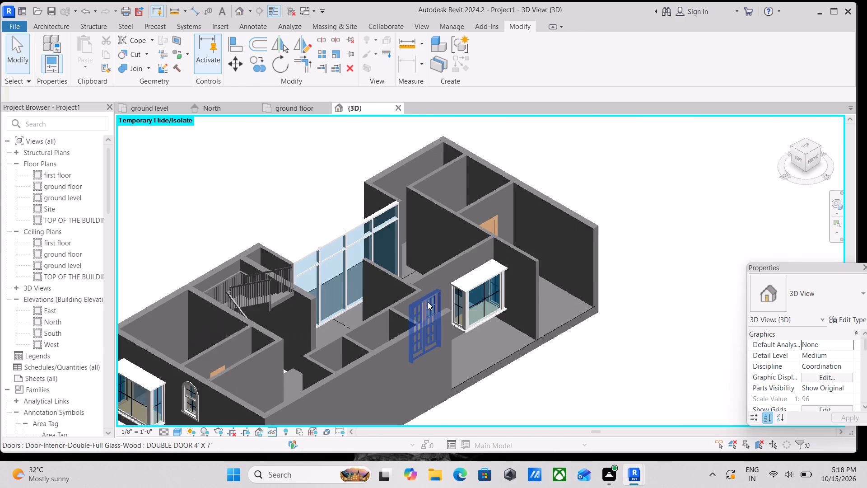
Inspect the porch side in 3D and examine the ground floor plan's rooms for window marks that still need windows.
{"action": "scroll", "coordinate": [428, 302], "scroll_direction": "up", "scroll_amount": 1}
{"action": "scroll", "coordinate": [428, 302], "scroll_direction": "down", "scroll_amount": 1}
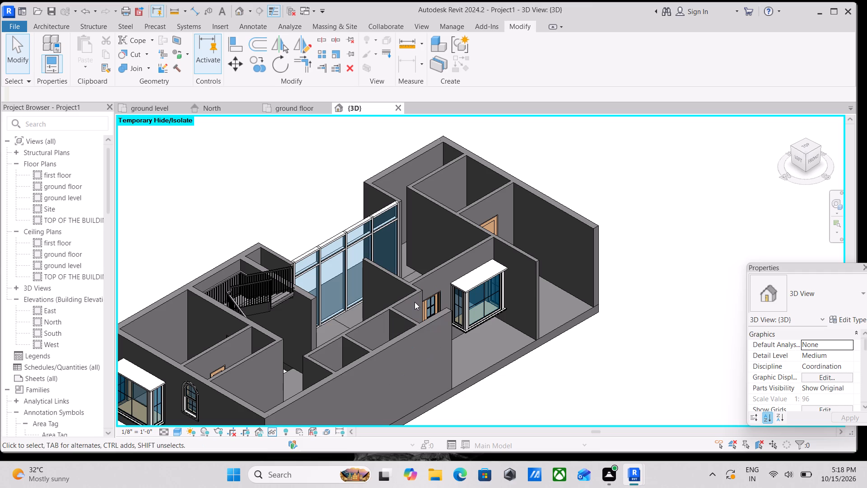
{"action": "middle_click_drag", "start_coordinate": [415, 301], "coordinate": [383, 336], "text": "shift"}
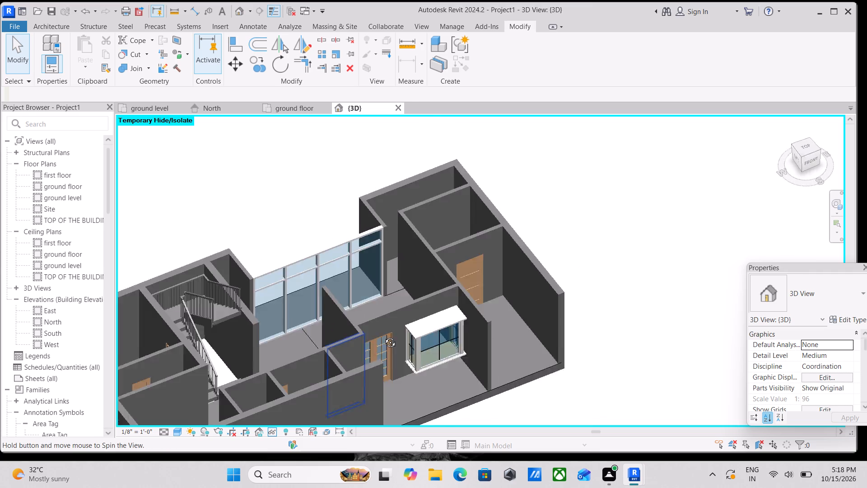
{"action": "middle_click_drag", "start_coordinate": [383, 336], "coordinate": [320, 330], "text": "shift"}
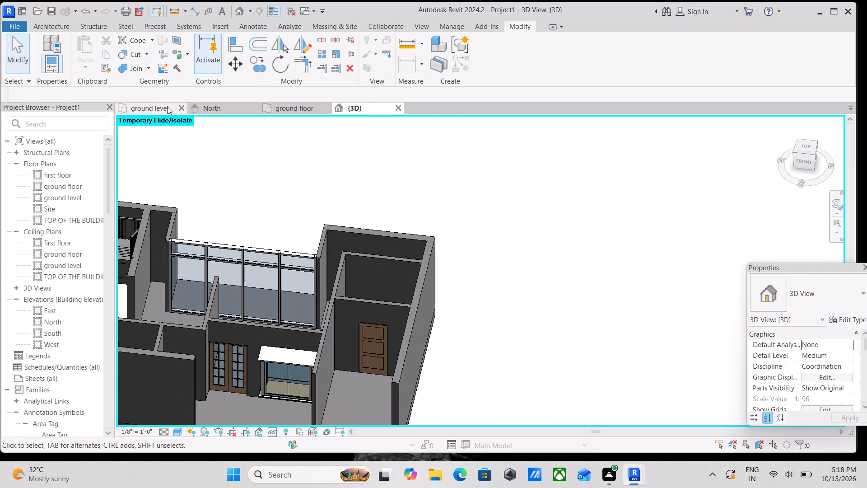
{"action": "left_click", "coordinate": [155, 106]}
{"action": "scroll", "coordinate": [415, 238], "scroll_direction": "up", "scroll_amount": 2}
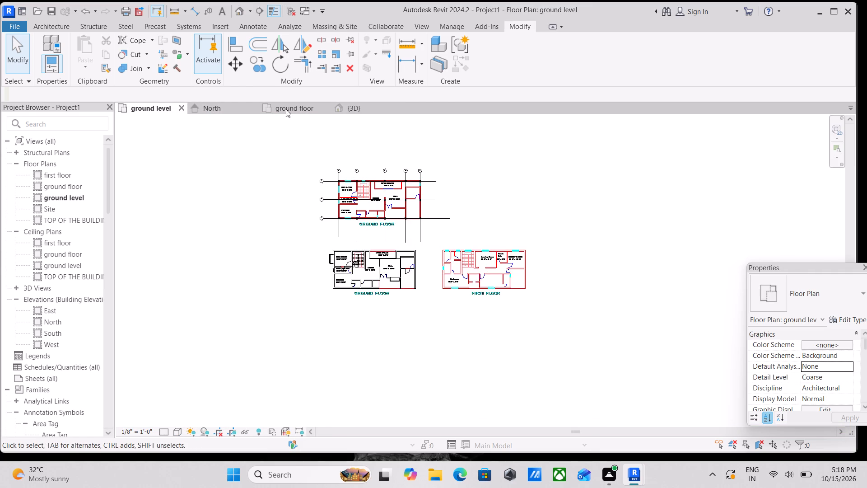
{"action": "left_click", "coordinate": [300, 104]}
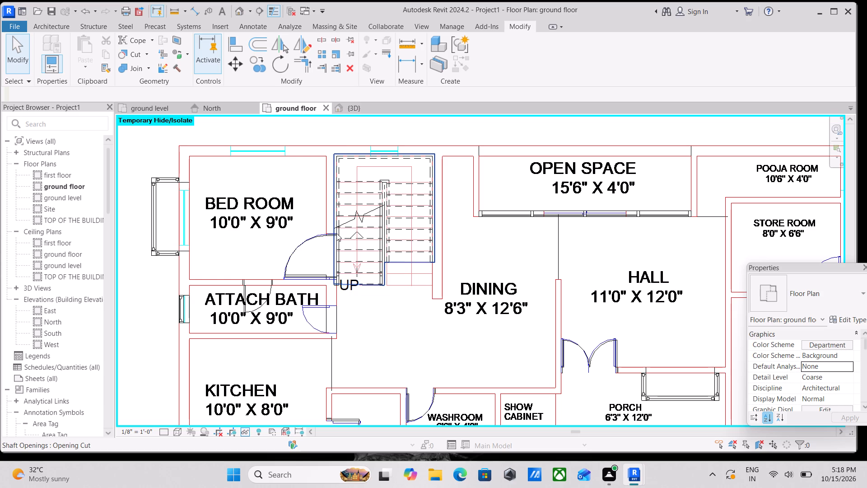
{"action": "scroll", "coordinate": [381, 244], "scroll_direction": "up", "scroll_amount": 3}
{"action": "scroll", "coordinate": [272, 230], "scroll_direction": "down", "scroll_amount": 2}
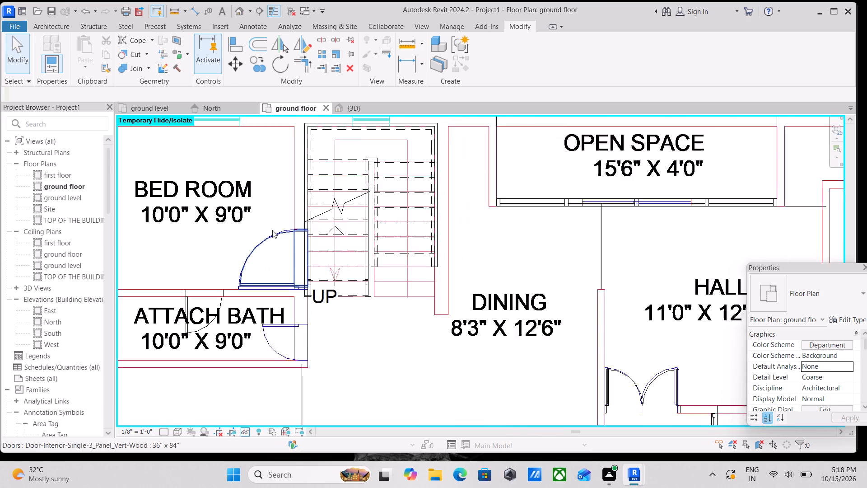
{"action": "scroll", "coordinate": [279, 221], "scroll_direction": "down", "scroll_amount": 3}
{"action": "middle_click_drag", "start_coordinate": [279, 221], "coordinate": [260, 255]}
{"action": "scroll", "coordinate": [490, 254], "scroll_direction": "up", "scroll_amount": 3}
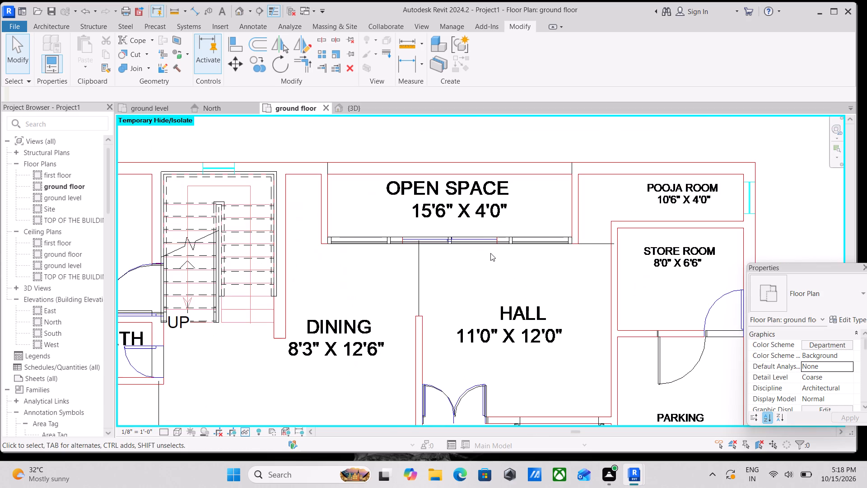
{"action": "scroll", "coordinate": [509, 238], "scroll_direction": "up", "scroll_amount": 2}
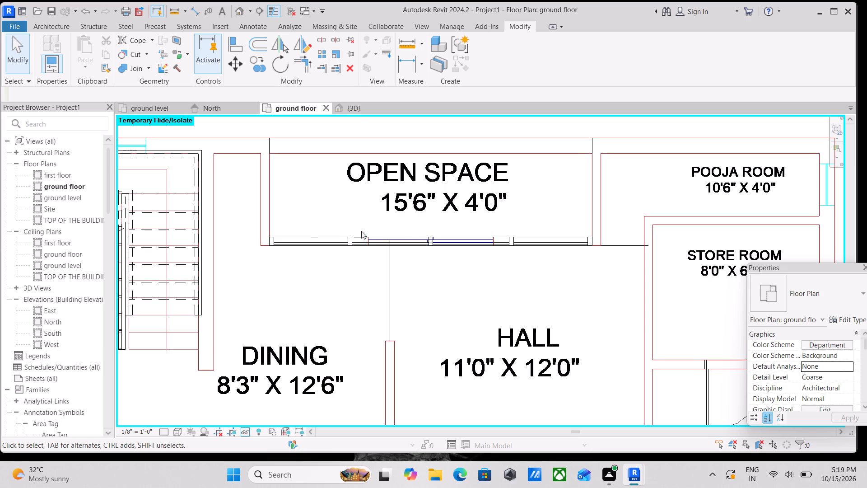
{"action": "scroll", "coordinate": [268, 241], "scroll_direction": "down", "scroll_amount": 2}
{"action": "middle_click_drag", "start_coordinate": [268, 243], "coordinate": [279, 286]}
{"action": "scroll", "coordinate": [203, 243], "scroll_direction": "up", "scroll_amount": 3}
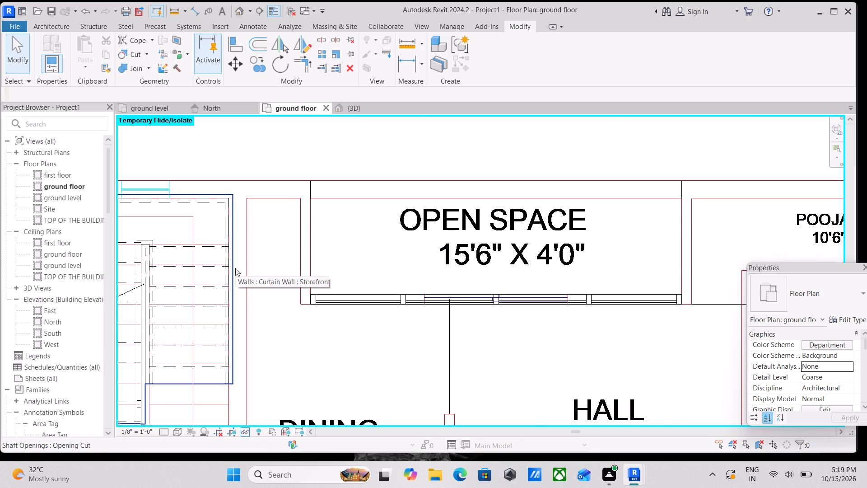
{"action": "scroll", "coordinate": [256, 318], "scroll_direction": "up", "scroll_amount": 3}
{"action": "scroll", "coordinate": [303, 311], "scroll_direction": "down", "scroll_amount": 2}
{"action": "middle_click_drag", "start_coordinate": [304, 304], "coordinate": [308, 265]}
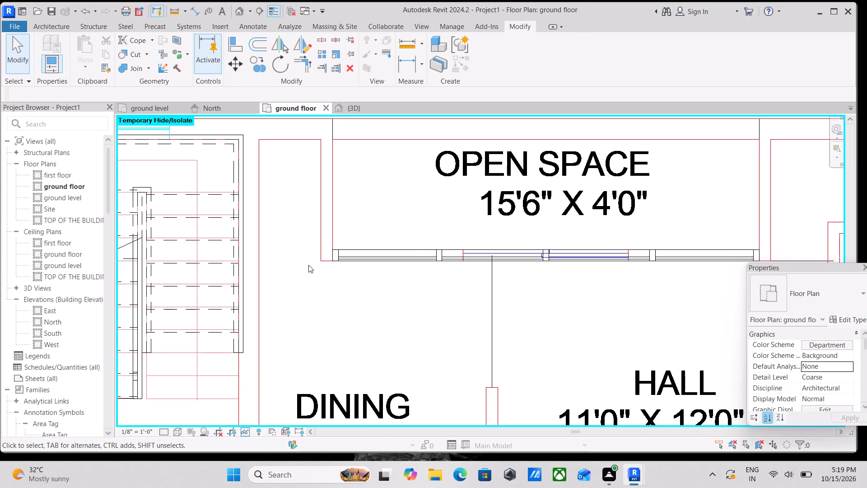
{"action": "scroll", "coordinate": [358, 286], "scroll_direction": "down", "scroll_amount": 3}
{"action": "middle_click_drag", "start_coordinate": [355, 285], "coordinate": [362, 267]}
{"action": "scroll", "coordinate": [368, 224], "scroll_direction": "down", "scroll_amount": 2}
{"action": "middle_click_drag", "start_coordinate": [370, 226], "coordinate": [348, 178]}
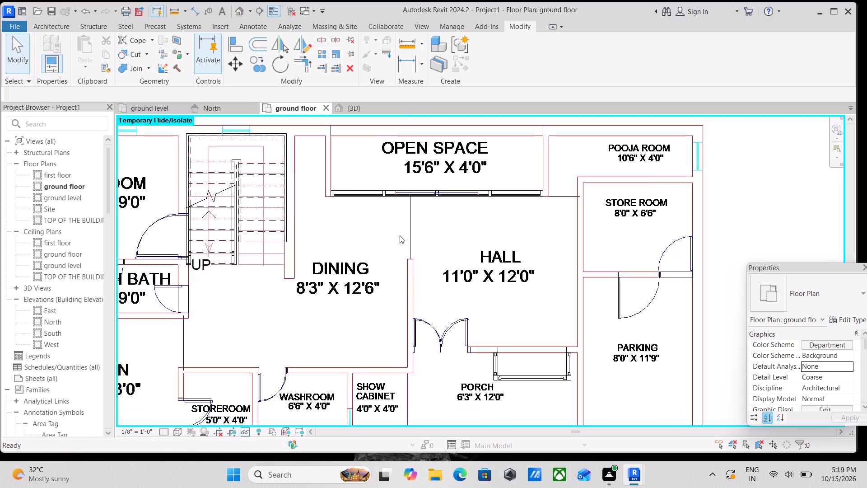
{"action": "scroll", "coordinate": [419, 264], "scroll_direction": "down", "scroll_amount": 2}
{"action": "middle_click_drag", "start_coordinate": [416, 261], "coordinate": [409, 231]}
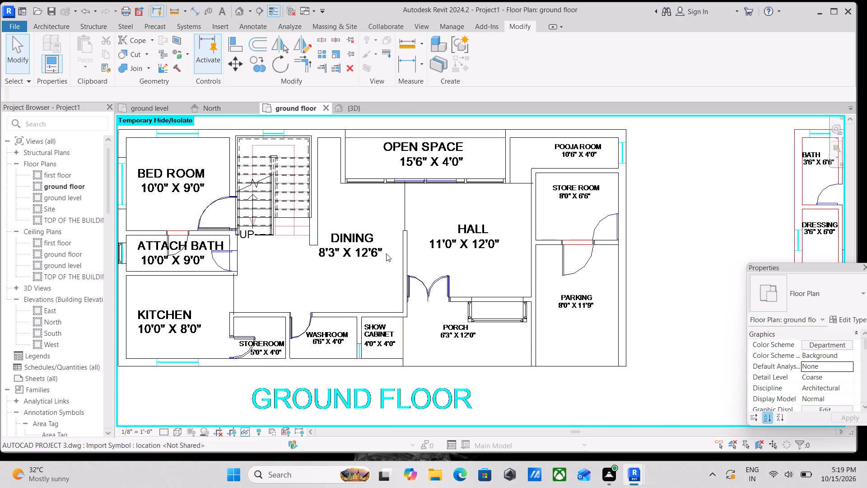
{"action": "scroll", "coordinate": [503, 301], "scroll_direction": "up", "scroll_amount": 2}
{"action": "middle_click_drag", "start_coordinate": [494, 265], "coordinate": [477, 319]}
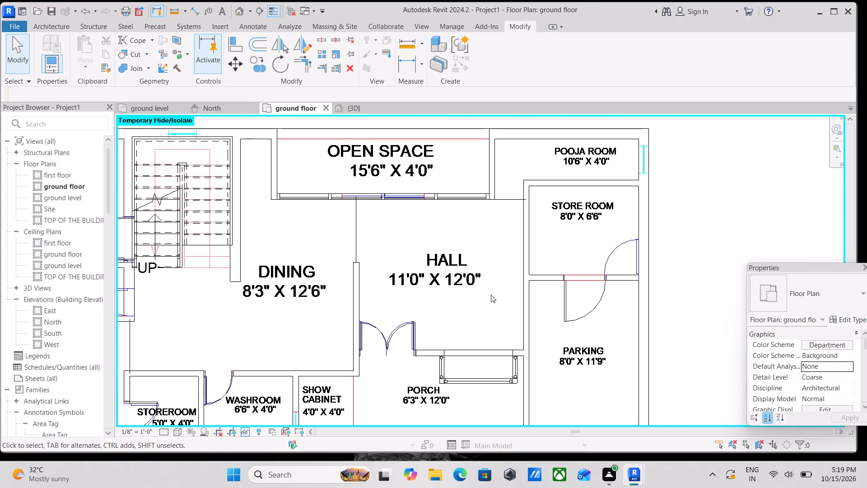
{"action": "middle_click_drag", "start_coordinate": [493, 290], "coordinate": [484, 313]}
{"action": "scroll", "coordinate": [434, 287], "scroll_direction": "down", "scroll_amount": 2}
{"action": "middle_click_drag", "start_coordinate": [432, 287], "coordinate": [454, 269]}
{"action": "scroll", "coordinate": [365, 276], "scroll_direction": "down", "scroll_amount": 2}
{"action": "scroll", "coordinate": [302, 267], "scroll_direction": "down", "scroll_amount": 1}
{"action": "middle_click_drag", "start_coordinate": [304, 266], "coordinate": [334, 242]}
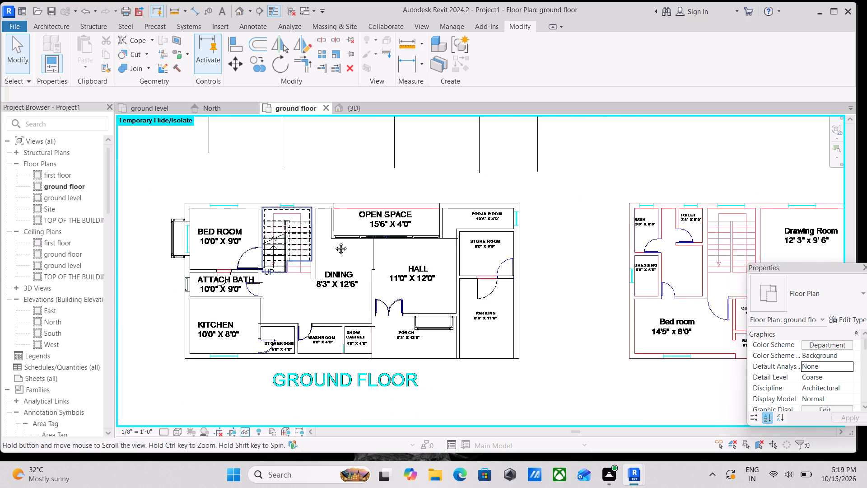
{"action": "middle_click_drag", "start_coordinate": [334, 242], "coordinate": [335, 242]}
{"action": "middle_click_drag", "start_coordinate": [512, 239], "coordinate": [472, 284]}
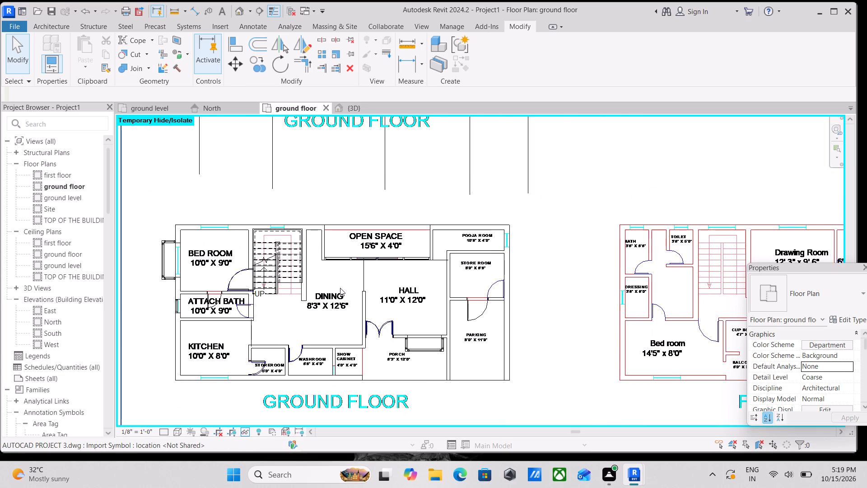
Place a 24" x 48" Window-Double-Hung-Arch-Head window at the window mark in the pooja room's outer wall.
{"action": "type", "text": "WN"}
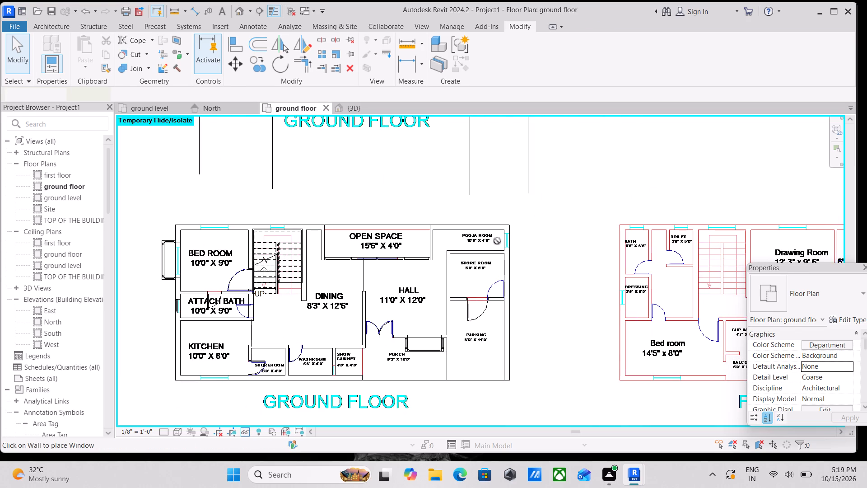
{"action": "scroll", "coordinate": [510, 239], "scroll_direction": "up", "scroll_amount": 4}
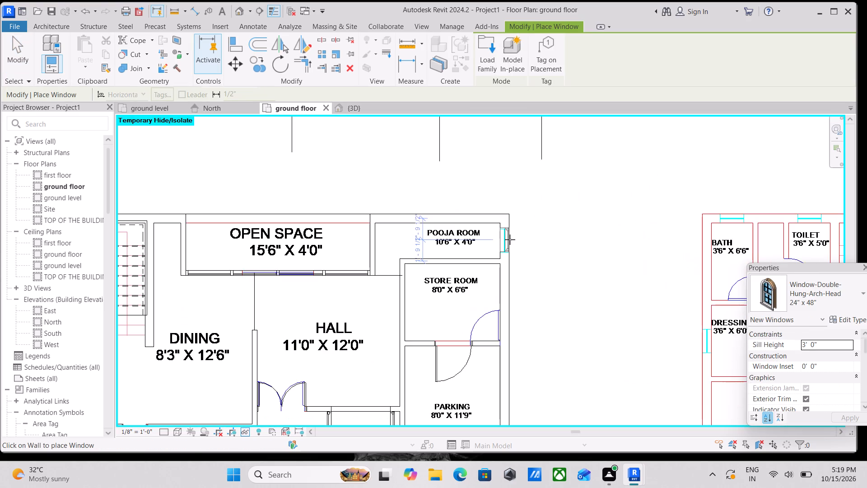
{"action": "scroll", "coordinate": [500, 239], "scroll_direction": "up", "scroll_amount": 3}
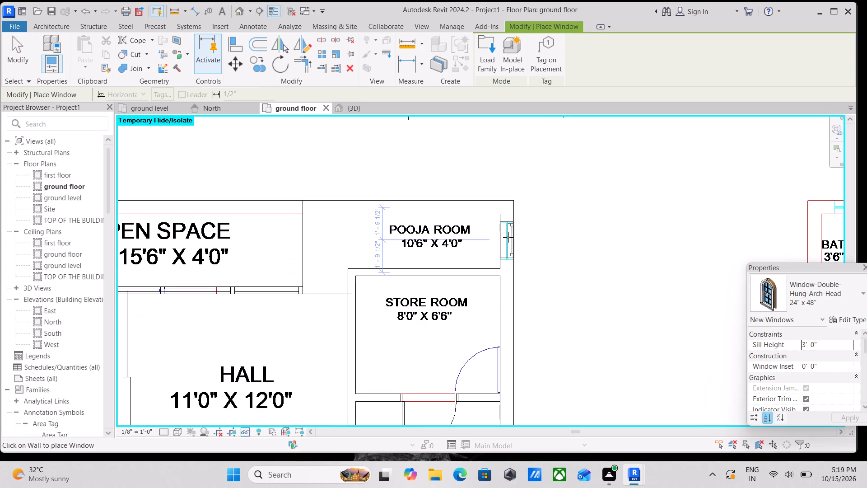
{"action": "left_click", "coordinate": [508, 237]}
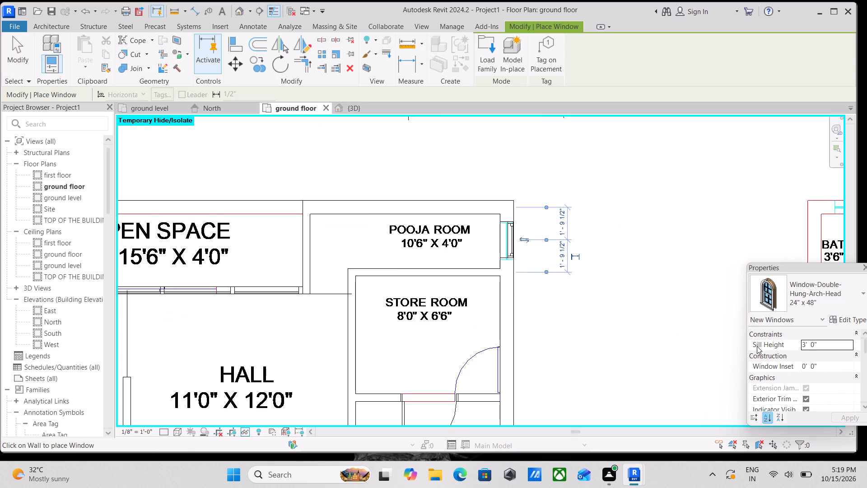
{"action": "key", "text": "Escape"}
{"action": "key", "text": "Escape"}
{"action": "scroll", "coordinate": [517, 248], "scroll_direction": "up", "scroll_amount": 2}
{"action": "key", "text": "Escape"}
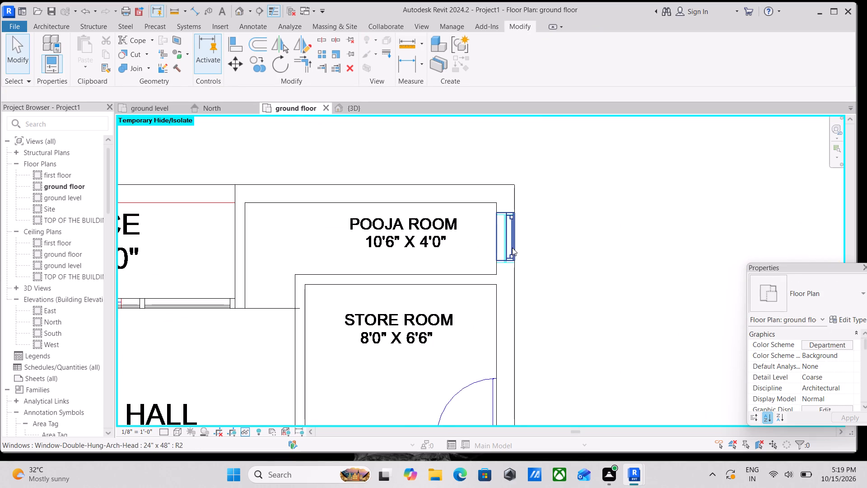
Set the pooja room window's sill height to 5'.
{"action": "left_click", "coordinate": [512, 246]}
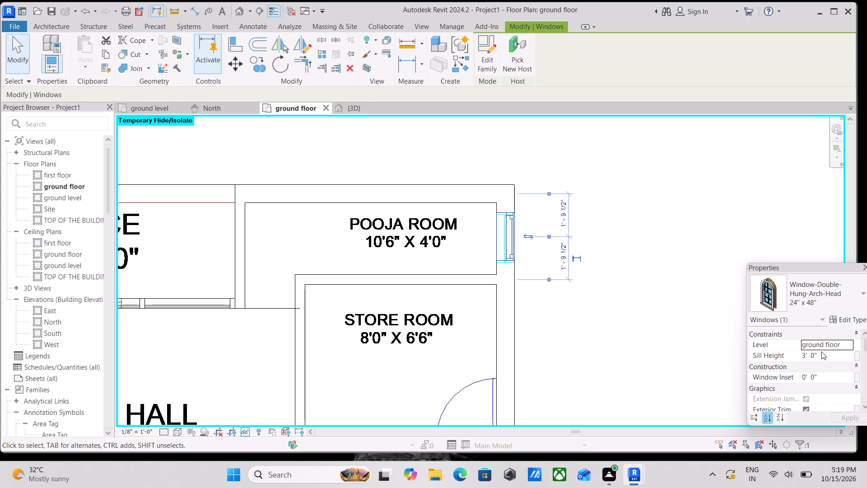
{"action": "left_click", "coordinate": [821, 352]}
{"action": "left_click_drag", "start_coordinate": [821, 352], "coordinate": [783, 353]}
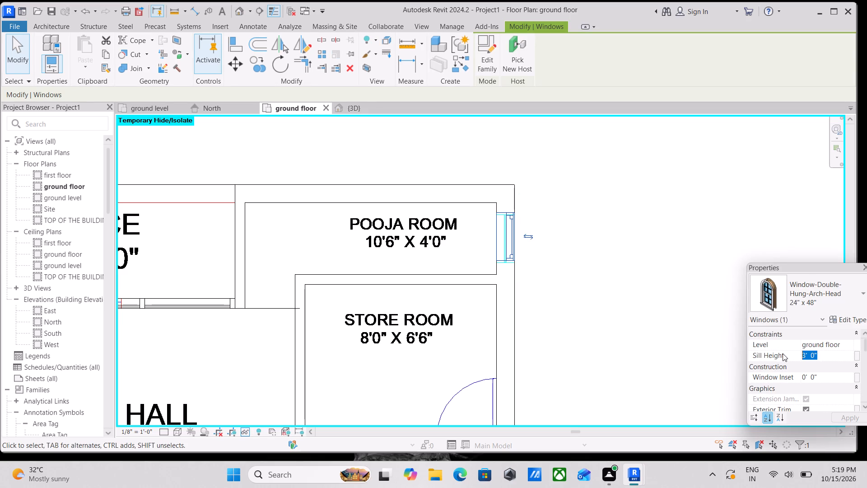
{"action": "type", "text": "5'"}
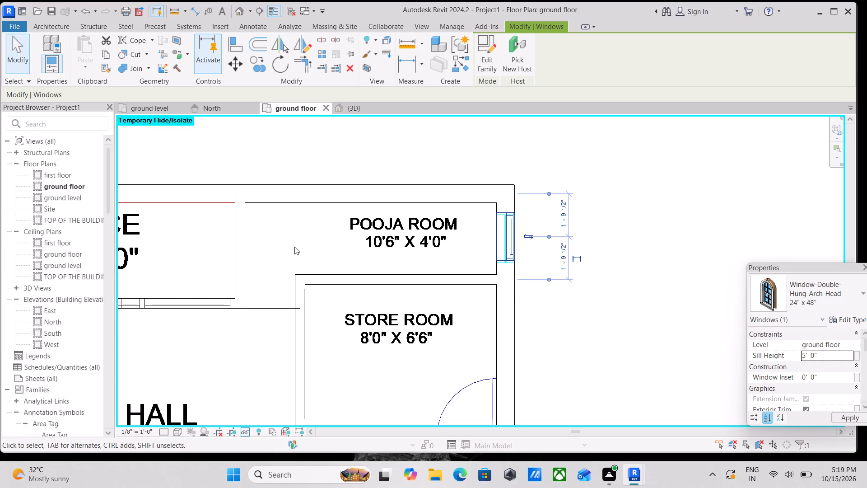
{"action": "scroll", "coordinate": [296, 268], "scroll_direction": "down", "scroll_amount": 2}
{"action": "scroll", "coordinate": [331, 250], "scroll_direction": "down", "scroll_amount": 2}
{"action": "middle_click_drag", "start_coordinate": [331, 250], "coordinate": [343, 267]}
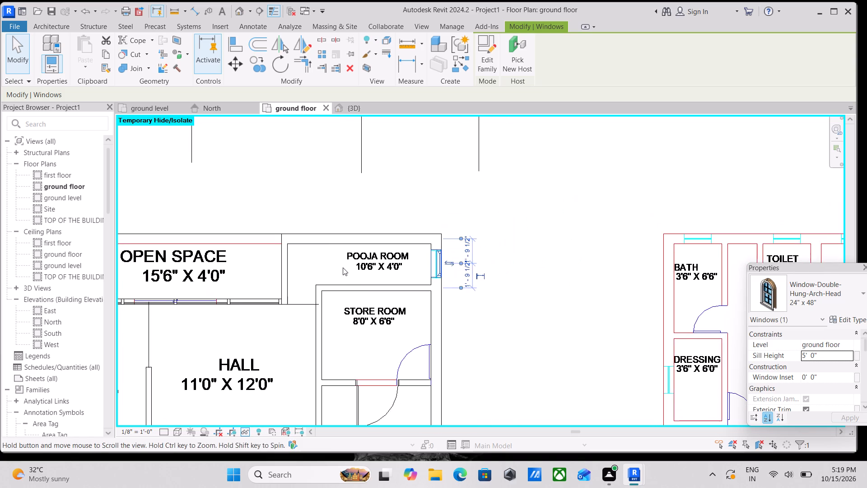
{"action": "key", "text": "Escape"}
Examine the ground floor plan and the 3D model from the front, checking the pooja room's arched window.
{"action": "scroll", "coordinate": [341, 267], "scroll_direction": "down", "scroll_amount": 4}
{"action": "middle_click_drag", "start_coordinate": [334, 274], "coordinate": [412, 258]}
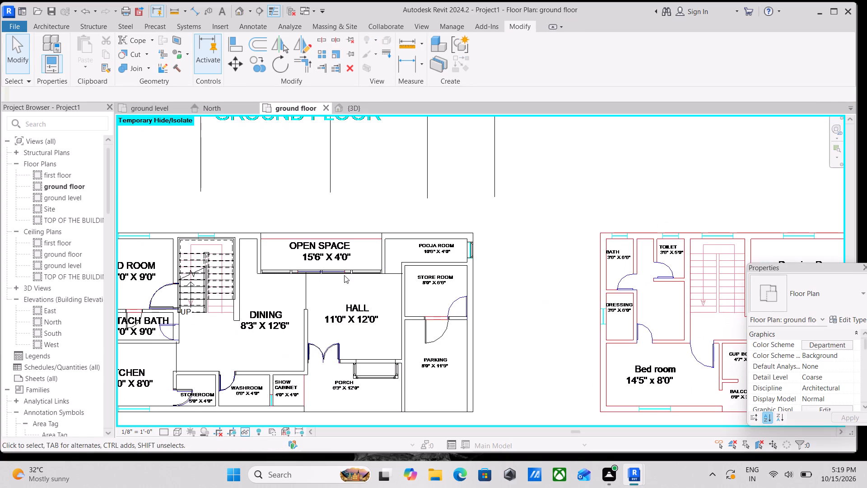
{"action": "scroll", "coordinate": [275, 302], "scroll_direction": "up", "scroll_amount": 3}
{"action": "middle_click_drag", "start_coordinate": [267, 302], "coordinate": [410, 265]}
{"action": "scroll", "coordinate": [357, 278], "scroll_direction": "down", "scroll_amount": 2}
{"action": "middle_click_drag", "start_coordinate": [357, 278], "coordinate": [372, 278]}
{"action": "left_click", "coordinate": [348, 105]}
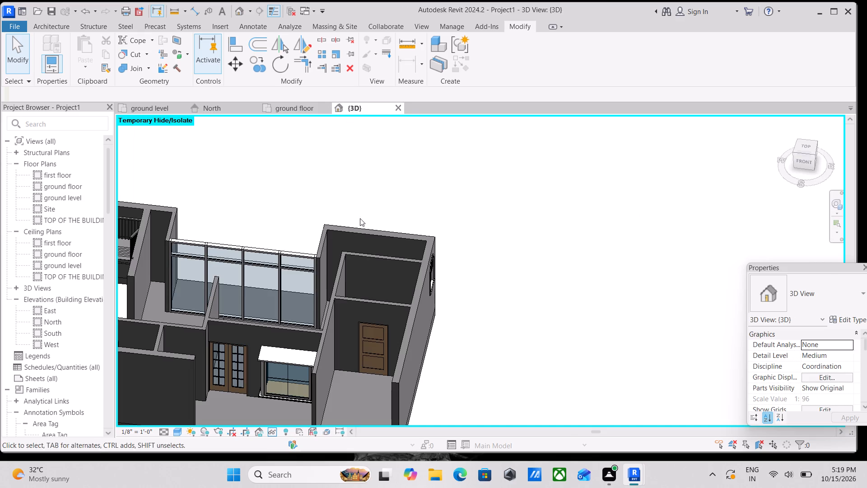
{"action": "scroll", "coordinate": [351, 264], "scroll_direction": "down", "scroll_amount": 3}
{"action": "middle_click_drag", "start_coordinate": [351, 268], "coordinate": [396, 217]}
{"action": "middle_click_drag", "start_coordinate": [314, 245], "coordinate": [400, 239]}
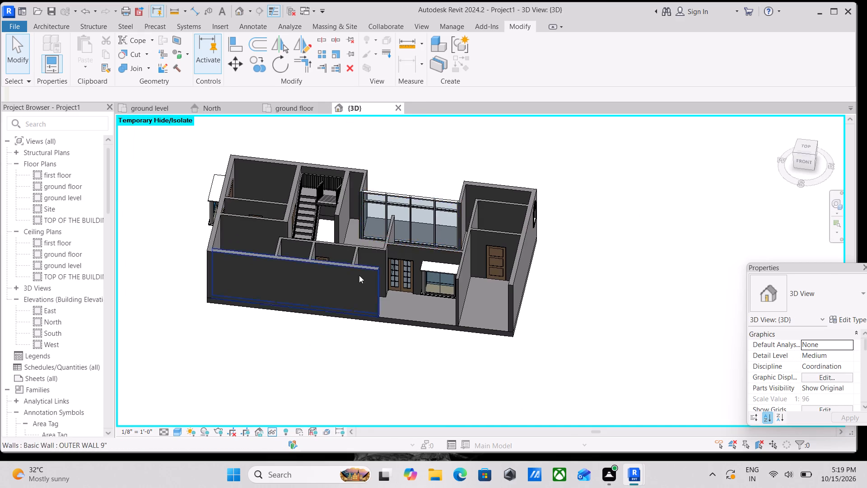
{"action": "scroll", "coordinate": [353, 276], "scroll_direction": "up", "scroll_amount": 2}
{"action": "middle_click_drag", "start_coordinate": [383, 260], "coordinate": [385, 278]}
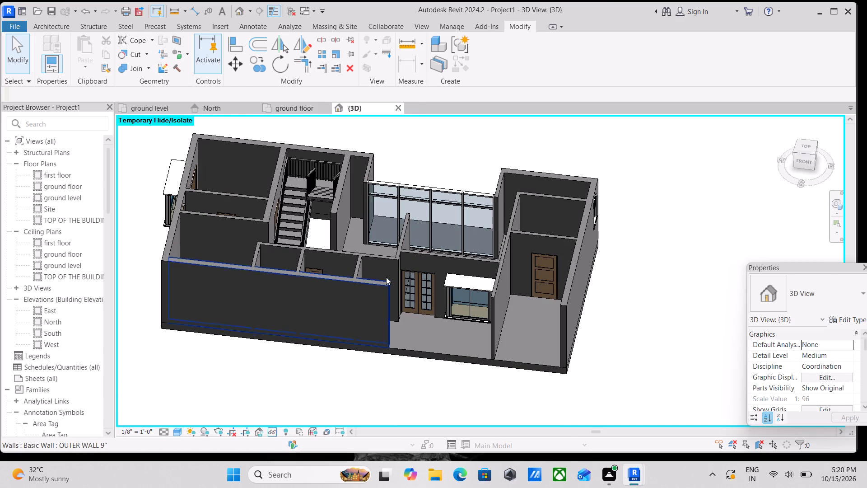
{"action": "scroll", "coordinate": [386, 277], "scroll_direction": "down", "scroll_amount": 1}
{"action": "scroll", "coordinate": [395, 237], "scroll_direction": "down", "scroll_amount": 2}
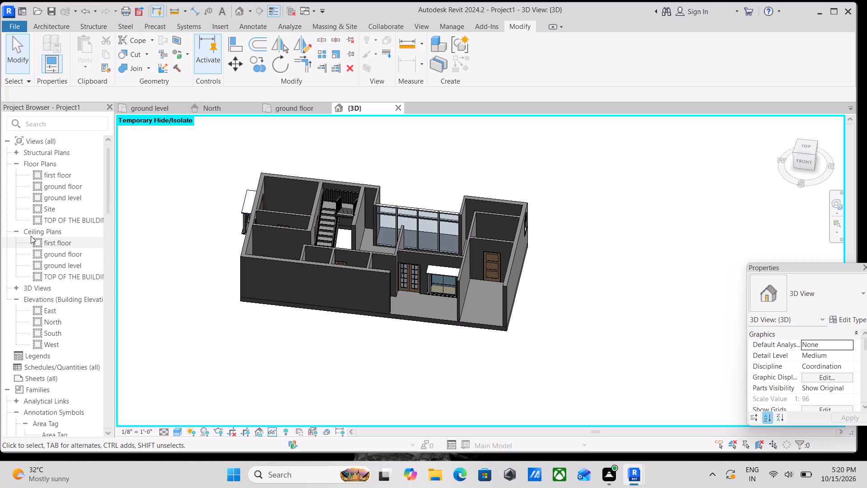
Examine the building and its levels in the North elevation.
{"action": "double_click", "coordinate": [50, 189]}
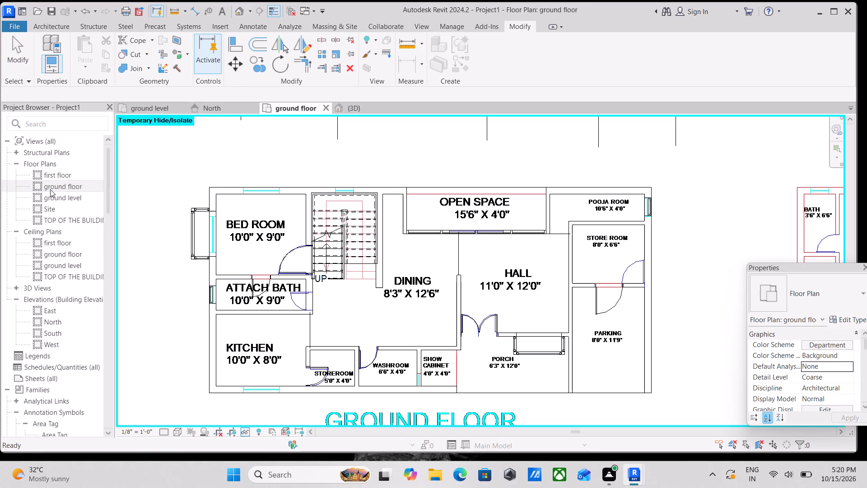
{"action": "scroll", "coordinate": [93, 273], "scroll_direction": "down", "scroll_amount": 1}
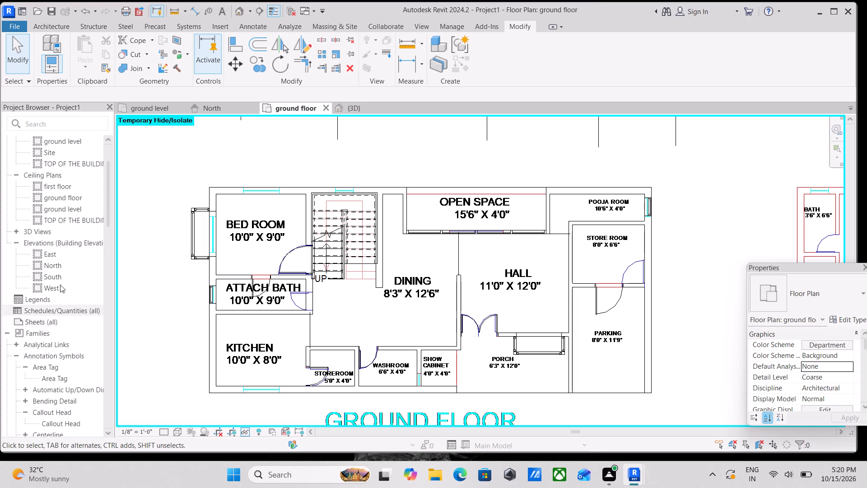
{"action": "double_click", "coordinate": [66, 263]}
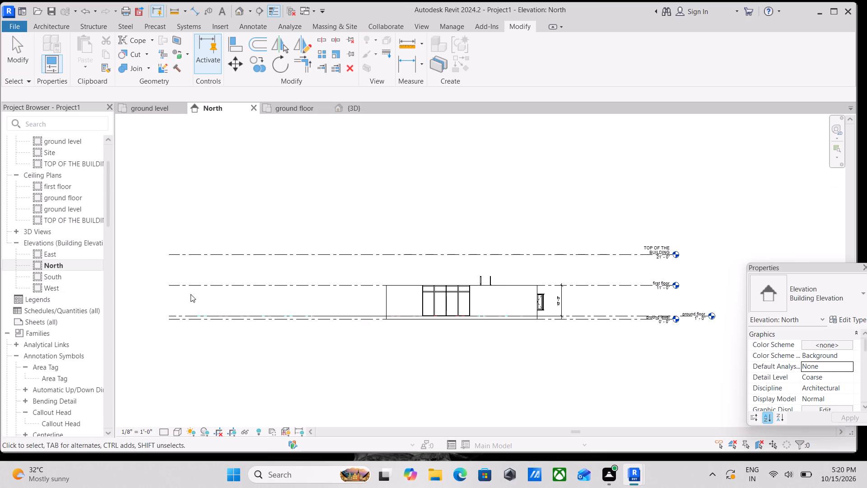
{"action": "scroll", "coordinate": [477, 313], "scroll_direction": "up", "scroll_amount": 5}
{"action": "middle_click_drag", "start_coordinate": [527, 297], "coordinate": [405, 302]}
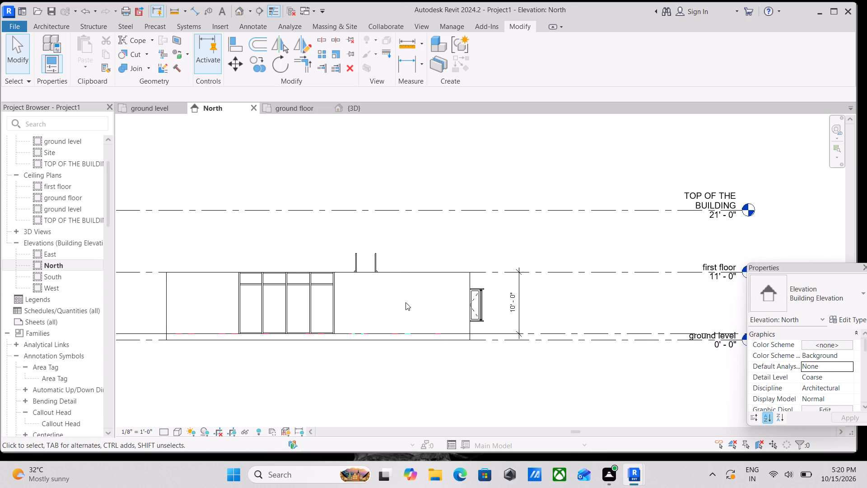
{"action": "scroll", "coordinate": [406, 302], "scroll_direction": "down", "scroll_amount": 2}
{"action": "scroll", "coordinate": [341, 320], "scroll_direction": "down", "scroll_amount": 1}
{"action": "middle_click_drag", "start_coordinate": [341, 320], "coordinate": [406, 321]}
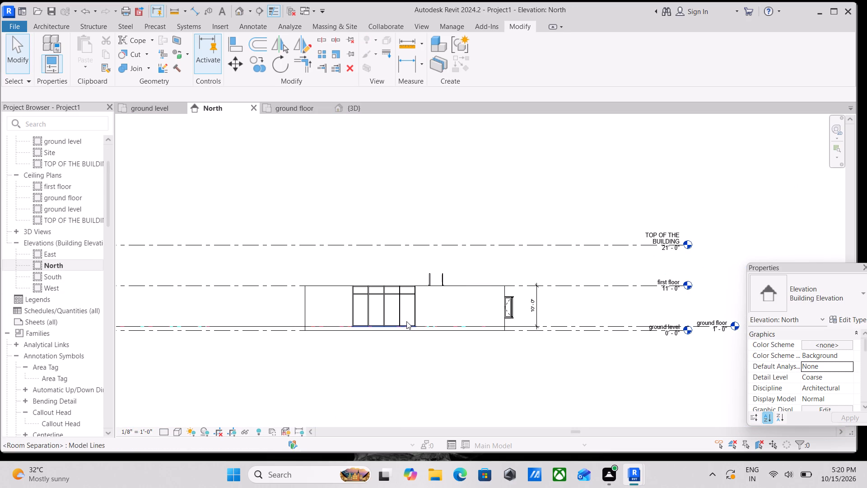
{"action": "scroll", "coordinate": [406, 321], "scroll_direction": "down", "scroll_amount": 1}
{"action": "middle_click_drag", "start_coordinate": [407, 322], "coordinate": [422, 337]}
{"action": "scroll", "coordinate": [370, 296], "scroll_direction": "down", "scroll_amount": 2}
{"action": "middle_click_drag", "start_coordinate": [370, 296], "coordinate": [397, 333]}
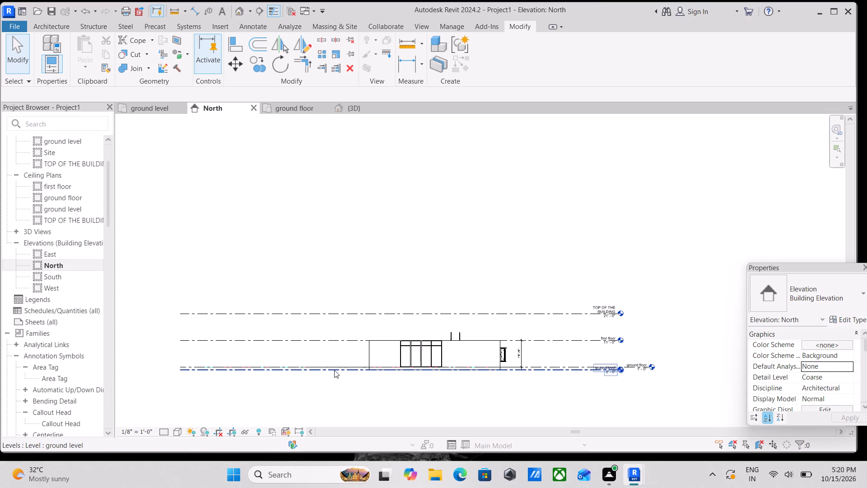
Examine the building against the ground level, ground floor, first floor and top-of-building levels in the North elevation.
{"action": "scroll", "coordinate": [382, 376], "scroll_direction": "up", "scroll_amount": 3}
{"action": "scroll", "coordinate": [428, 382], "scroll_direction": "up", "scroll_amount": 3}
{"action": "scroll", "coordinate": [363, 373], "scroll_direction": "down", "scroll_amount": 2}
{"action": "middle_click_drag", "start_coordinate": [364, 373], "coordinate": [381, 381]}
{"action": "scroll", "coordinate": [523, 373], "scroll_direction": "up", "scroll_amount": 2}
{"action": "left_click", "coordinate": [285, 364]}
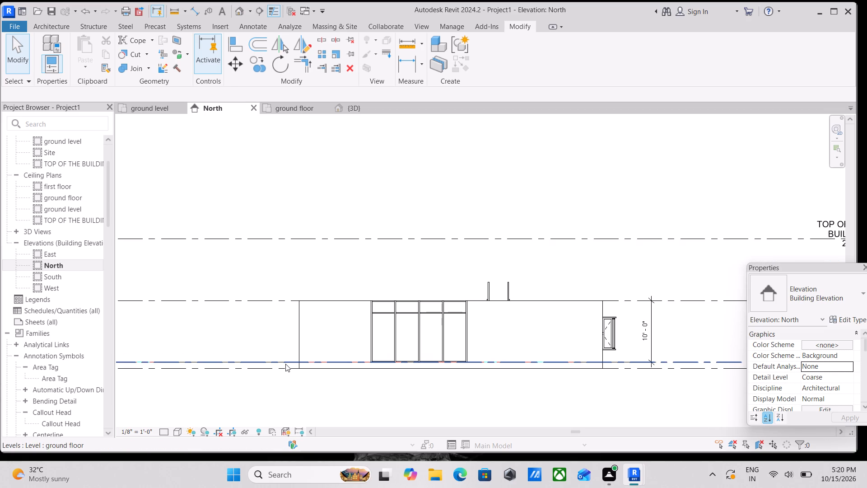
{"action": "scroll", "coordinate": [285, 364], "scroll_direction": "down", "scroll_amount": 3}
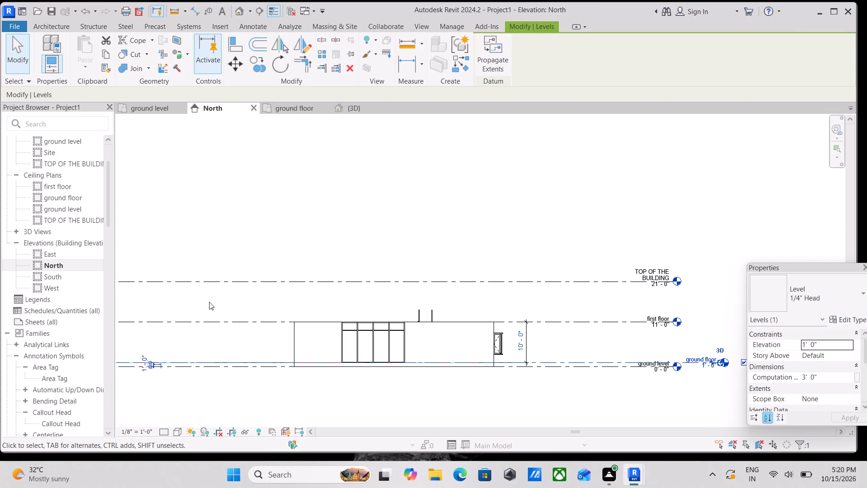
{"action": "scroll", "coordinate": [219, 313], "scroll_direction": "down", "scroll_amount": 2}
{"action": "key", "text": "Escape"}
{"action": "scroll", "coordinate": [219, 314], "scroll_direction": "down", "scroll_amount": 2}
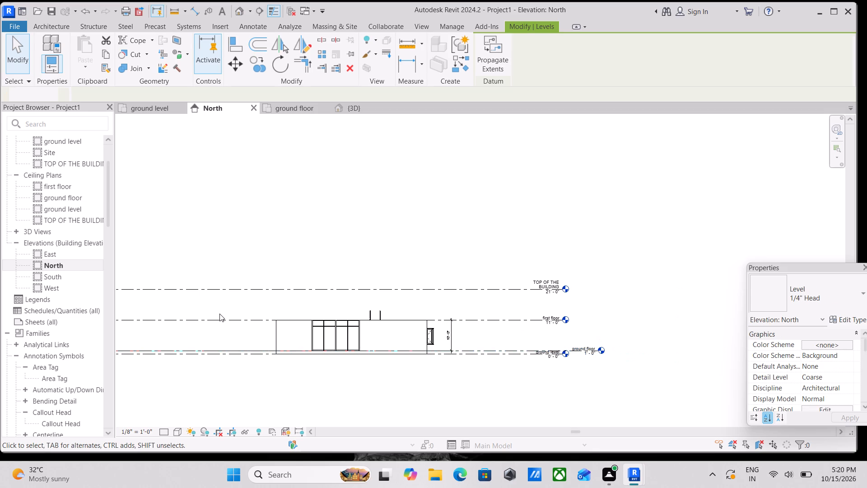
{"action": "scroll", "coordinate": [253, 318], "scroll_direction": "down", "scroll_amount": 3}
{"action": "scroll", "coordinate": [293, 327], "scroll_direction": "up", "scroll_amount": 3}
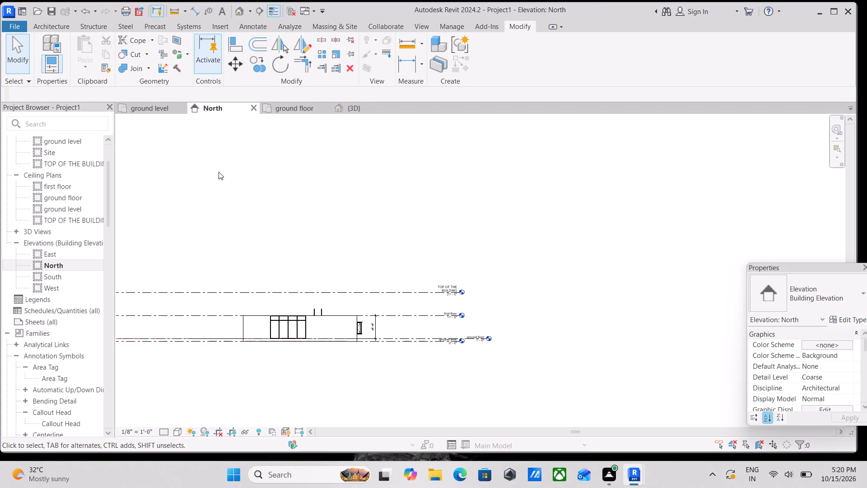
{"action": "scroll", "coordinate": [298, 247], "scroll_direction": "down", "scroll_amount": 1}
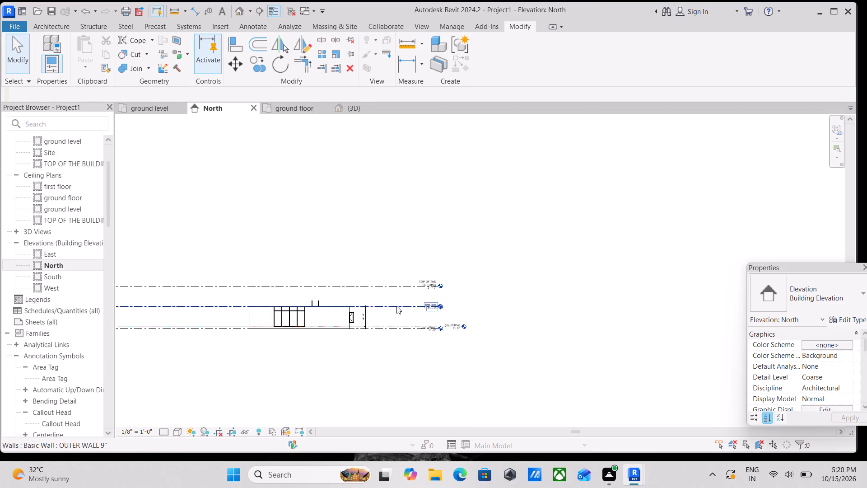
{"action": "scroll", "coordinate": [413, 305], "scroll_direction": "up", "scroll_amount": 3}
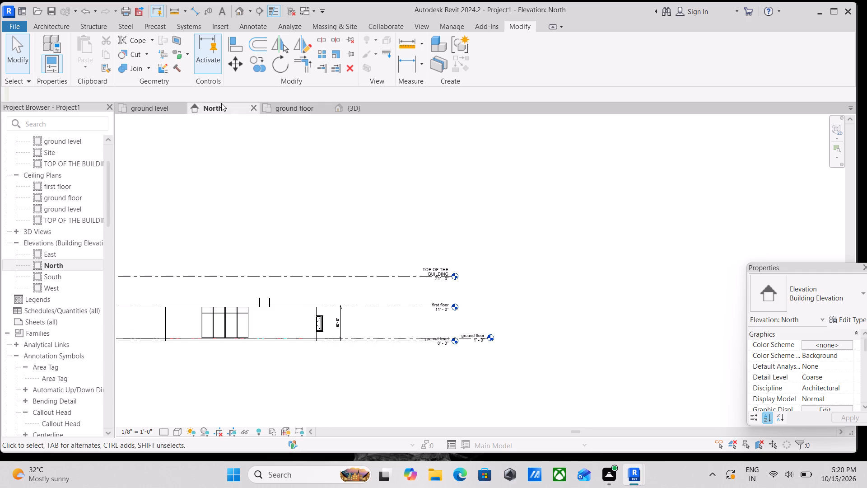
In the ground level plan, leave the imported AUTOCAD PROJECT 3.dwg drawing unpinned and paste a copy aligned to the first floor level.
{"action": "left_click", "coordinate": [163, 109]}
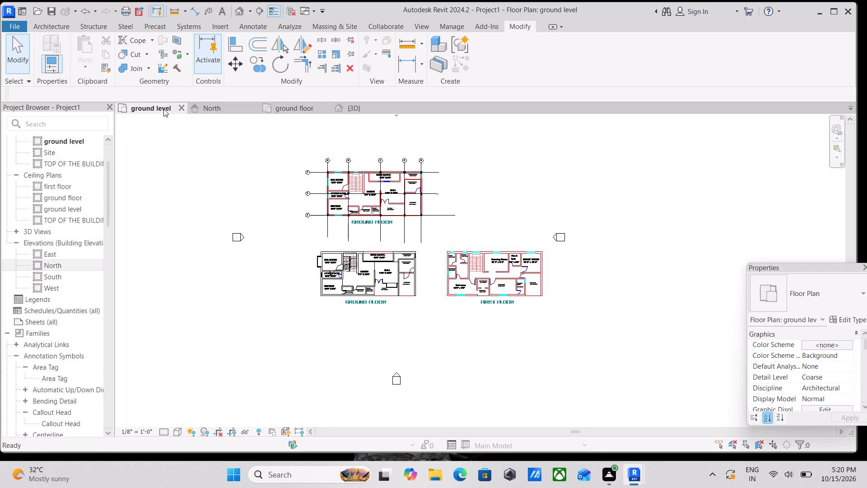
{"action": "scroll", "coordinate": [392, 282], "scroll_direction": "up", "scroll_amount": 6}
{"action": "scroll", "coordinate": [432, 299], "scroll_direction": "up", "scroll_amount": 3}
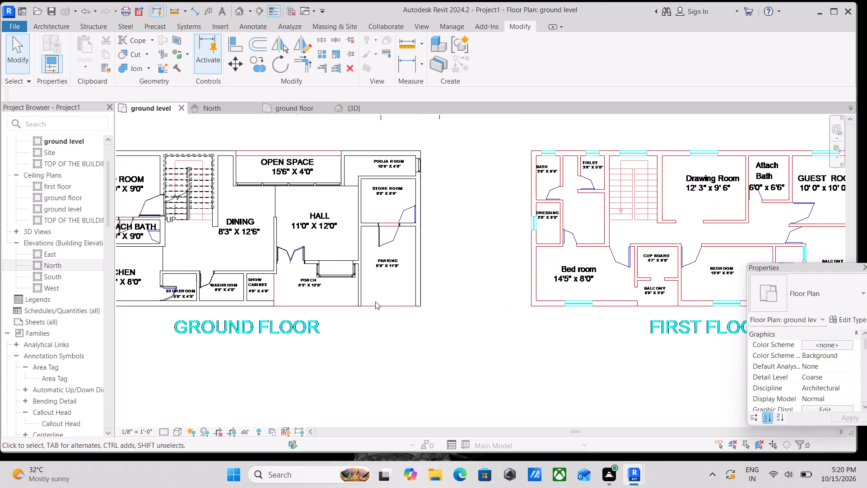
{"action": "scroll", "coordinate": [354, 317], "scroll_direction": "down", "scroll_amount": 2}
{"action": "middle_click_drag", "start_coordinate": [354, 317], "coordinate": [345, 359]}
{"action": "scroll", "coordinate": [400, 322], "scroll_direction": "down", "scroll_amount": 1}
{"action": "middle_click_drag", "start_coordinate": [400, 322], "coordinate": [318, 309]}
{"action": "left_click", "coordinate": [392, 333]}
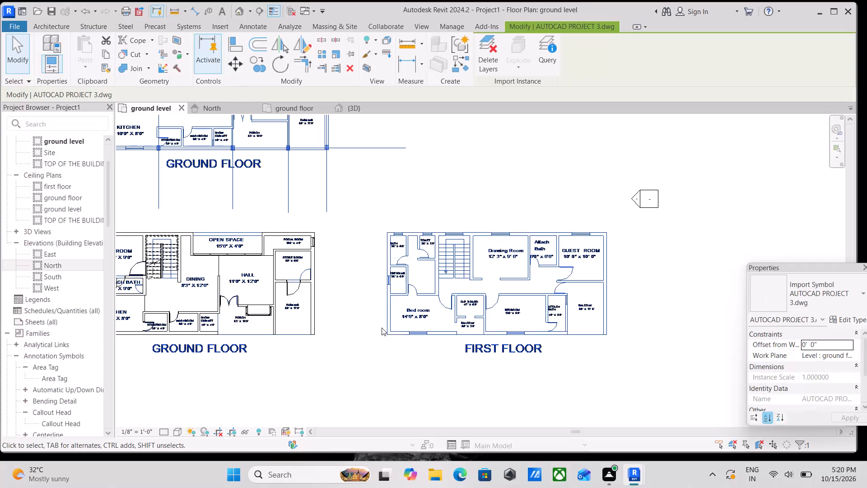
{"action": "scroll", "coordinate": [382, 328], "scroll_direction": "down", "scroll_amount": 1}
{"action": "key", "text": "p"}
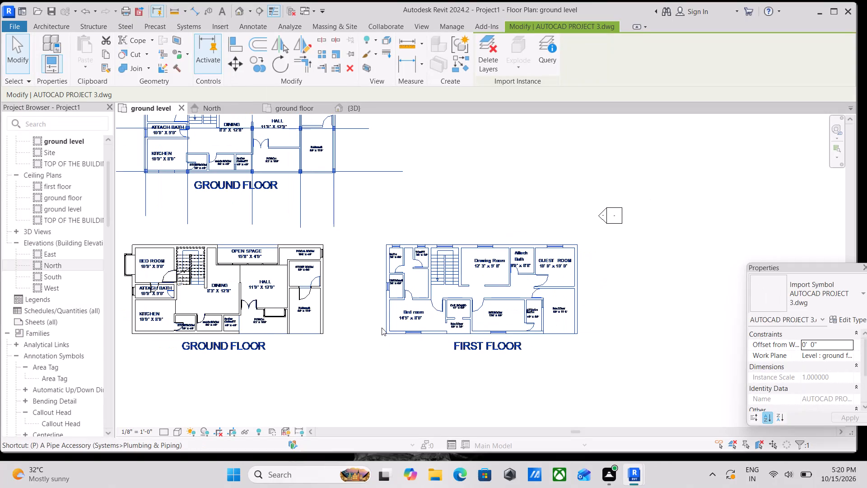
{"action": "key", "text": "n"}
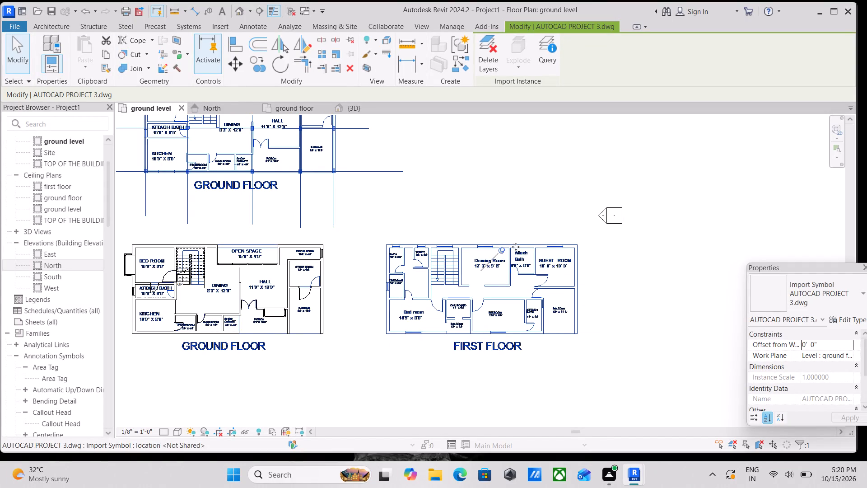
{"action": "left_click", "coordinate": [502, 252]}
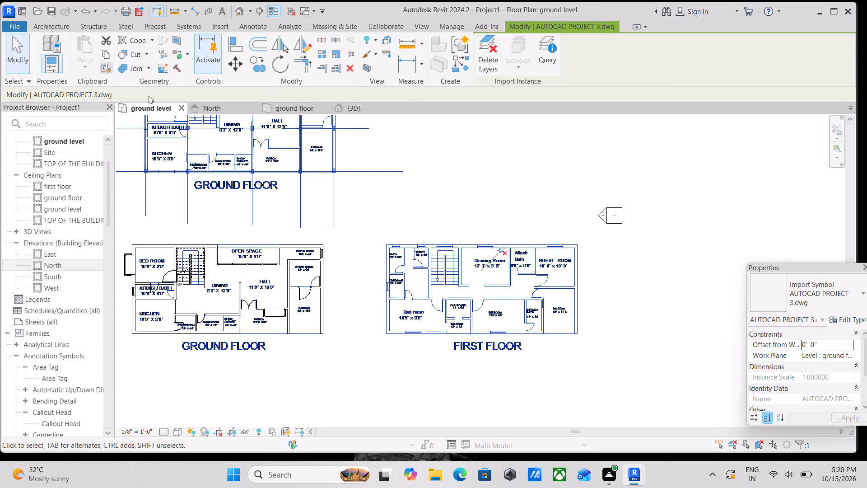
{"action": "left_click", "coordinate": [103, 54]}
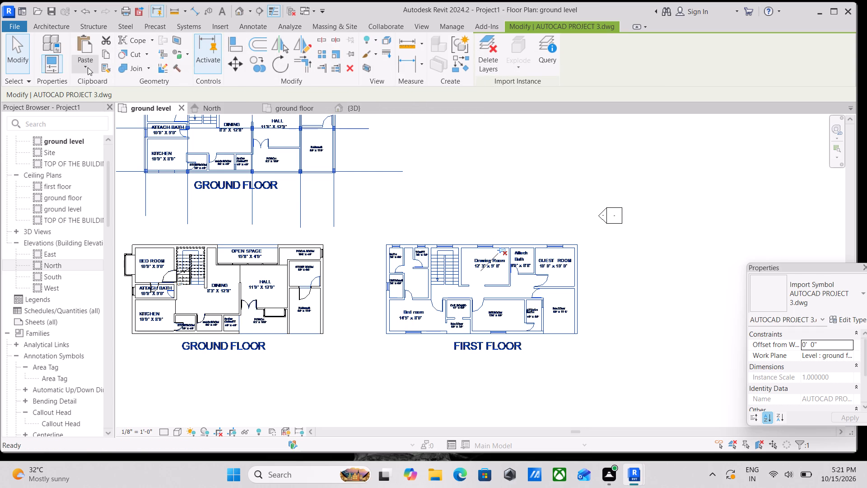
{"action": "left_click", "coordinate": [88, 67]}
{"action": "left_click", "coordinate": [122, 111]}
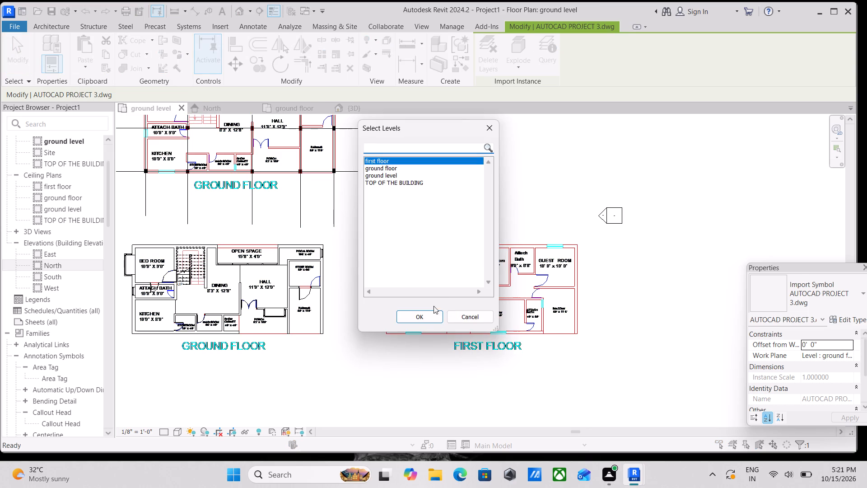
{"action": "left_click", "coordinate": [423, 319]}
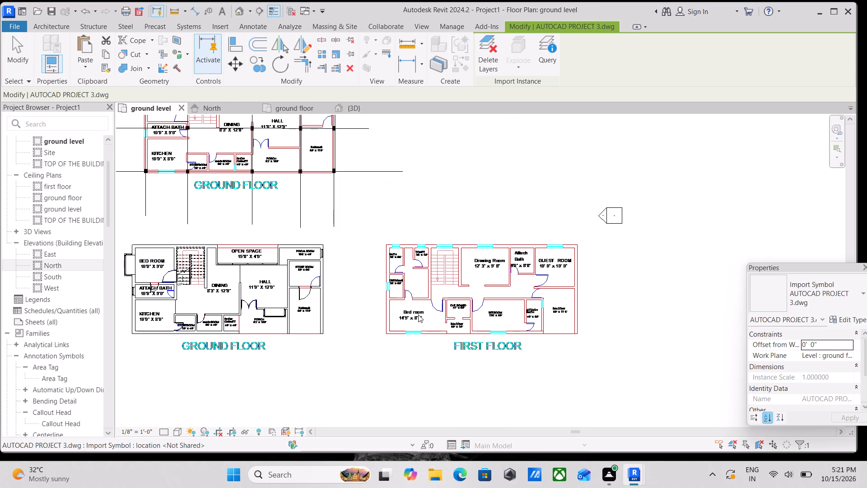
In the first floor plan, nudge the pasted CAD drawing left to bring its FIRST FLOOR layout over the modelled building.
{"action": "scroll", "coordinate": [424, 308], "scroll_direction": "down", "scroll_amount": 2}
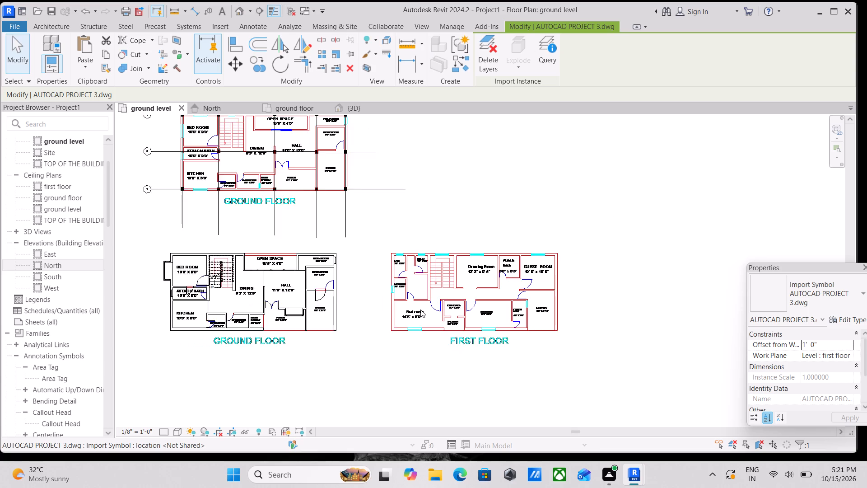
{"action": "scroll", "coordinate": [242, 151], "scroll_direction": "down", "scroll_amount": 2}
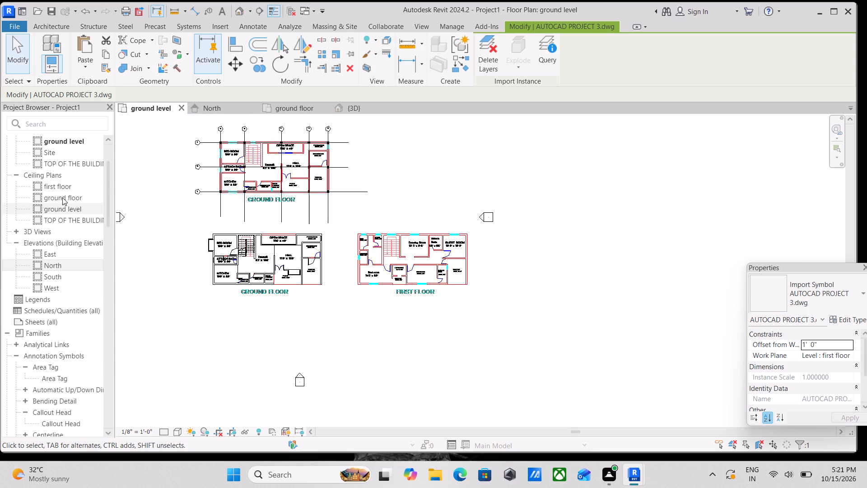
{"action": "scroll", "coordinate": [41, 167], "scroll_direction": "up", "scroll_amount": 3}
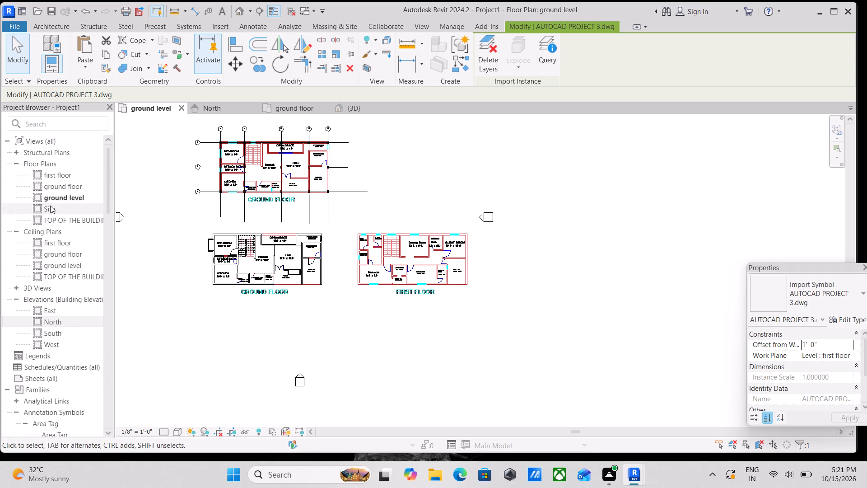
{"action": "double_click", "coordinate": [43, 173]}
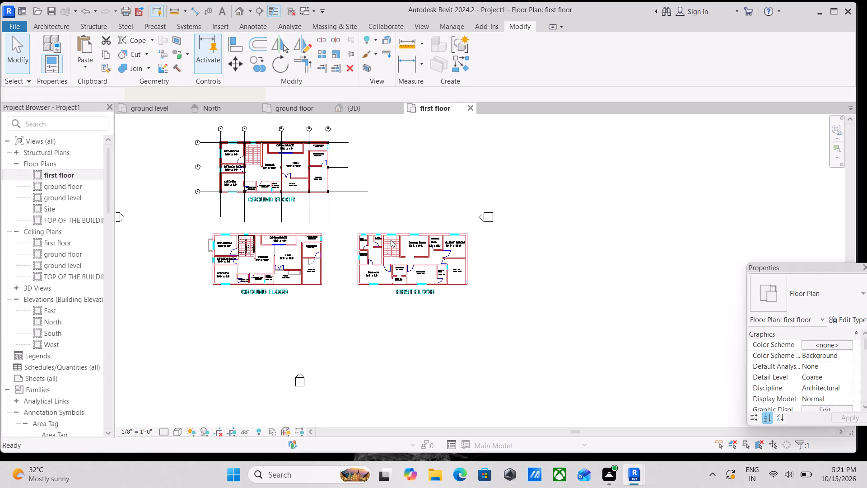
{"action": "scroll", "coordinate": [391, 239], "scroll_direction": "down", "scroll_amount": 2}
{"action": "scroll", "coordinate": [299, 226], "scroll_direction": "up", "scroll_amount": 5}
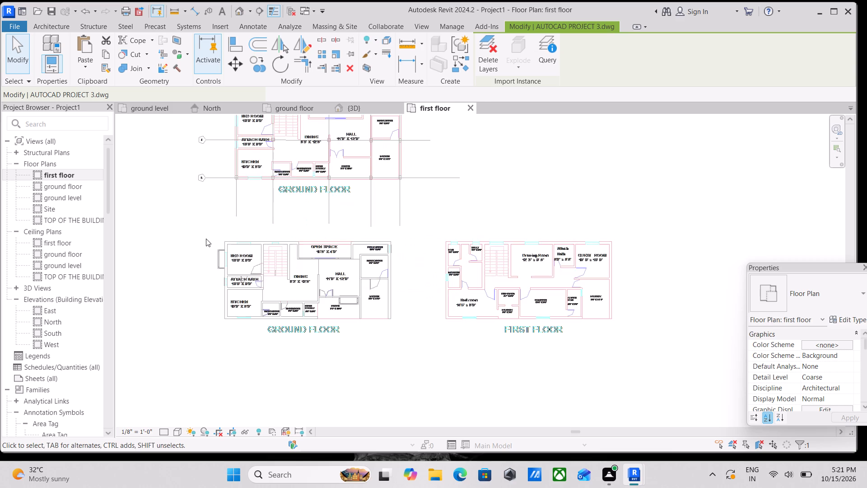
{"action": "scroll", "coordinate": [206, 239], "scroll_direction": "up", "scroll_amount": 3}
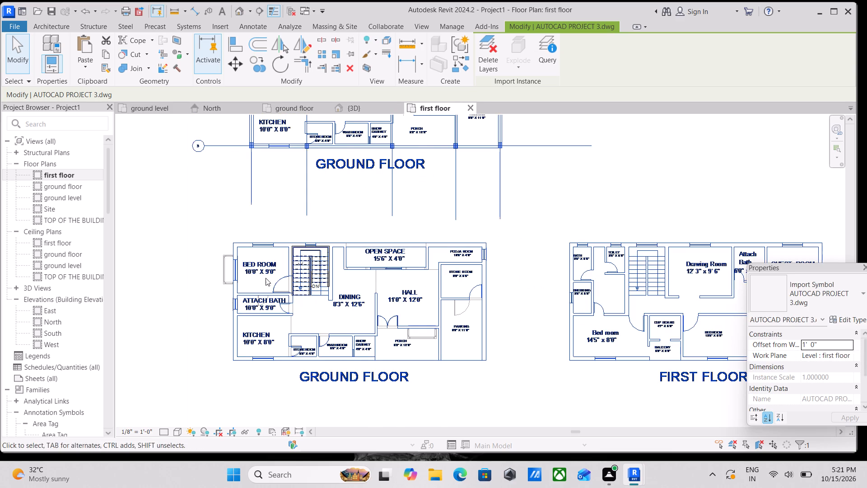
{"action": "scroll", "coordinate": [265, 277], "scroll_direction": "up", "scroll_amount": 3}
{"action": "scroll", "coordinate": [283, 267], "scroll_direction": "down", "scroll_amount": 2}
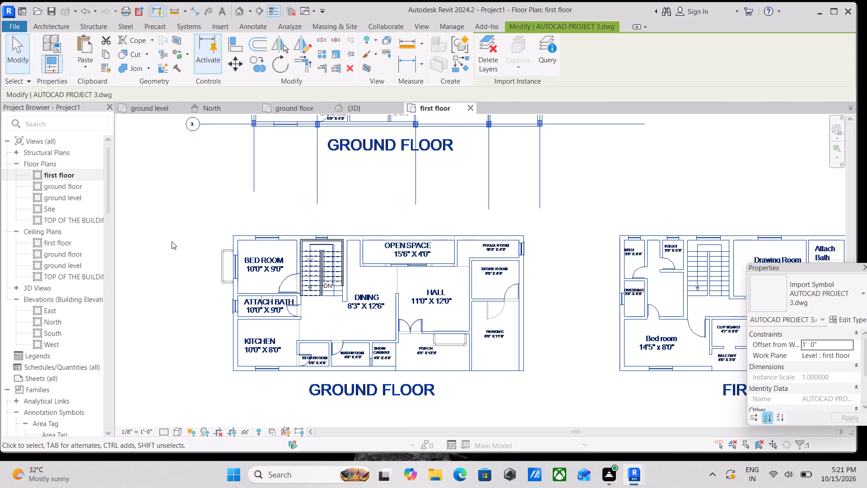
{"action": "scroll", "coordinate": [217, 216], "scroll_direction": "down", "scroll_amount": 3}
{"action": "left_click", "coordinate": [255, 238]}
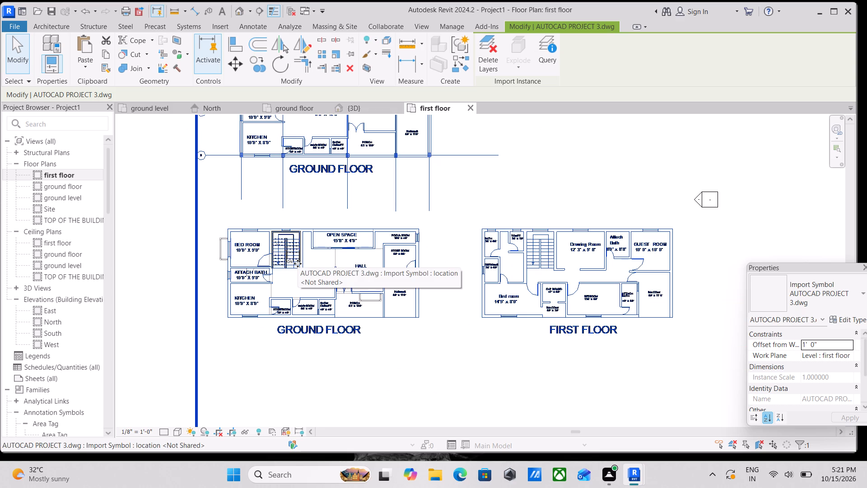
{"action": "scroll", "coordinate": [329, 294], "scroll_direction": "up", "scroll_amount": 2}
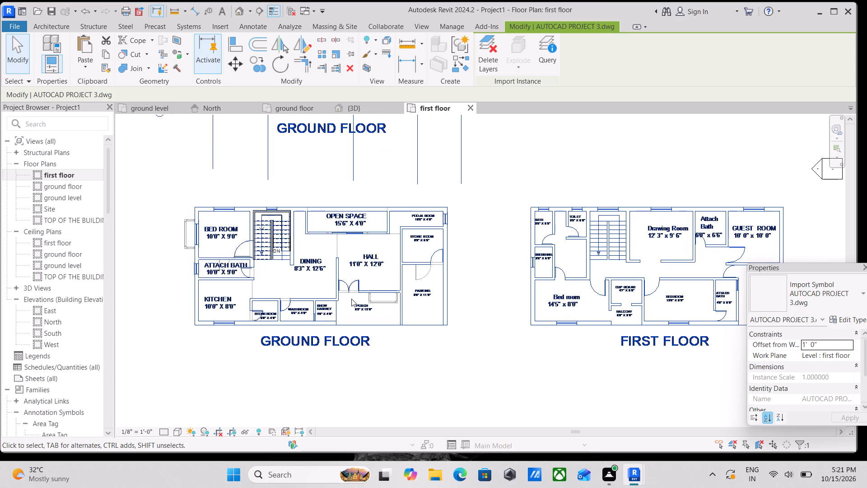
{"action": "key", "text": "Left"}
{"action": "key", "text": "Left"}
{"action": "key", "text": "Left"}
{"action": "key", "text": "Left"}
{"action": "key", "text": "Left"}
{"action": "key", "text": "Left"}
{"action": "key", "text": "Left"}
{"action": "key", "text": "Left"}
{"action": "key", "text": "Left"}
{"action": "key", "text": "Left"}
{"action": "key", "text": "Left"}
{"action": "key", "text": "Left"}
{"action": "key", "text": "Left"}
{"action": "key", "text": "Left"}
{"action": "key", "text": "Left"}
{"action": "key", "text": "Left"}
{"action": "key", "text": "Left"}
{"action": "key", "text": "Left"}
{"action": "key", "text": "Left"}
{"action": "key", "text": "Left"}
{"action": "key", "text": "Left"}
{"action": "key", "text": "Left"}
{"action": "key", "text": "Left"}
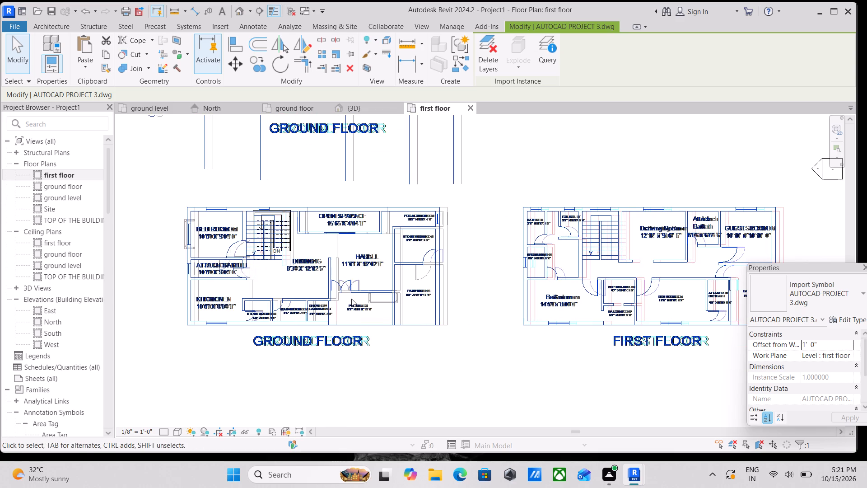
{"action": "key", "text": "Left"}
{"action": "key", "text": "Left"}
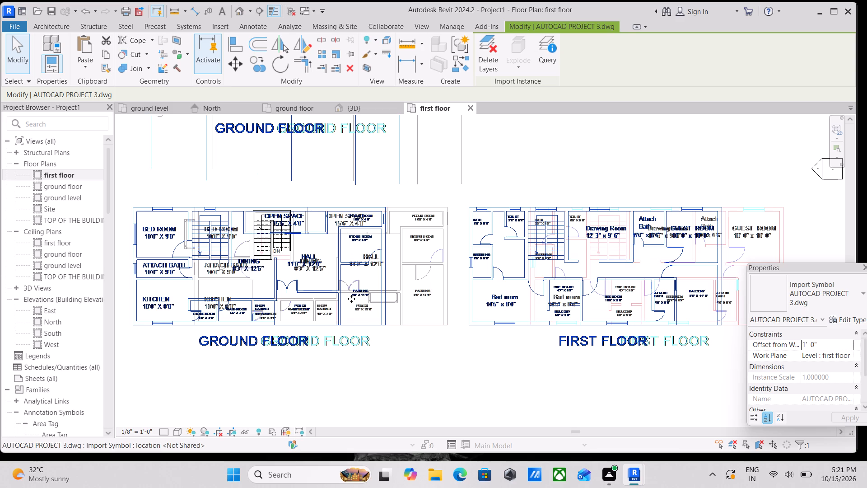
{"action": "key", "text": "Left"}
{"action": "key", "text": "Left"}
{"action": "key", "text": "Left"}
{"action": "key", "text": "Left"}
{"action": "key", "text": "Left"}
{"action": "key", "text": "Left"}
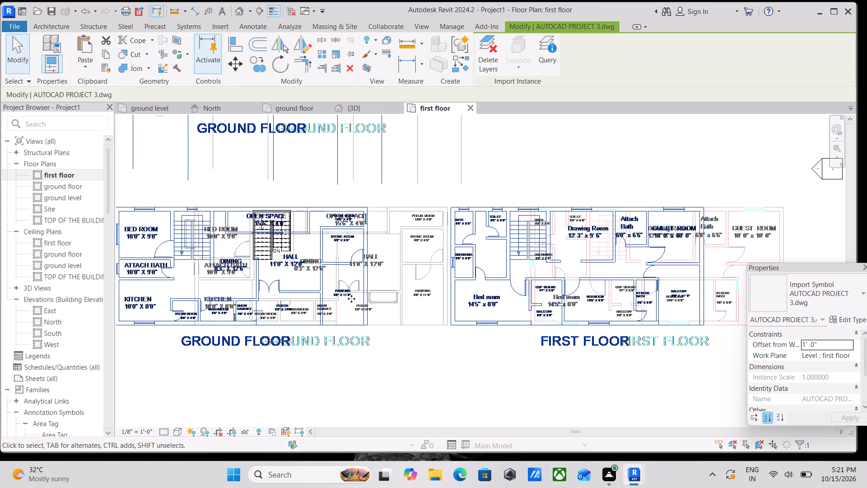
{"action": "key", "text": "Left"}
{"action": "key", "text": "Left"}
{"action": "key", "text": "Left"}
{"action": "key", "text": "Left"}
{"action": "key", "text": "Left"}
{"action": "key", "text": "Left"}
{"action": "key", "text": "Left"}
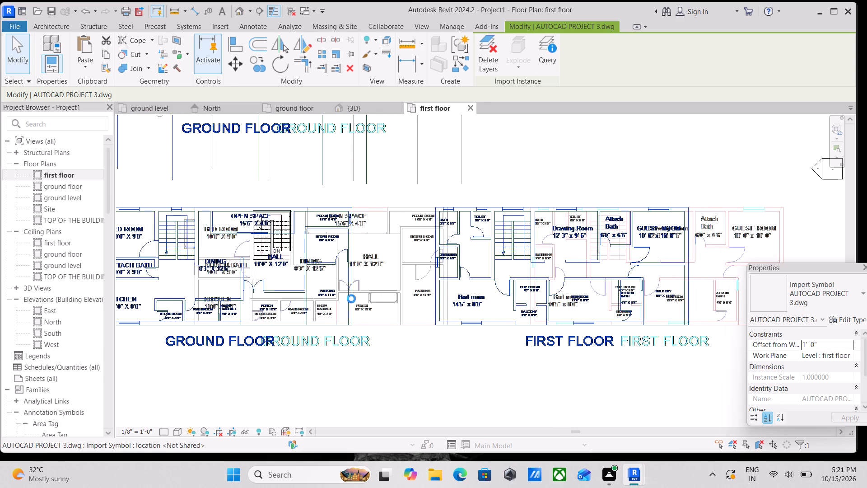
{"action": "key", "text": "Left"}
{"action": "key", "text": "Left"}
{"action": "key", "text": "Left"}
{"action": "key", "text": "Left"}
{"action": "key", "text": "Left"}
{"action": "key", "text": "Left"}
{"action": "key", "text": "Left"}
{"action": "key", "text": "Left"}
{"action": "key", "text": "Left"}
{"action": "key", "text": "Left"}
{"action": "key", "text": "Left"}
{"action": "key", "text": "Left"}
{"action": "key", "text": "Left"}
{"action": "key", "text": "Left"}
{"action": "key", "text": "Left"}
{"action": "key", "text": "Left"}
{"action": "key", "text": "Left"}
{"action": "key", "text": "Left"}
{"action": "key", "text": "Left"}
{"action": "key", "text": "Left"}
{"action": "key", "text": "Left"}
{"action": "key", "text": "Left"}
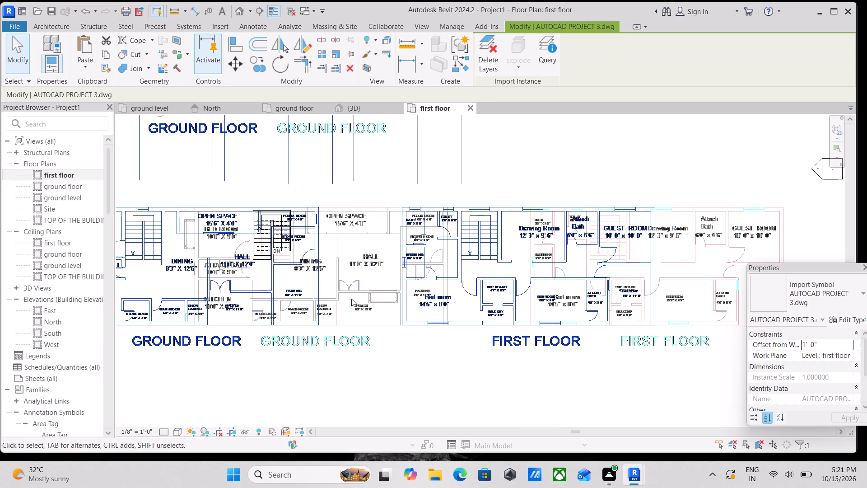
{"action": "key", "text": "Left"}
{"action": "key", "text": "Left"}
{"action": "key", "text": "Left"}
{"action": "key", "text": "Left"}
{"action": "key", "text": "Left"}
{"action": "key", "text": "Left"}
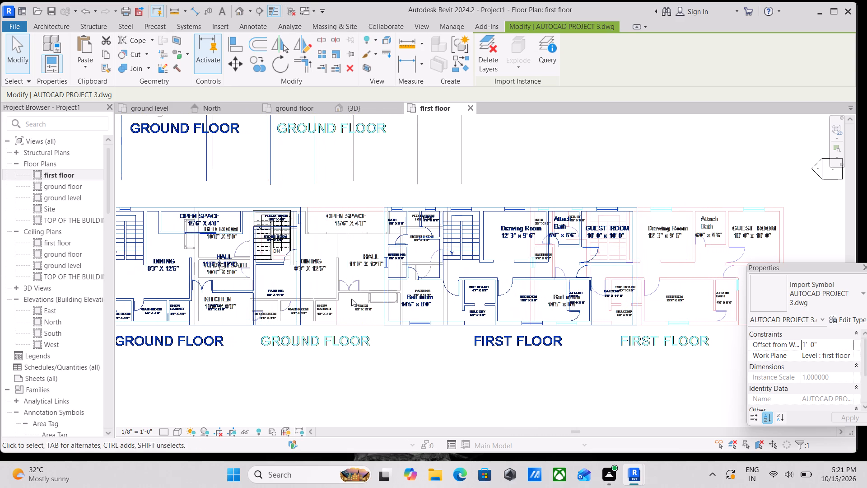
{"action": "key", "text": "Left"}
{"action": "key", "text": "Left"}
{"action": "key", "text": "Left"}
{"action": "key", "text": "Left"}
{"action": "key", "text": "Left"}
{"action": "key", "text": "Left"}
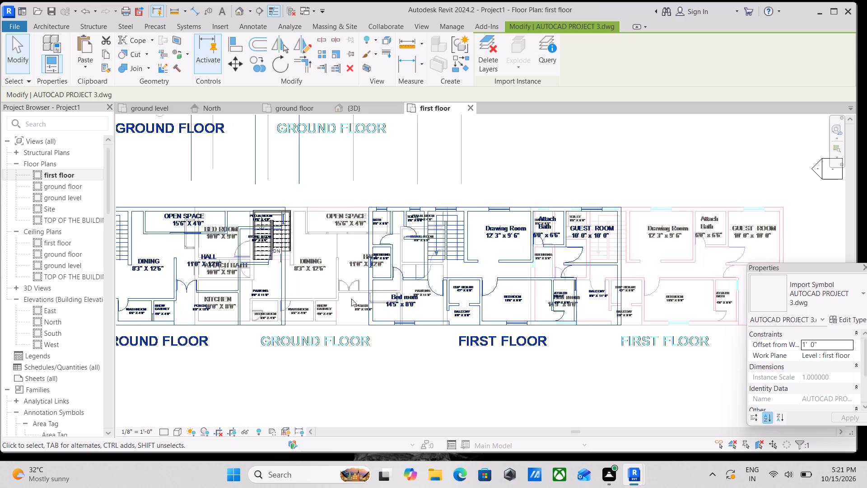
{"action": "key", "text": "Left"}
{"action": "key", "text": "Left"}
{"action": "key", "text": "Left"}
{"action": "key", "text": "Left"}
{"action": "key", "text": "Left"}
{"action": "key", "text": "Left"}
{"action": "key", "text": "Left"}
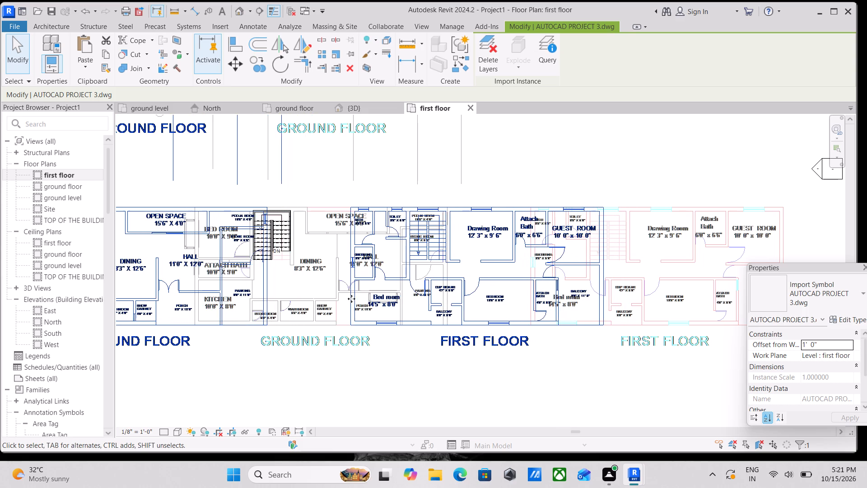
{"action": "key", "text": "Left"}
{"action": "key", "text": "Left"}
{"action": "key", "text": "Left"}
{"action": "key", "text": "Left"}
{"action": "key", "text": "Left"}
{"action": "key", "text": "Left"}
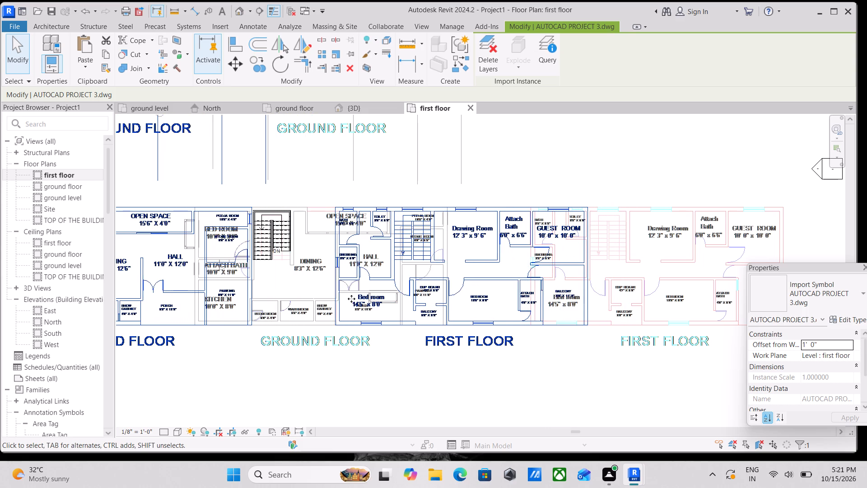
{"action": "key", "text": "Left"}
{"action": "key", "text": "Left"}
{"action": "key", "text": "Left"}
{"action": "key", "text": "Left"}
{"action": "key", "text": "Left"}
{"action": "key", "text": "Left"}
{"action": "key", "text": "Left"}
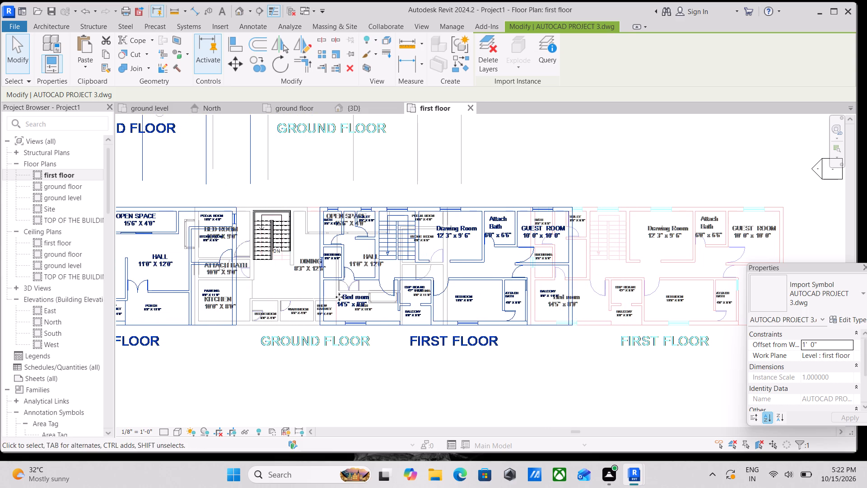
{"action": "key", "text": "Left"}
{"action": "key", "text": "Left"}
{"action": "key", "text": "Left"}
{"action": "key", "text": "Left"}
{"action": "key", "text": "Left"}
{"action": "key", "text": "Left"}
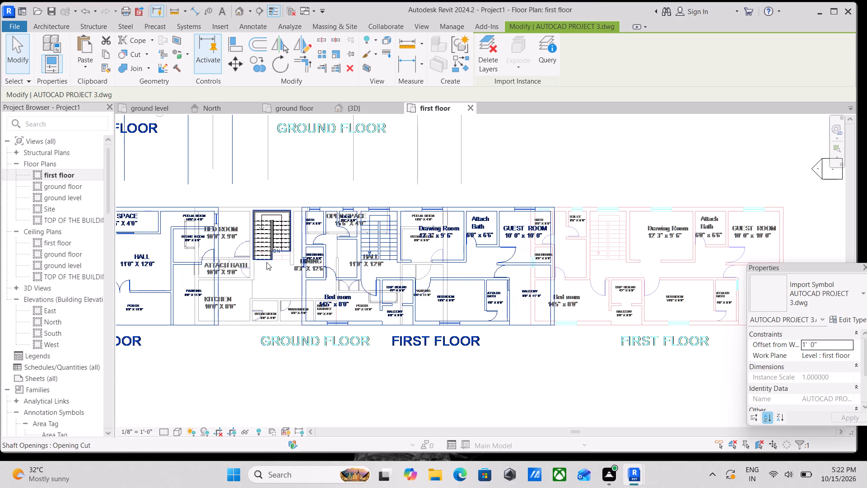
Nudge the pasted CAD drawing further left until its FIRST FLOOR layout nearly overlaps the modelled ground floor building.
{"action": "key", "text": "Left"}
{"action": "key", "text": "Left"}
{"action": "key", "text": "Left"}
{"action": "key", "text": "Left"}
{"action": "key", "text": "Left"}
{"action": "key", "text": "Left"}
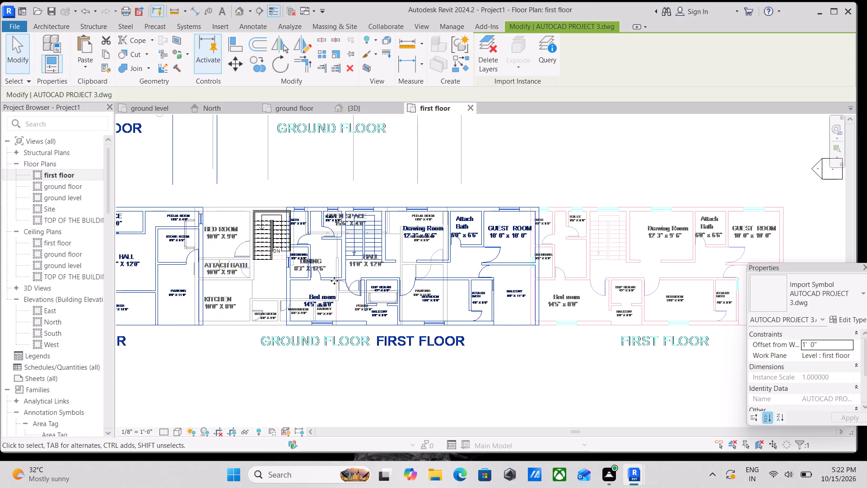
{"action": "key", "text": "Left"}
{"action": "key", "text": "Left"}
{"action": "key", "text": "Left"}
{"action": "key", "text": "Left"}
{"action": "key", "text": "Left"}
{"action": "key", "text": "Left"}
{"action": "key", "text": "Left"}
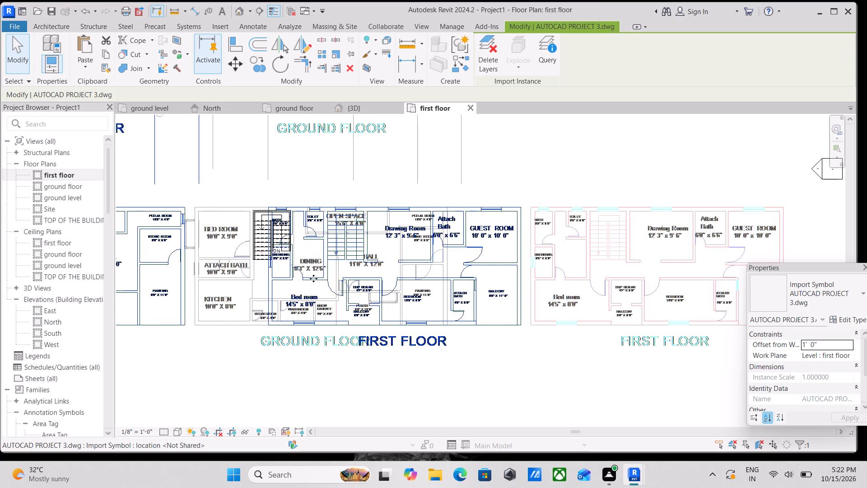
{"action": "key", "text": "Left"}
{"action": "key", "text": "Left"}
{"action": "key", "text": "Left"}
{"action": "key", "text": "Left"}
{"action": "key", "text": "Left"}
{"action": "key", "text": "Left"}
{"action": "key", "text": "Left"}
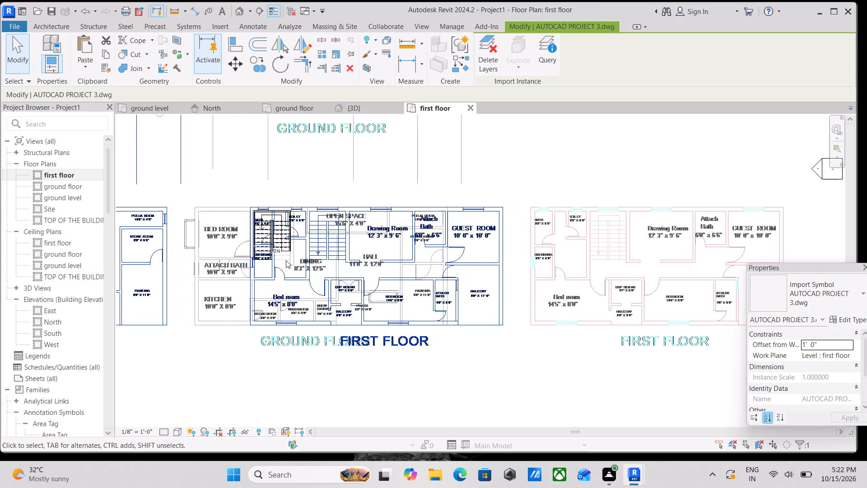
{"action": "key", "text": "Left"}
{"action": "key", "text": "Left"}
{"action": "key", "text": "Left"}
{"action": "key", "text": "Left"}
{"action": "key", "text": "Left"}
{"action": "key", "text": "Left"}
{"action": "key", "text": "Left"}
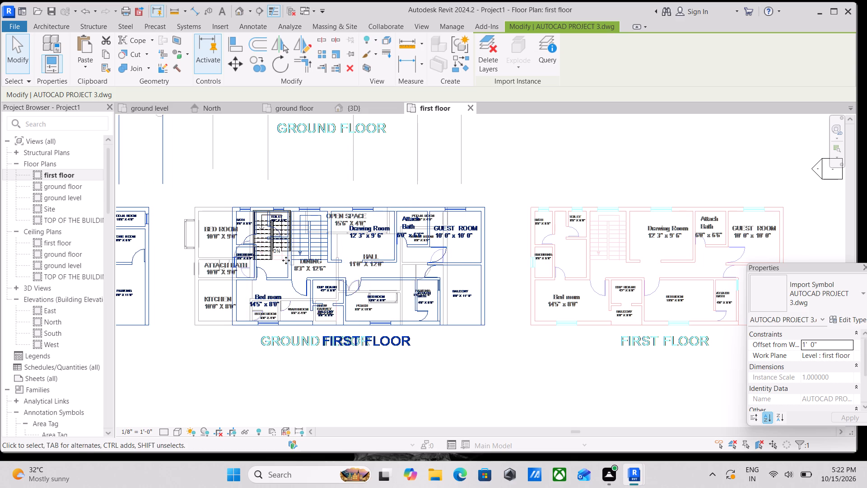
{"action": "key", "text": "Left"}
{"action": "key", "text": "Left"}
{"action": "key", "text": "Left"}
{"action": "key", "text": "Left"}
{"action": "key", "text": "Left"}
{"action": "key", "text": "Left"}
{"action": "key", "text": "Left"}
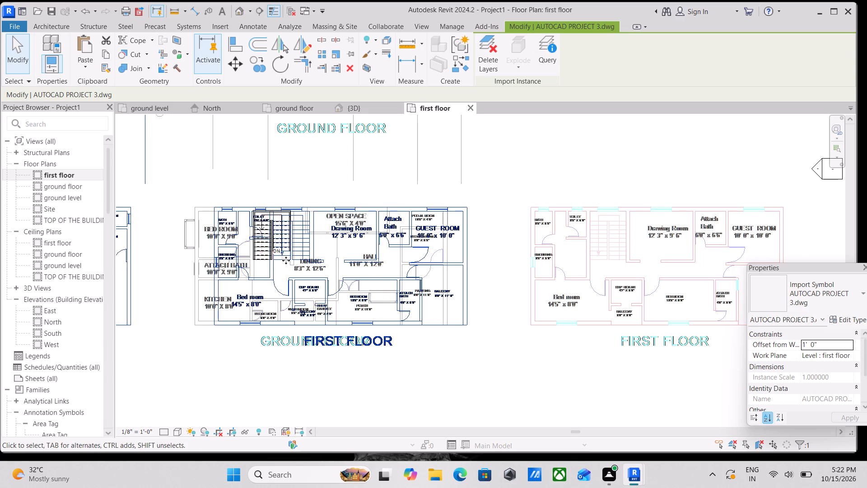
{"action": "key", "text": "Left"}
{"action": "key", "text": "Left"}
{"action": "key", "text": "Left"}
Align the west outer wall line of the pasted drawing's FIRST FLOOR layout with the west edge of the building below.
{"action": "type", "text": "AL"}
{"action": "scroll", "coordinate": [188, 249], "scroll_direction": "up", "scroll_amount": 6}
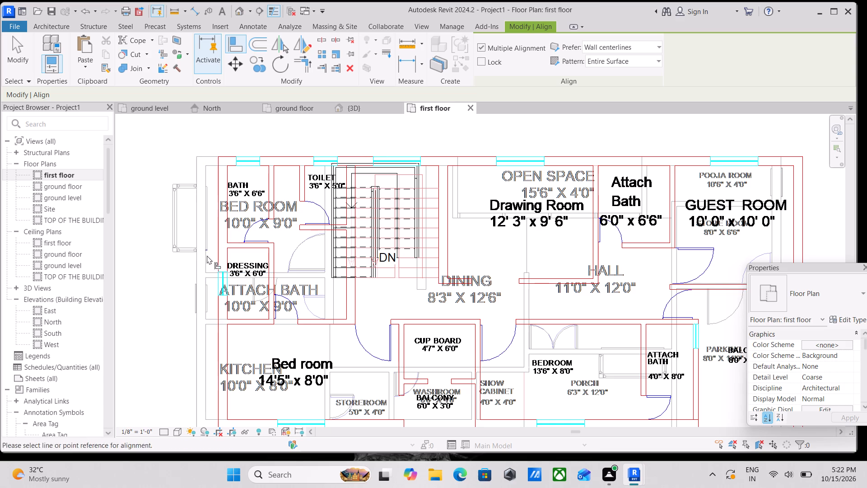
{"action": "left_click", "coordinate": [197, 263]}
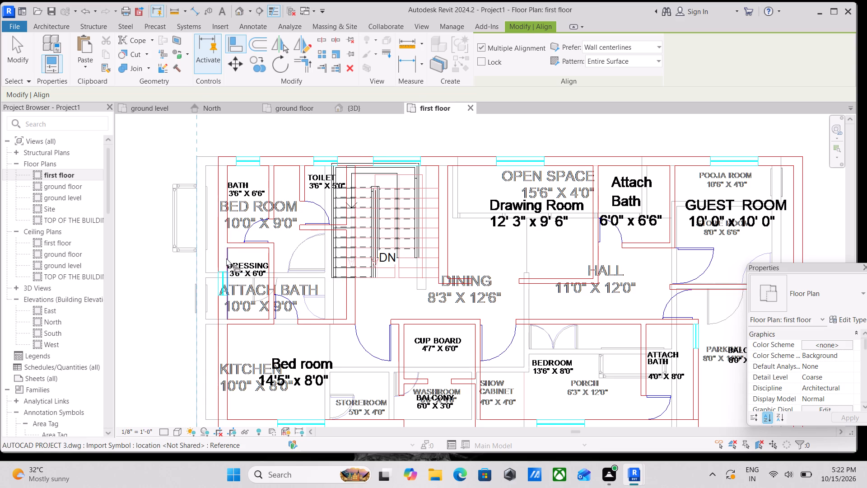
{"action": "left_click", "coordinate": [220, 258]}
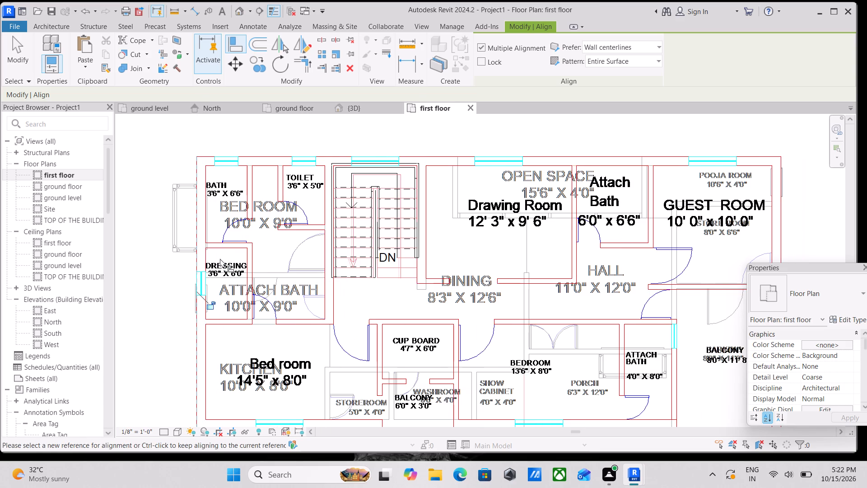
{"action": "key", "text": "Escape"}
{"action": "scroll", "coordinate": [229, 255], "scroll_direction": "down", "scroll_amount": 4}
{"action": "scroll", "coordinate": [275, 291], "scroll_direction": "down", "scroll_amount": 1}
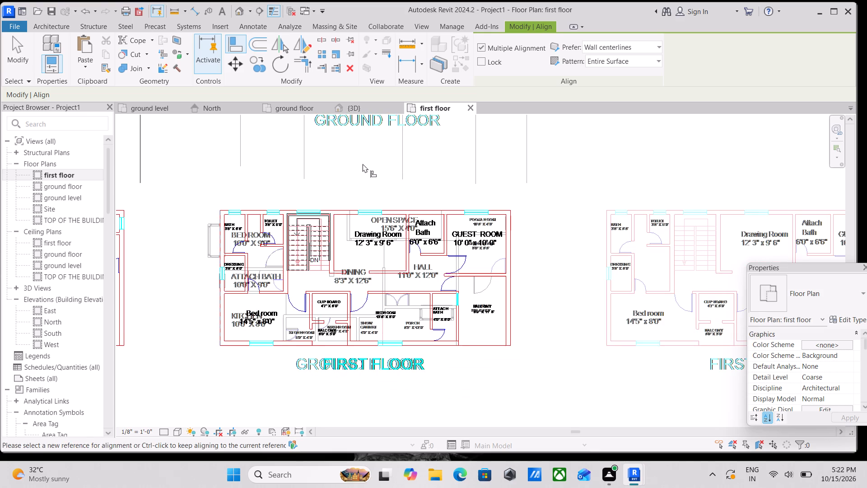
{"action": "scroll", "coordinate": [304, 219], "scroll_direction": "up", "scroll_amount": 3}
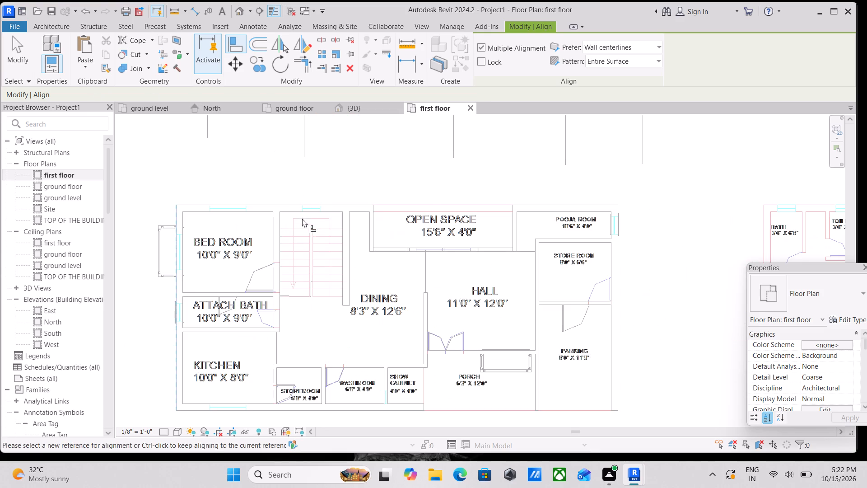
{"action": "key", "text": "Escape"}
Draw the north exterior wall about 49' 1" long from the Bath corner to the Guest Room corner, using OUTER WALL 9" and Finish Face: Interior.
{"action": "middle_click_drag", "start_coordinate": [226, 158], "coordinate": [229, 177]}
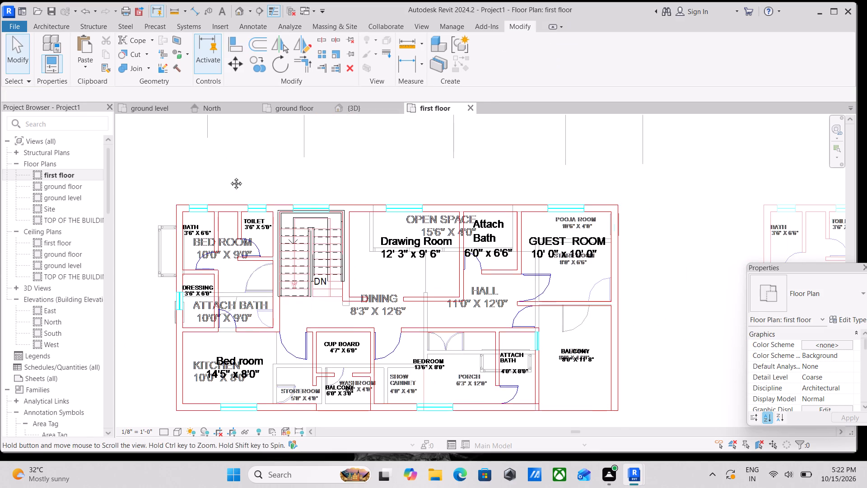
{"action": "middle_click_drag", "start_coordinate": [229, 177], "coordinate": [229, 178]}
{"action": "type", "text": "WA"}
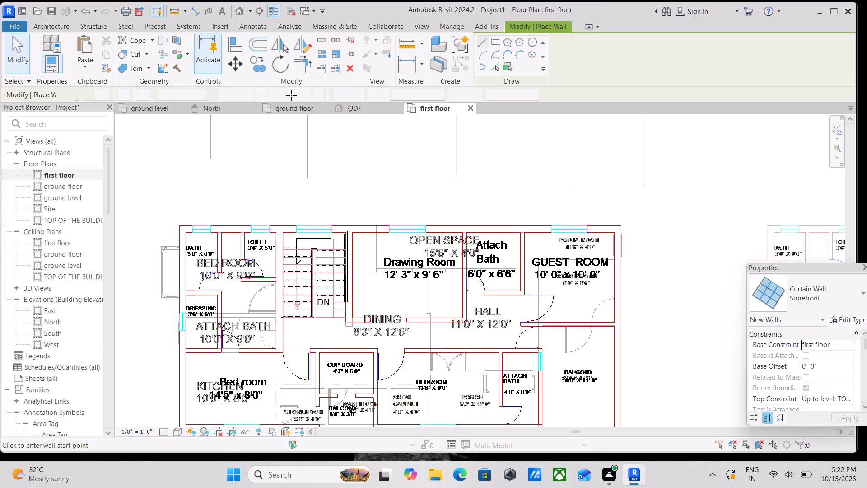
{"action": "left_click", "coordinate": [862, 296]}
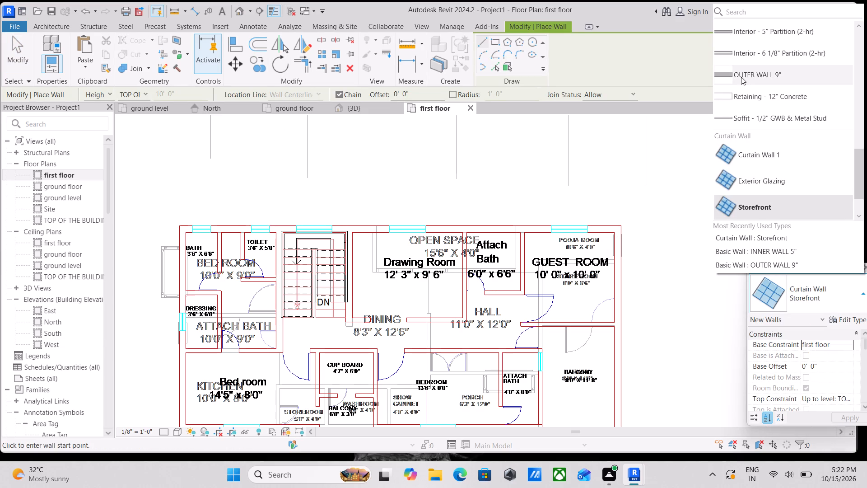
{"action": "left_click", "coordinate": [741, 77]}
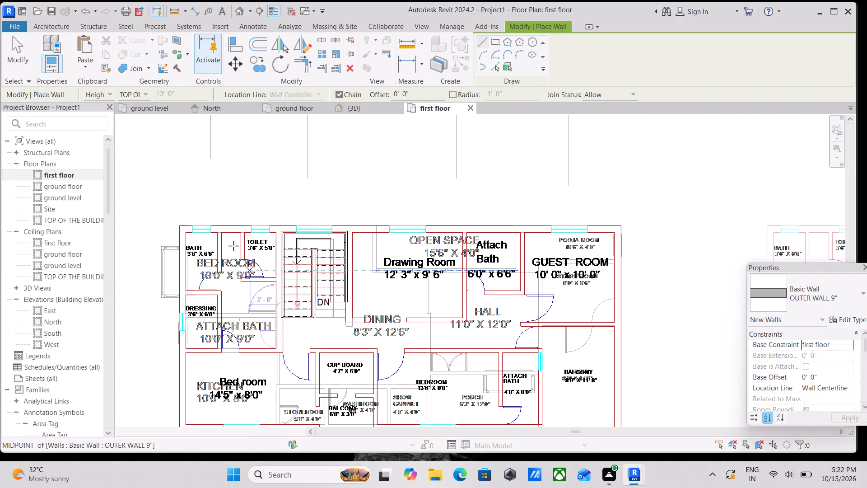
{"action": "scroll", "coordinate": [174, 225], "scroll_direction": "up", "scroll_amount": 7}
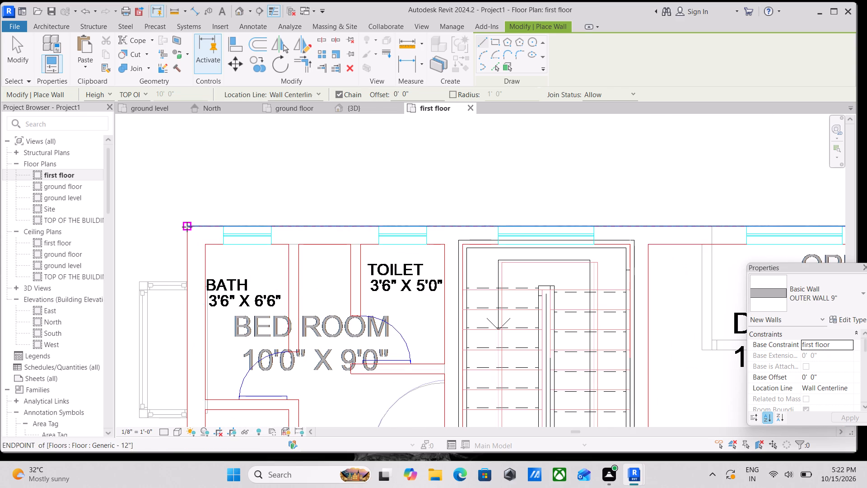
{"action": "left_click", "coordinate": [187, 227]}
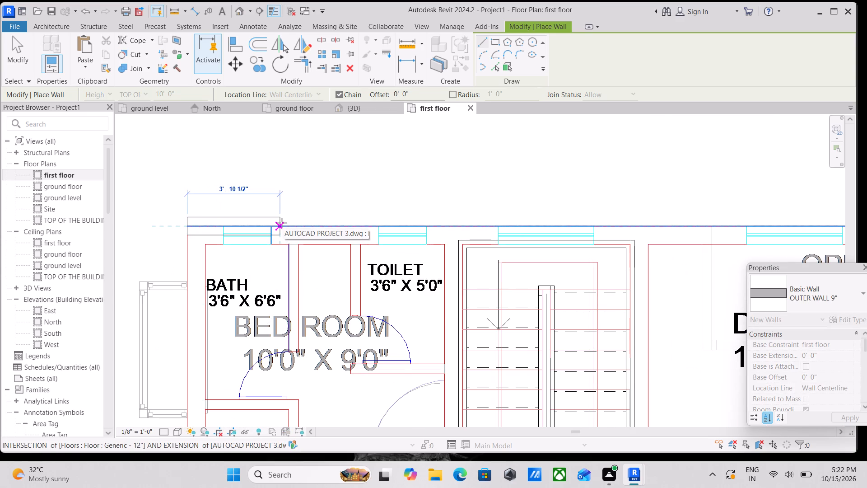
{"action": "key", "text": "Escape"}
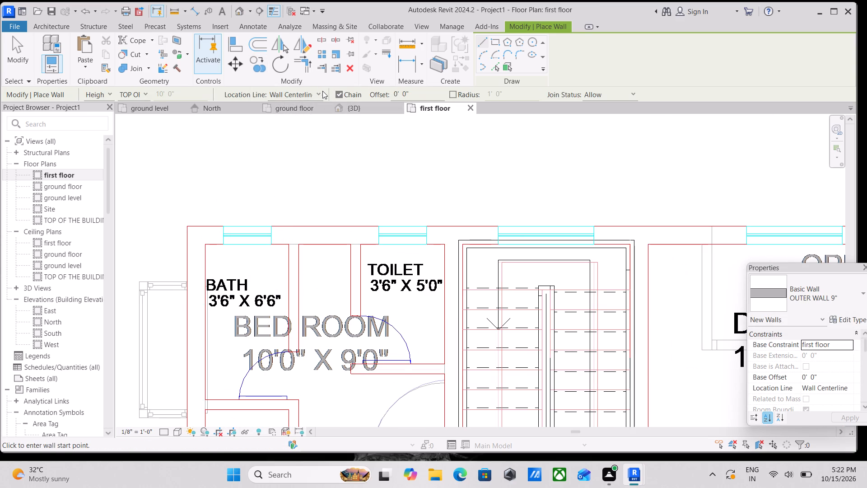
{"action": "left_click", "coordinate": [321, 89]}
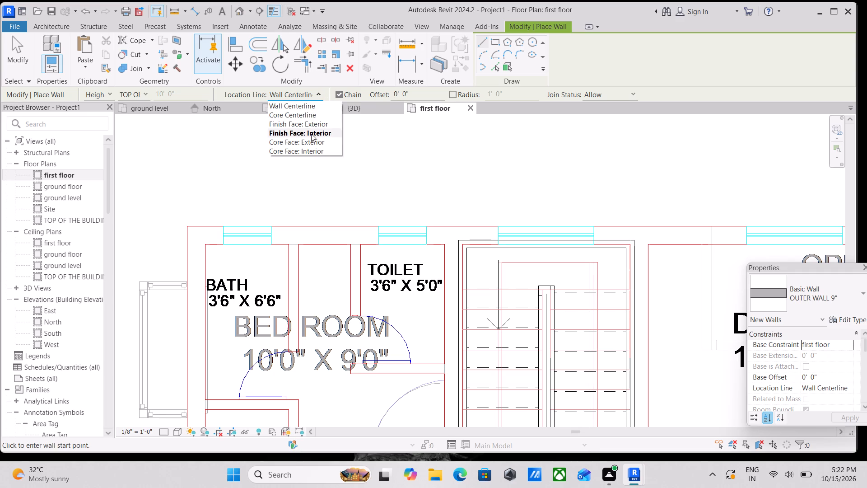
{"action": "left_click", "coordinate": [312, 134]}
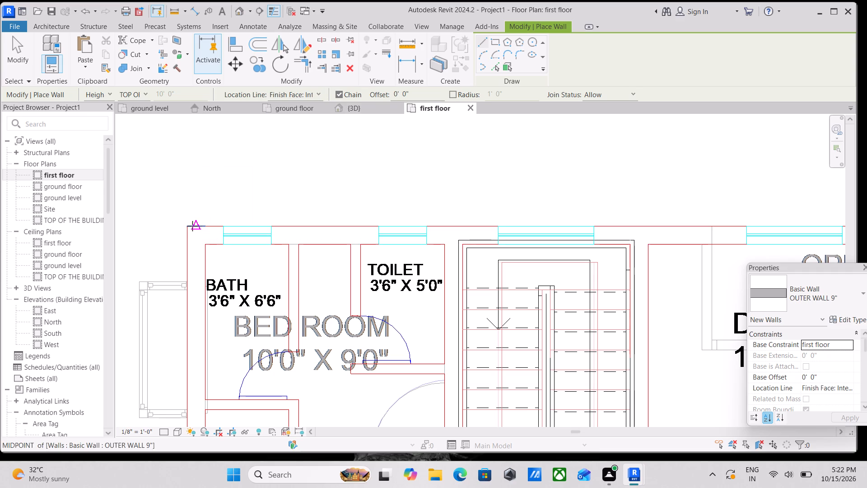
{"action": "left_click", "coordinate": [186, 226]}
{"action": "middle_click_drag", "start_coordinate": [352, 232], "coordinate": [213, 210]}
{"action": "key", "text": "space"}
{"action": "middle_click_drag", "start_coordinate": [439, 206], "coordinate": [232, 225]}
{"action": "middle_click_drag", "start_coordinate": [612, 228], "coordinate": [374, 231]}
{"action": "scroll", "coordinate": [456, 228], "scroll_direction": "down", "scroll_amount": 2}
{"action": "middle_click_drag", "start_coordinate": [456, 228], "coordinate": [526, 213]}
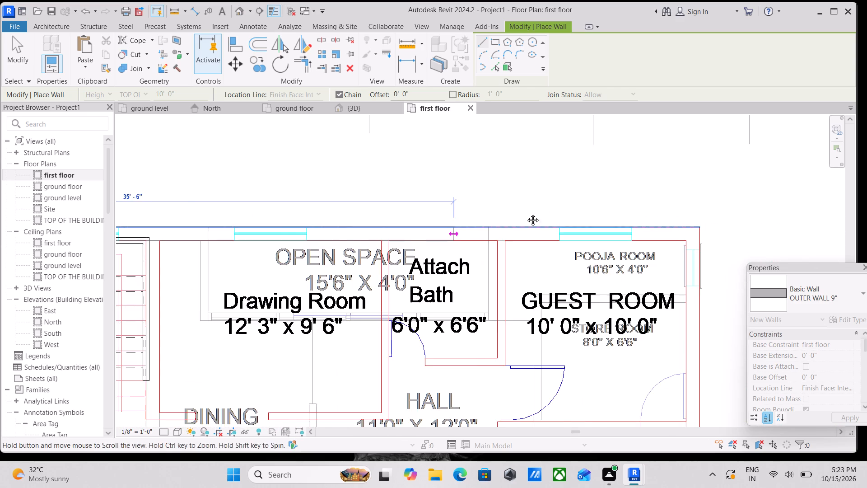
{"action": "middle_click_drag", "start_coordinate": [526, 213], "coordinate": [557, 204]}
{"action": "middle_click_drag", "start_coordinate": [609, 201], "coordinate": [465, 207]}
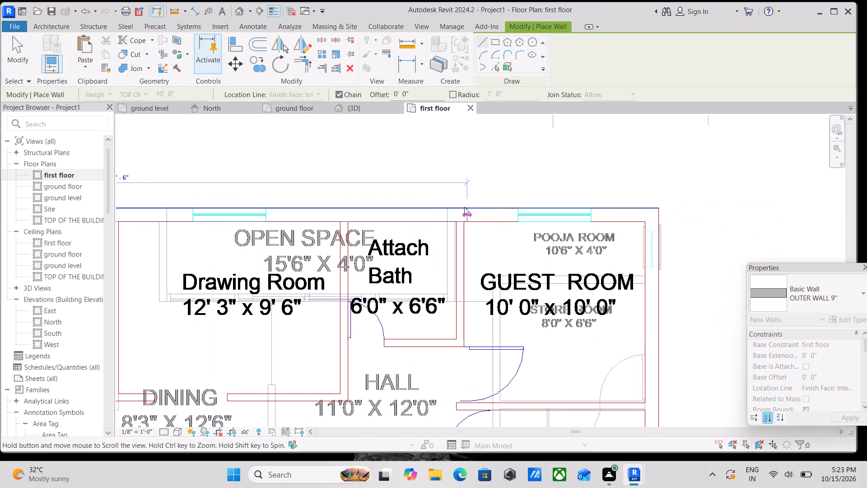
{"action": "left_click", "coordinate": [655, 208]}
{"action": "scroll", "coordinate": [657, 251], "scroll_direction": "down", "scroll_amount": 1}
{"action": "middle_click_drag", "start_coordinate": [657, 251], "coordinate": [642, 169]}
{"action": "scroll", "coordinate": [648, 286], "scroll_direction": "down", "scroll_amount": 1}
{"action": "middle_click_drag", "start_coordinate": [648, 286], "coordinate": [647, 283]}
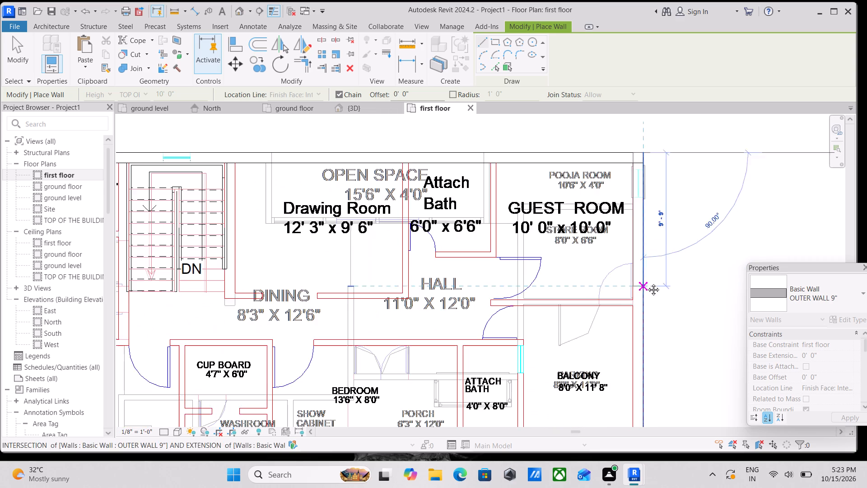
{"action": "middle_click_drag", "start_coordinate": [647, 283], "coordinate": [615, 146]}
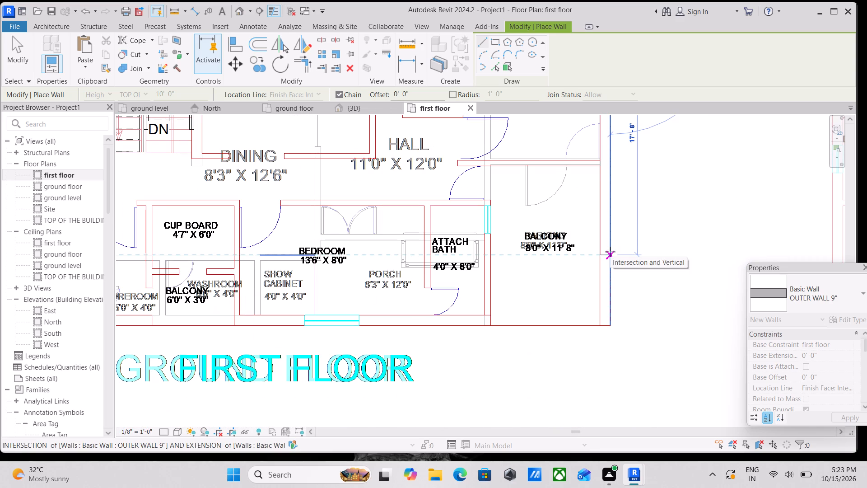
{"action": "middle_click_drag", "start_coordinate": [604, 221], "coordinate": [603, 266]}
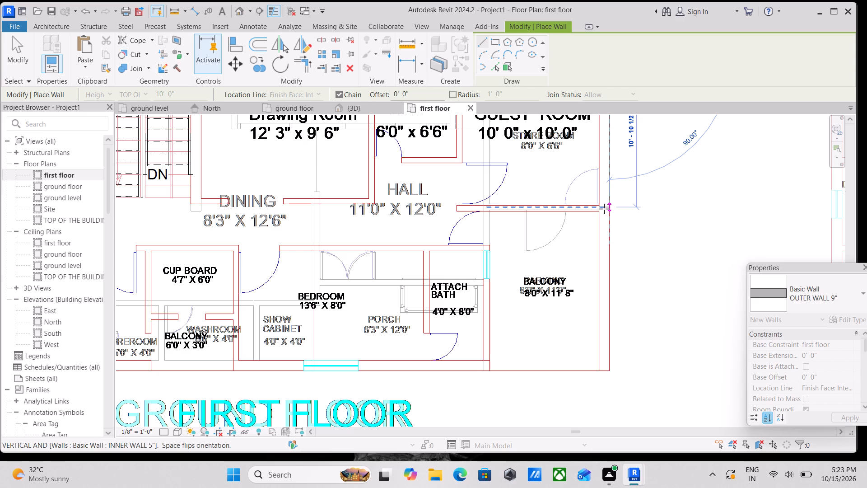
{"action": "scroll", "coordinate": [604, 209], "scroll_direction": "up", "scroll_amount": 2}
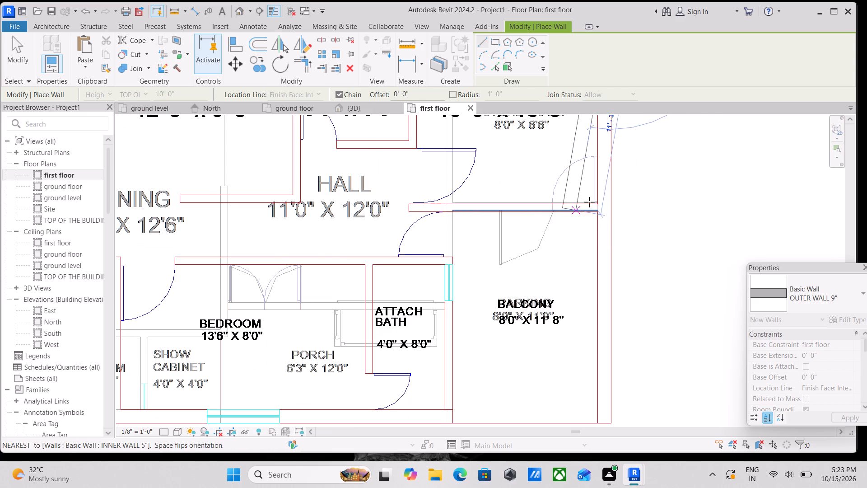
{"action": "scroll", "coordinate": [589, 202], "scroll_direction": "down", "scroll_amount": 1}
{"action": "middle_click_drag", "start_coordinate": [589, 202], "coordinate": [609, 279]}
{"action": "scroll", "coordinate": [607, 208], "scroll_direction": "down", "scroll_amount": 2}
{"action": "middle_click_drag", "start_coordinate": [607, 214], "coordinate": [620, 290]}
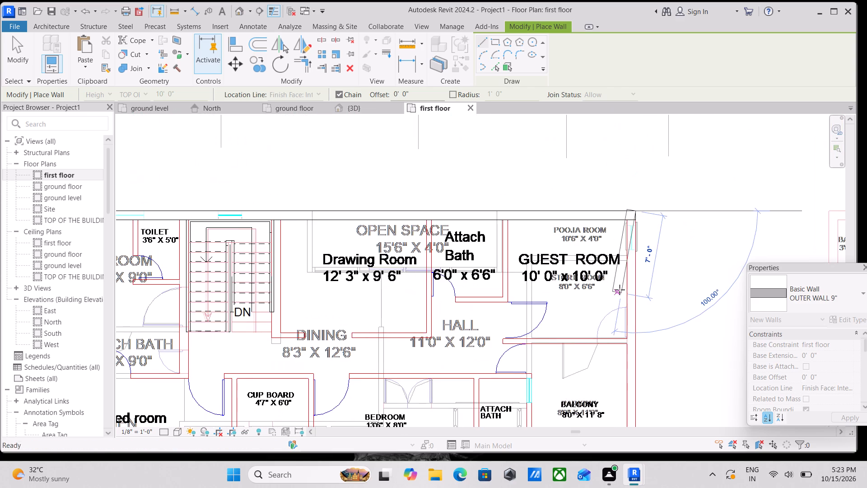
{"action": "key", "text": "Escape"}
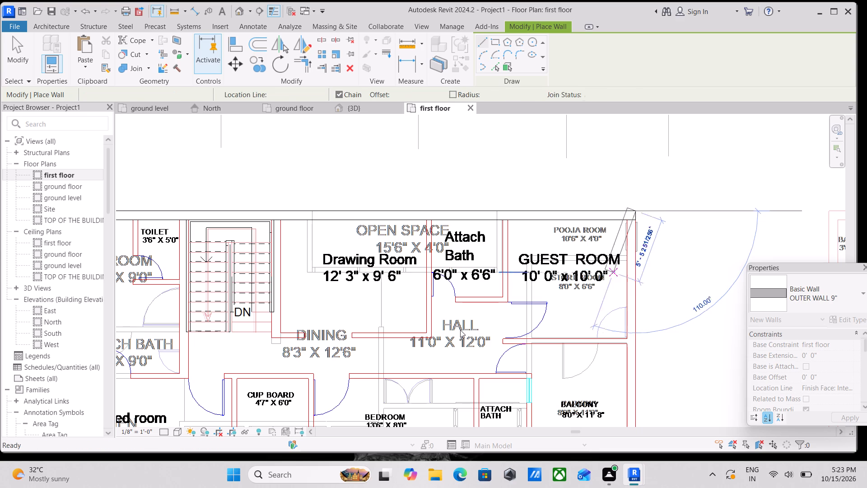
Draw the west exterior wall in OUTER WALL 9" from the Bath corner down to the Bed room's southwest corner.
{"action": "scroll", "coordinate": [423, 320], "scroll_direction": "down", "scroll_amount": 3}
{"action": "middle_click_drag", "start_coordinate": [428, 314], "coordinate": [525, 228]}
{"action": "scroll", "coordinate": [290, 269], "scroll_direction": "up", "scroll_amount": 1}
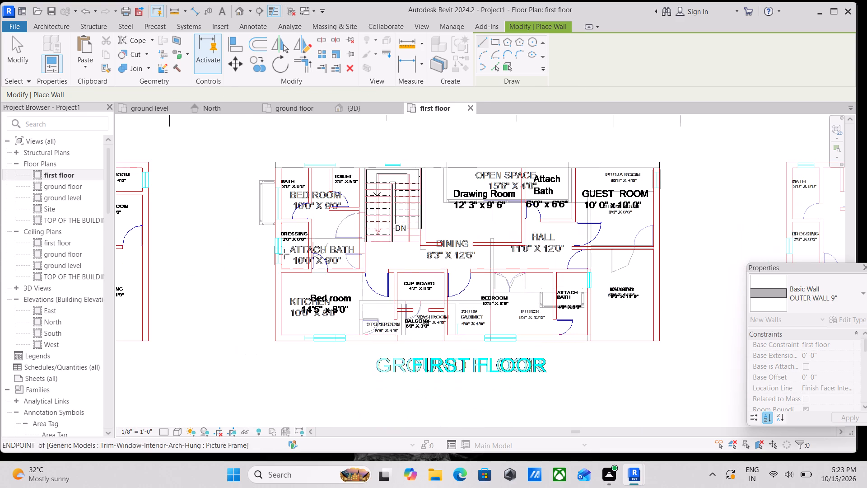
{"action": "scroll", "coordinate": [284, 254], "scroll_direction": "up", "scroll_amount": 1}
{"action": "scroll", "coordinate": [289, 189], "scroll_direction": "up", "scroll_amount": 2}
{"action": "type", "text": "WA"}
{"action": "scroll", "coordinate": [264, 155], "scroll_direction": "up", "scroll_amount": 2}
{"action": "middle_click_drag", "start_coordinate": [264, 155], "coordinate": [254, 263]}
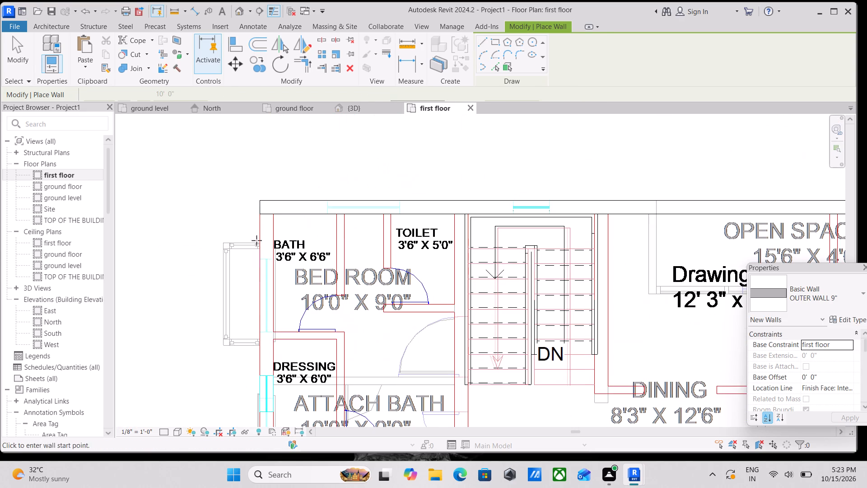
{"action": "left_click", "coordinate": [261, 215]}
{"action": "middle_click_drag", "start_coordinate": [264, 283], "coordinate": [274, 157]}
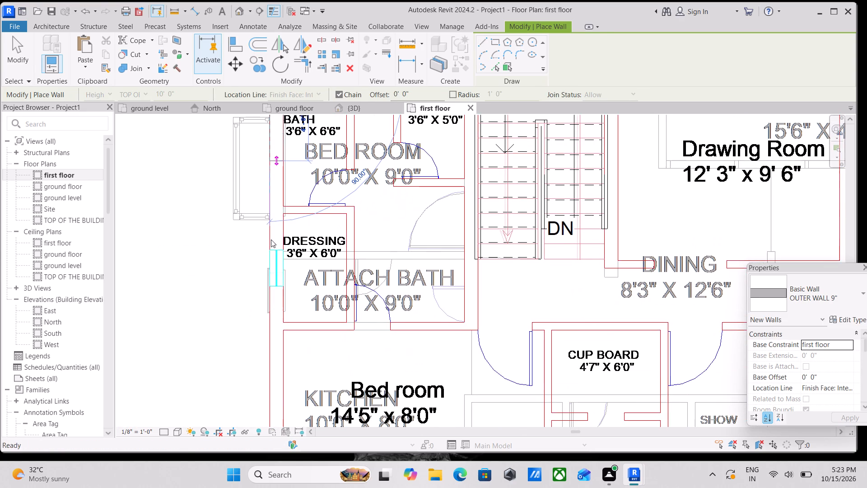
{"action": "middle_click_drag", "start_coordinate": [271, 300], "coordinate": [283, 197]}
{"action": "middle_click_drag", "start_coordinate": [274, 333], "coordinate": [281, 289]}
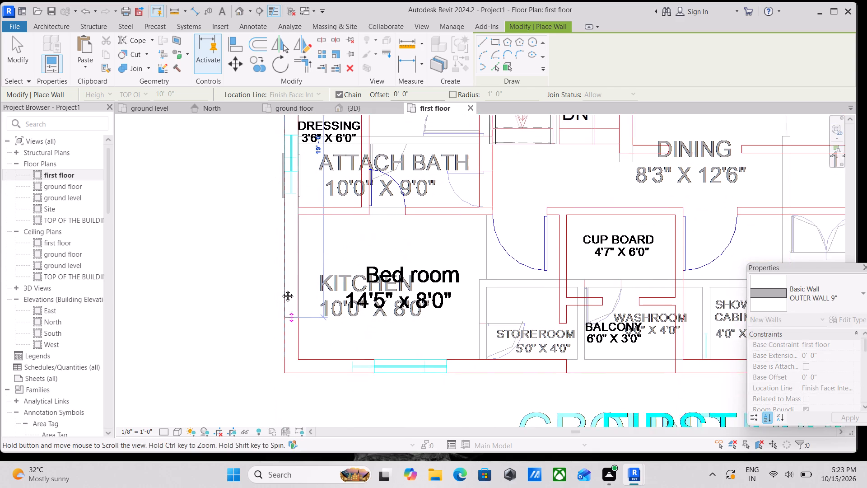
{"action": "middle_click_drag", "start_coordinate": [281, 289], "coordinate": [281, 283]}
{"action": "scroll", "coordinate": [294, 342], "scroll_direction": "up", "scroll_amount": 1}
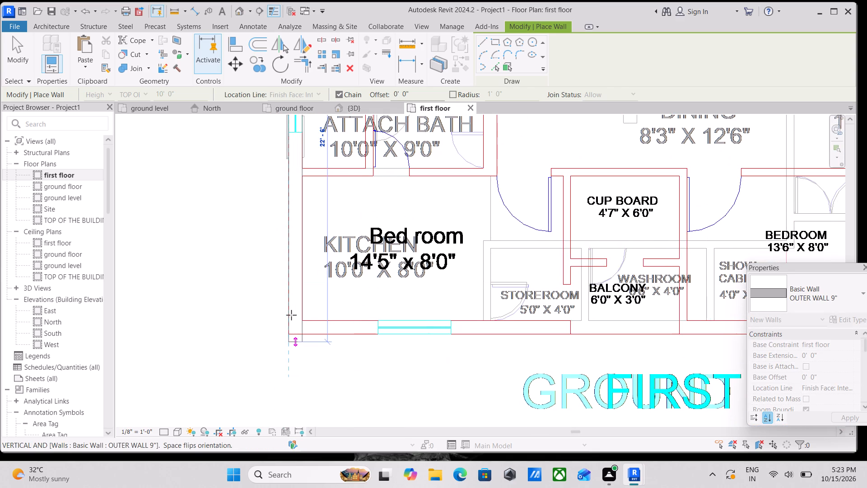
{"action": "left_click", "coordinate": [289, 331]}
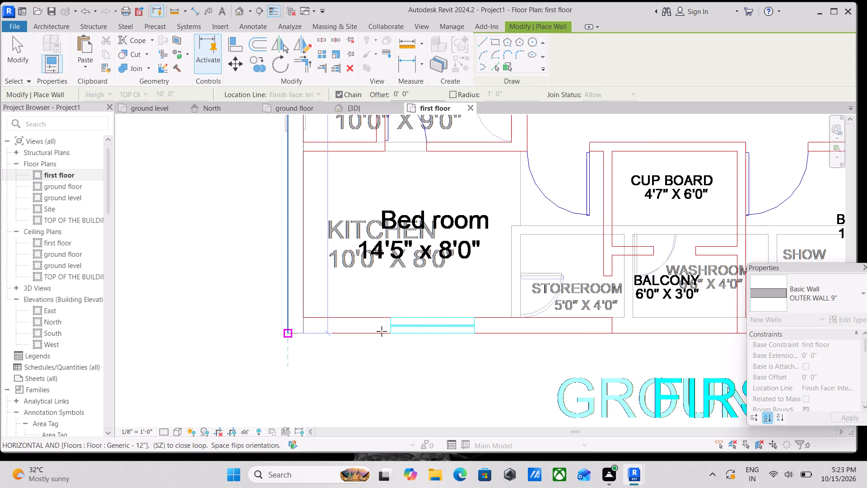
Draw the south exterior wall in OUTER WALL 9" from the Bed room's southwest corner to the Attach Bath's southeast corner.
{"action": "middle_click_drag", "start_coordinate": [406, 330], "coordinate": [266, 335]}
{"action": "middle_click_drag", "start_coordinate": [498, 339], "coordinate": [437, 341]}
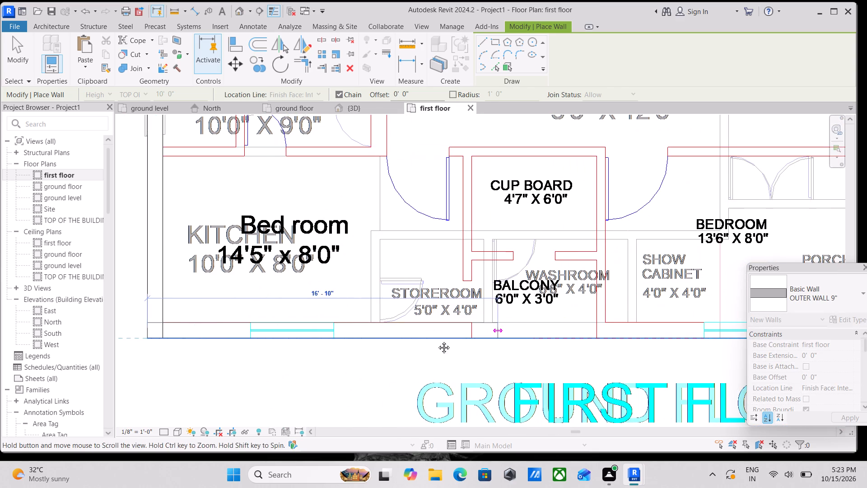
{"action": "middle_click_drag", "start_coordinate": [437, 341], "coordinate": [376, 340]}
{"action": "middle_click_drag", "start_coordinate": [465, 343], "coordinate": [245, 338]}
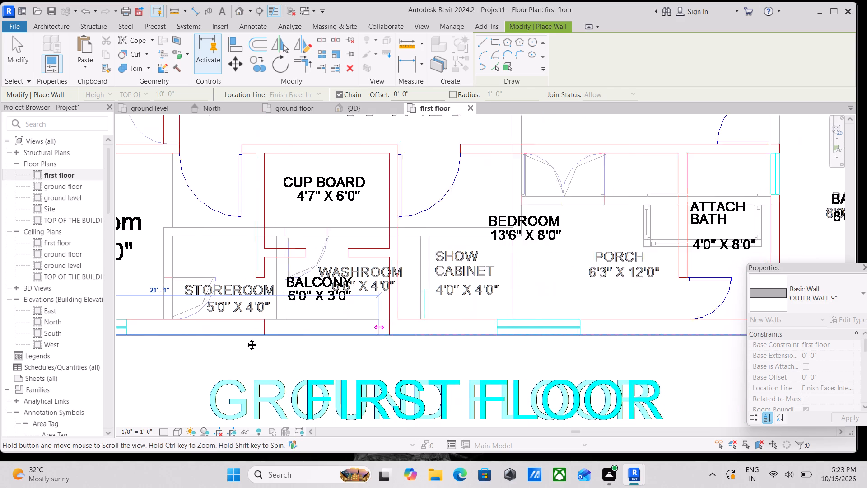
{"action": "middle_click_drag", "start_coordinate": [245, 338], "coordinate": [238, 338]}
{"action": "middle_click_drag", "start_coordinate": [560, 344], "coordinate": [447, 353]}
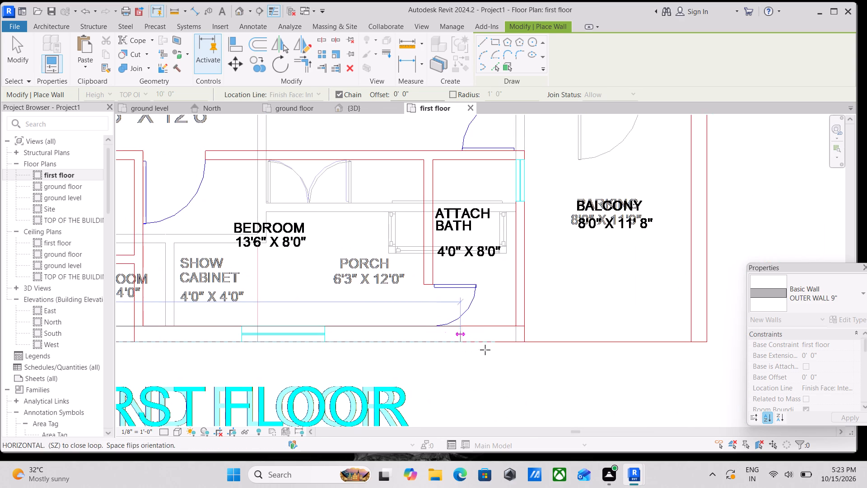
{"action": "scroll", "coordinate": [517, 345], "scroll_direction": "up", "scroll_amount": 2}
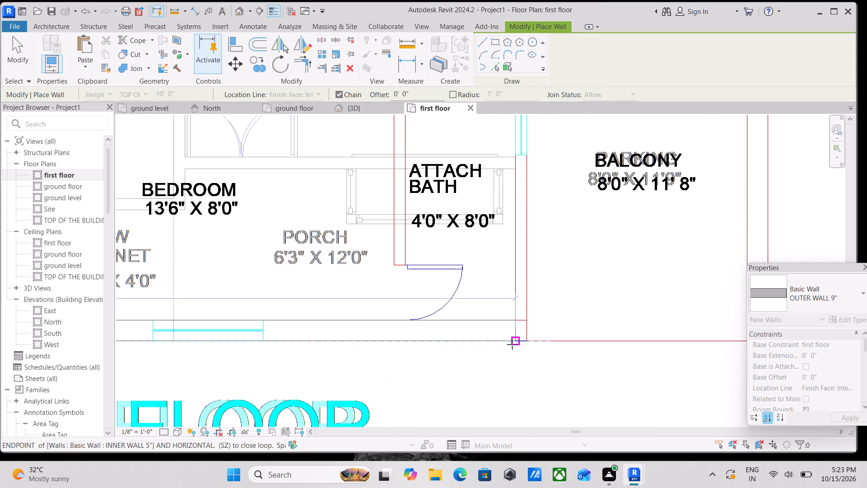
{"action": "left_click", "coordinate": [525, 343]}
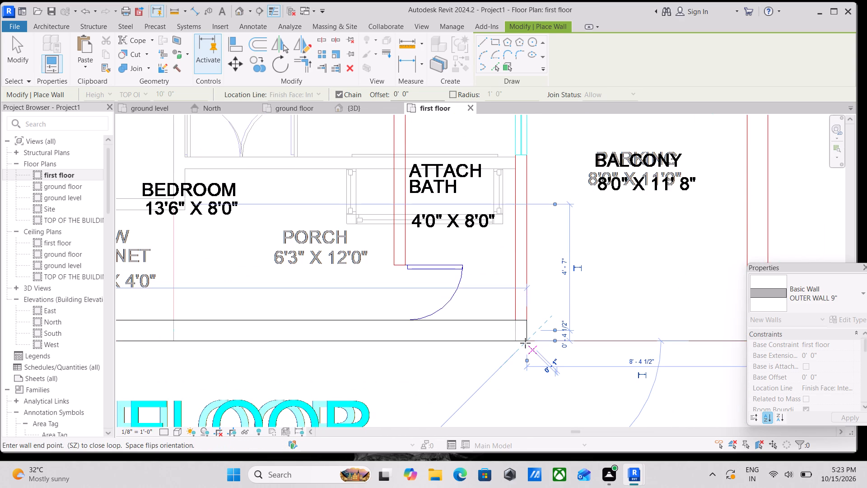
{"action": "key", "text": "Escape"}
Look through the property settings of new walls, the first floor plan view and the pasted CAD drawing.
{"action": "scroll", "coordinate": [514, 343], "scroll_direction": "down", "scroll_amount": 4}
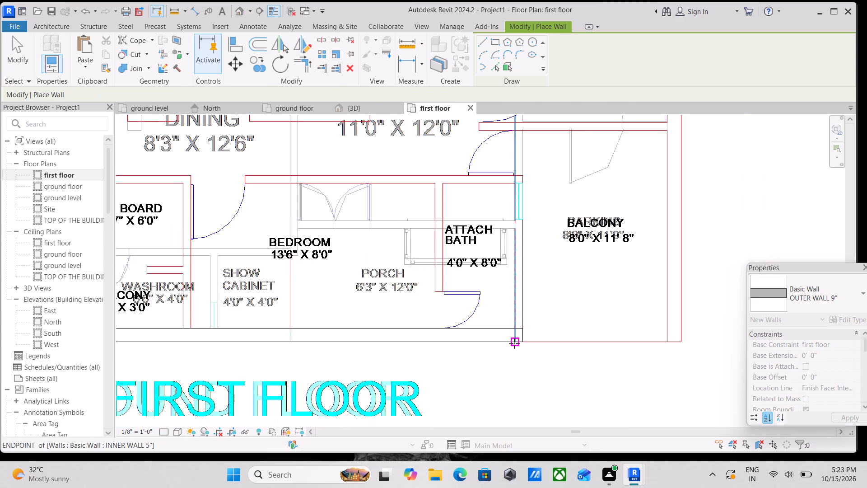
{"action": "scroll", "coordinate": [514, 343], "scroll_direction": "down", "scroll_amount": 3}
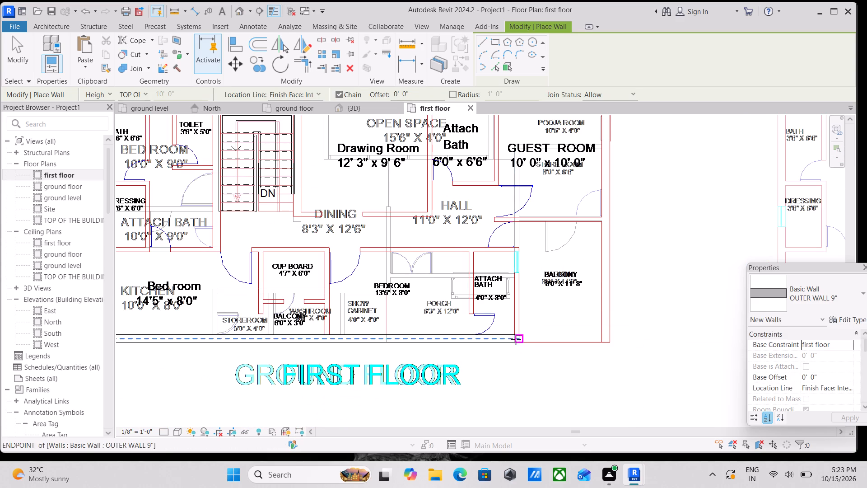
{"action": "middle_click_drag", "start_coordinate": [350, 349], "coordinate": [424, 358]}
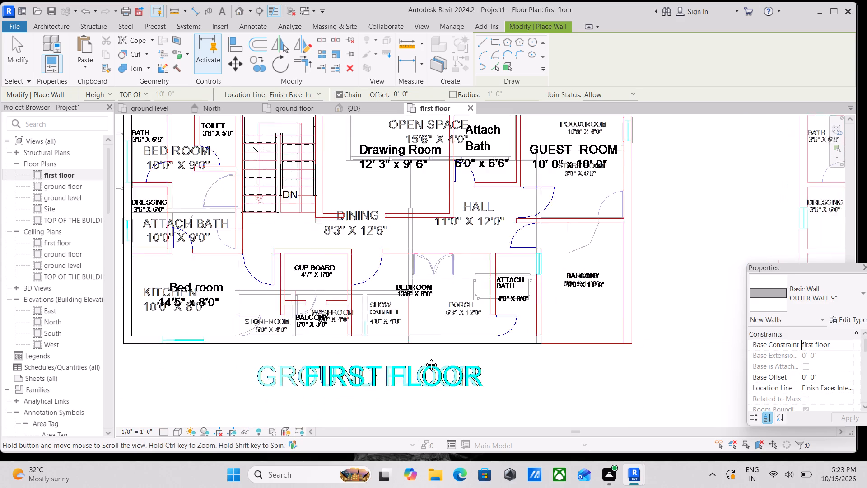
{"action": "middle_click_drag", "start_coordinate": [424, 358], "coordinate": [431, 358]}
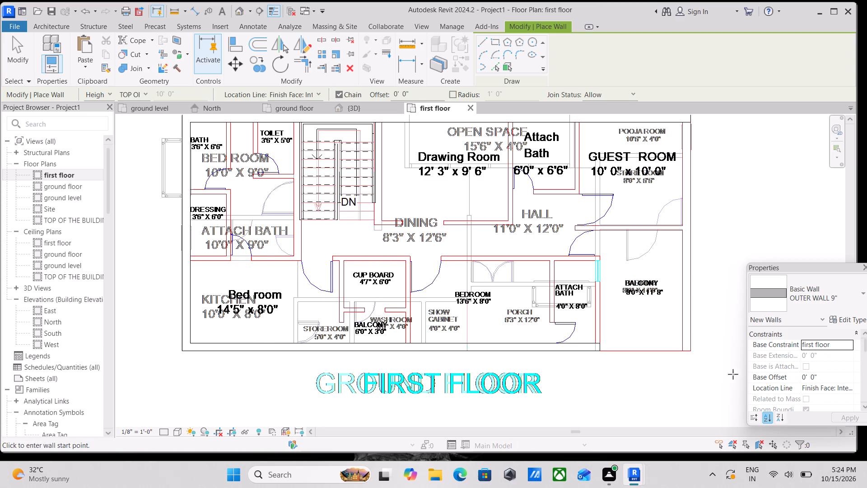
{"action": "scroll", "coordinate": [832, 379], "scroll_direction": "down", "scroll_amount": 8}
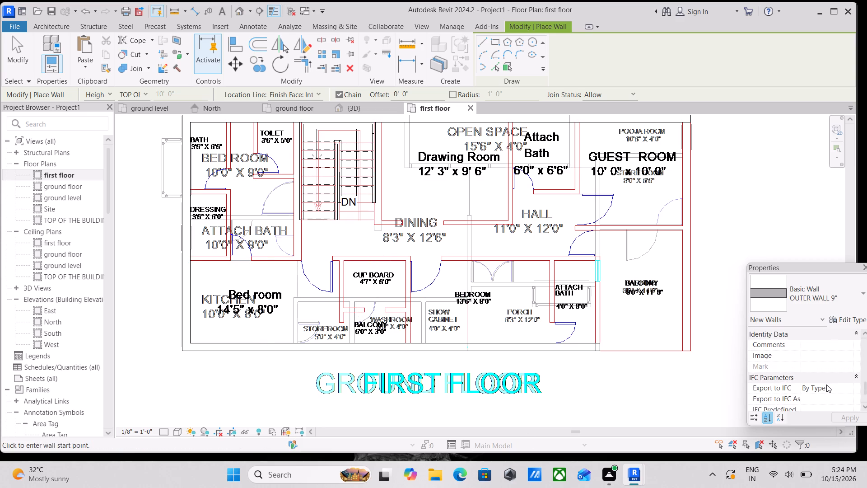
{"action": "scroll", "coordinate": [826, 385], "scroll_direction": "down", "scroll_amount": 7}
{"action": "scroll", "coordinate": [826, 385], "scroll_direction": "up", "scroll_amount": 10}
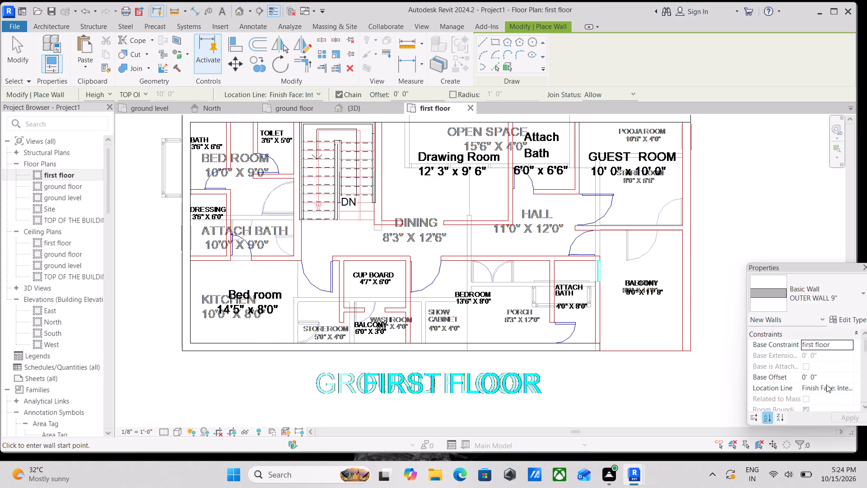
{"action": "scroll", "coordinate": [826, 385], "scroll_direction": "up", "scroll_amount": 5}
{"action": "scroll", "coordinate": [826, 385], "scroll_direction": "down", "scroll_amount": 8}
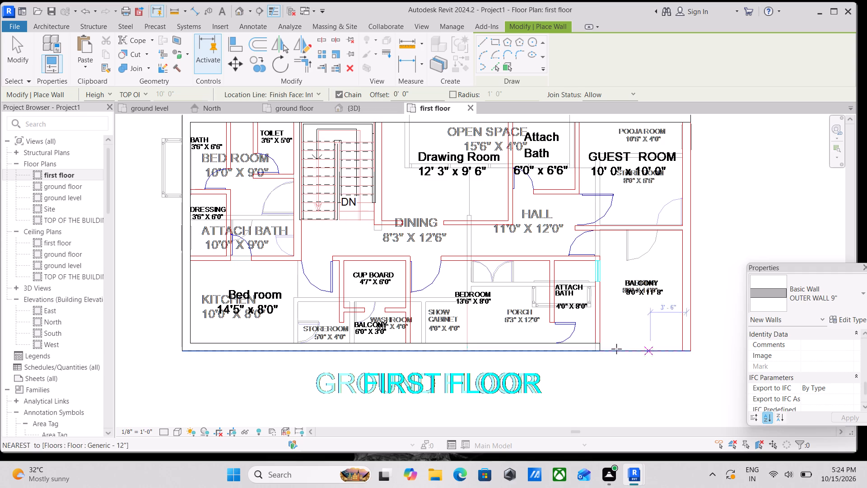
{"action": "key", "text": "Escape"}
{"action": "scroll", "coordinate": [836, 360], "scroll_direction": "down", "scroll_amount": 3}
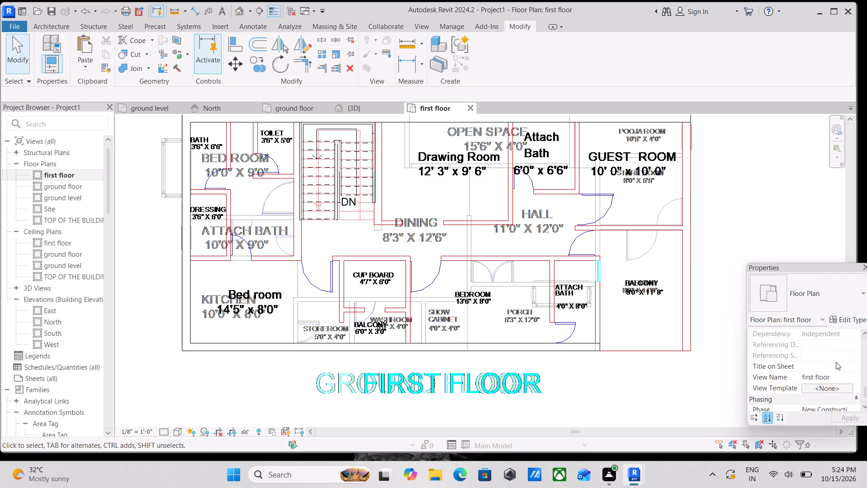
{"action": "scroll", "coordinate": [836, 362], "scroll_direction": "down", "scroll_amount": 5}
{"action": "scroll", "coordinate": [835, 379], "scroll_direction": "up", "scroll_amount": 5}
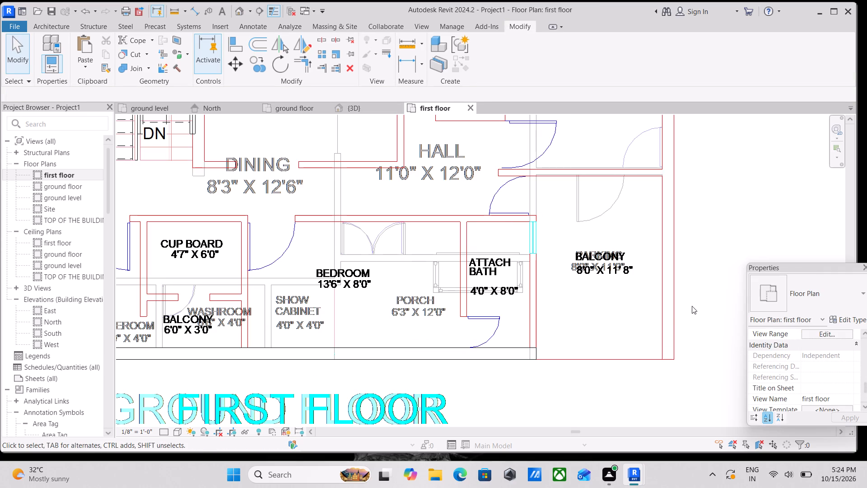
{"action": "left_click", "coordinate": [674, 314]}
{"action": "scroll", "coordinate": [674, 314], "scroll_direction": "down", "scroll_amount": 2}
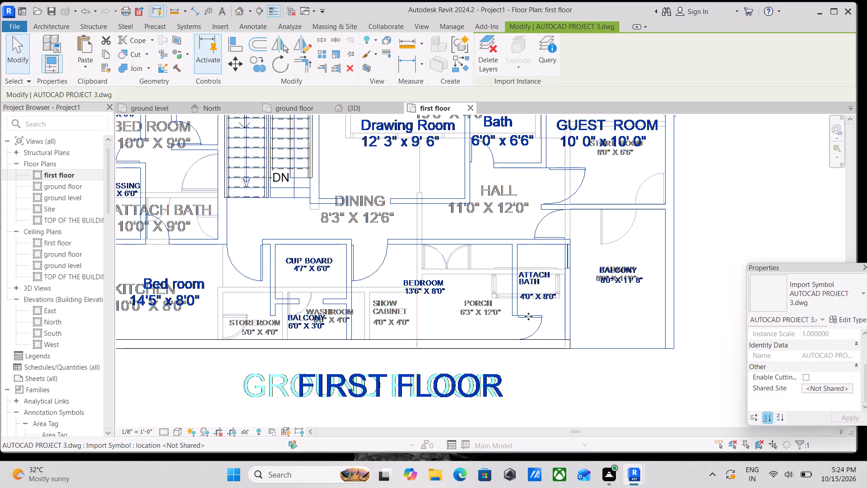
{"action": "key", "text": "Escape"}
{"action": "scroll", "coordinate": [298, 366], "scroll_direction": "down", "scroll_amount": 4}
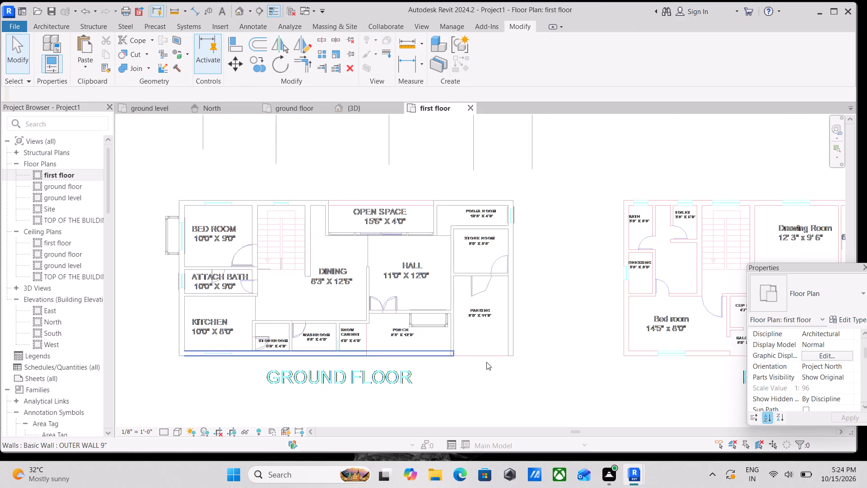
{"action": "scroll", "coordinate": [184, 196], "scroll_direction": "down", "scroll_amount": 1}
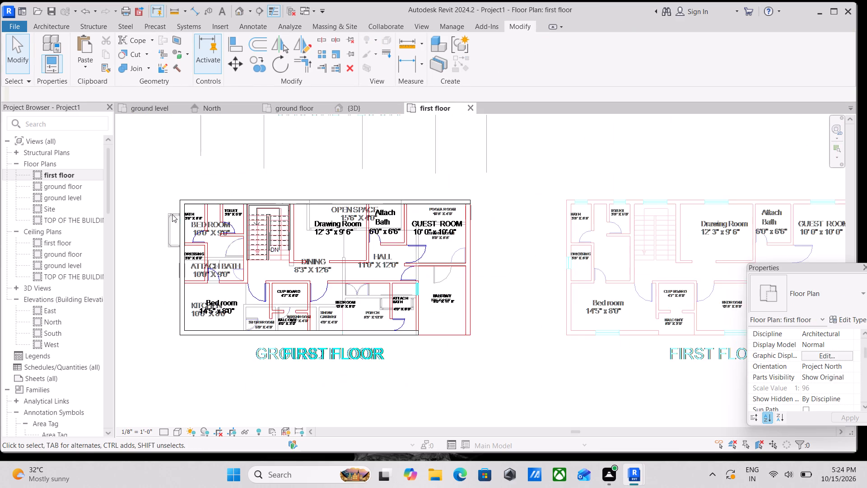
{"action": "scroll", "coordinate": [809, 342], "scroll_direction": "up", "scroll_amount": 3}
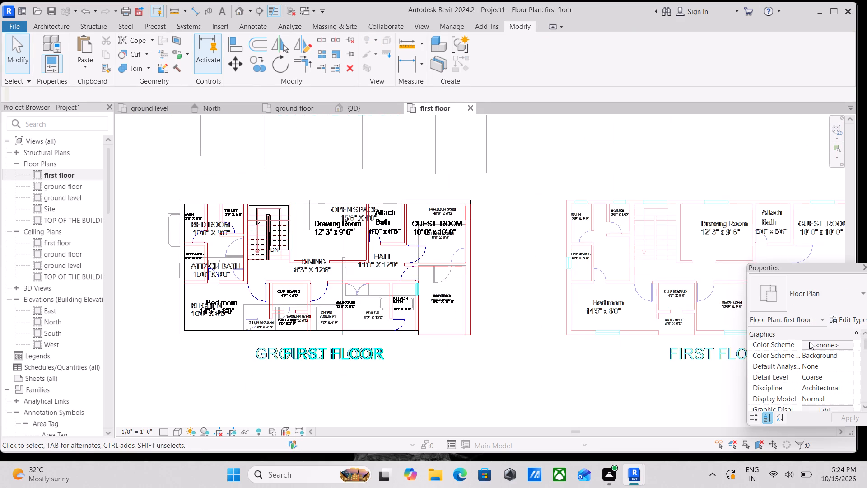
{"action": "scroll", "coordinate": [62, 375], "scroll_direction": "down", "scroll_amount": 5}
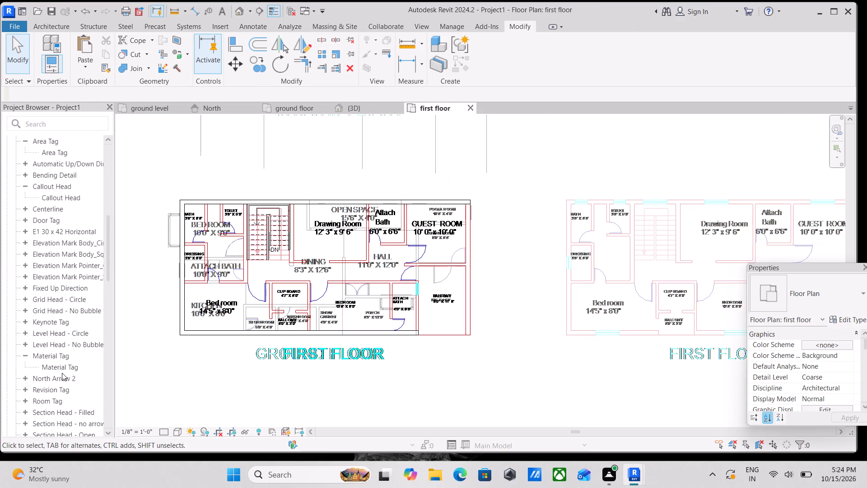
{"action": "scroll", "coordinate": [857, 362], "scroll_direction": "down", "scroll_amount": 3}
{"action": "scroll", "coordinate": [797, 369], "scroll_direction": "down", "scroll_amount": 6}
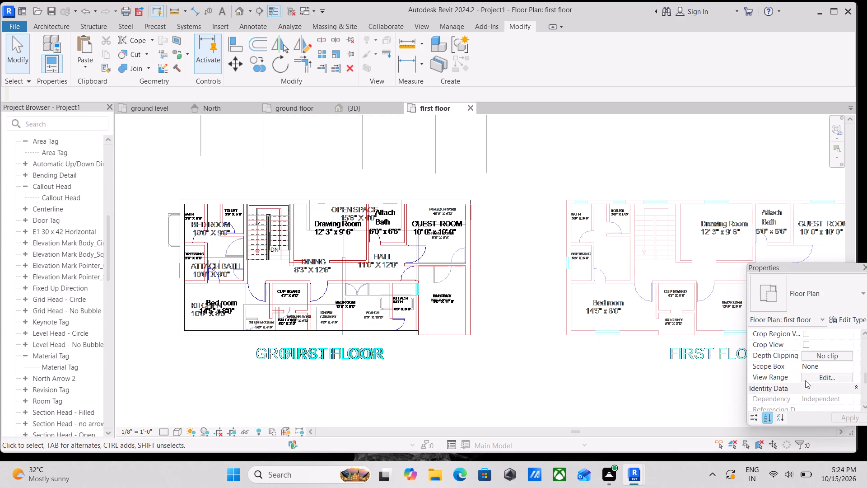
{"action": "scroll", "coordinate": [806, 385], "scroll_direction": "down", "scroll_amount": 8}
{"action": "scroll", "coordinate": [809, 389], "scroll_direction": "up", "scroll_amount": 11}
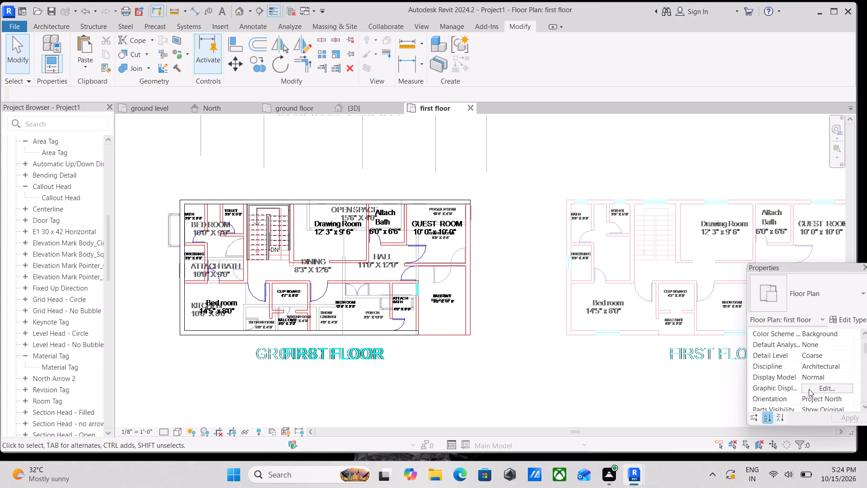
{"action": "scroll", "coordinate": [809, 389], "scroll_direction": "up", "scroll_amount": 13}
{"action": "scroll", "coordinate": [801, 345], "scroll_direction": "down", "scroll_amount": 13}
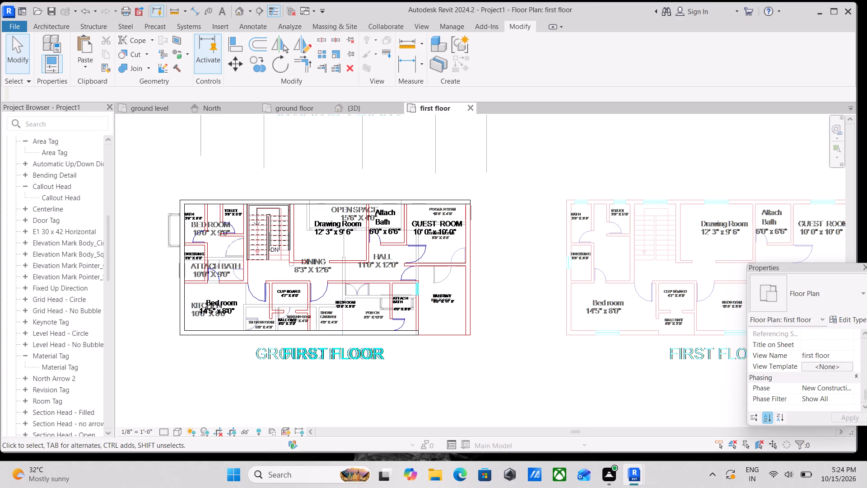
{"action": "scroll", "coordinate": [801, 356], "scroll_direction": "down", "scroll_amount": 4}
{"action": "scroll", "coordinate": [801, 356], "scroll_direction": "up", "scroll_amount": 4}
{"action": "scroll", "coordinate": [467, 237], "scroll_direction": "up", "scroll_amount": 11}
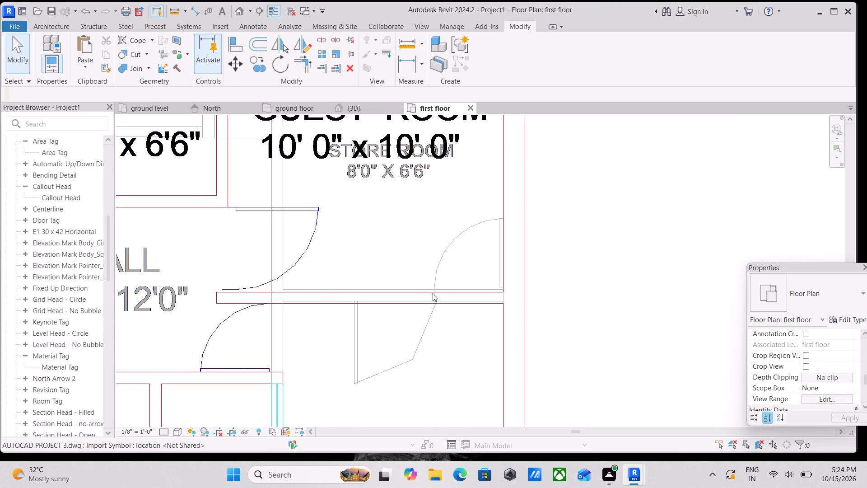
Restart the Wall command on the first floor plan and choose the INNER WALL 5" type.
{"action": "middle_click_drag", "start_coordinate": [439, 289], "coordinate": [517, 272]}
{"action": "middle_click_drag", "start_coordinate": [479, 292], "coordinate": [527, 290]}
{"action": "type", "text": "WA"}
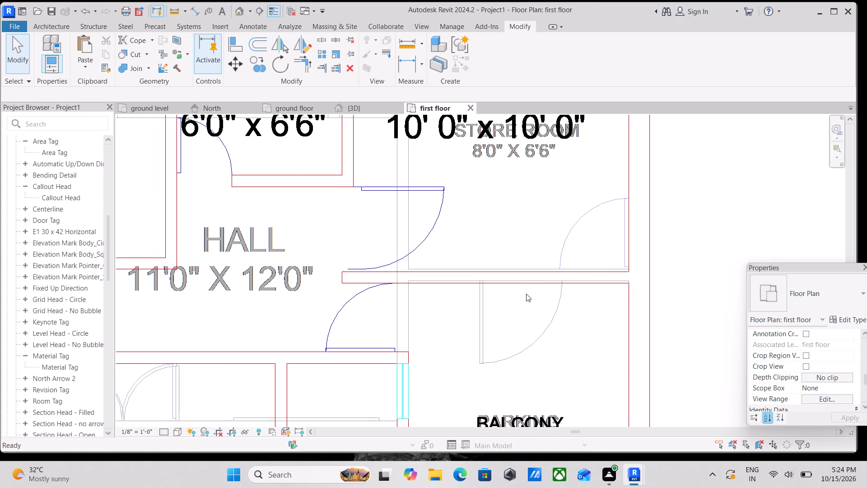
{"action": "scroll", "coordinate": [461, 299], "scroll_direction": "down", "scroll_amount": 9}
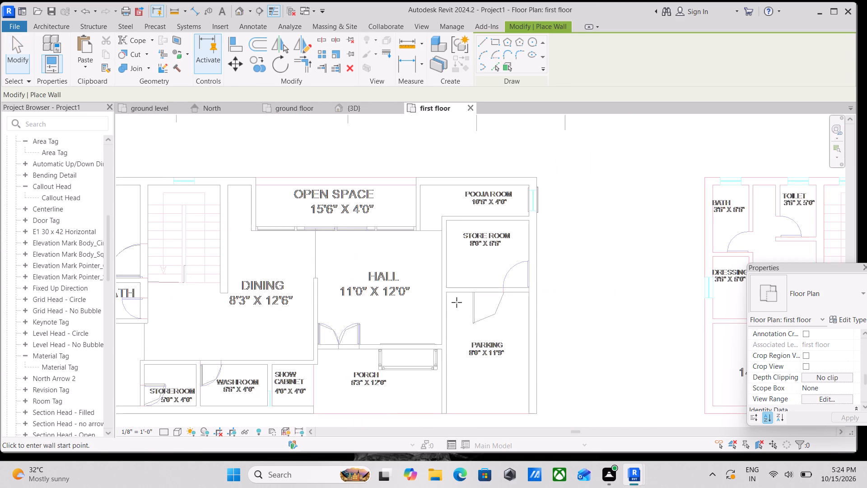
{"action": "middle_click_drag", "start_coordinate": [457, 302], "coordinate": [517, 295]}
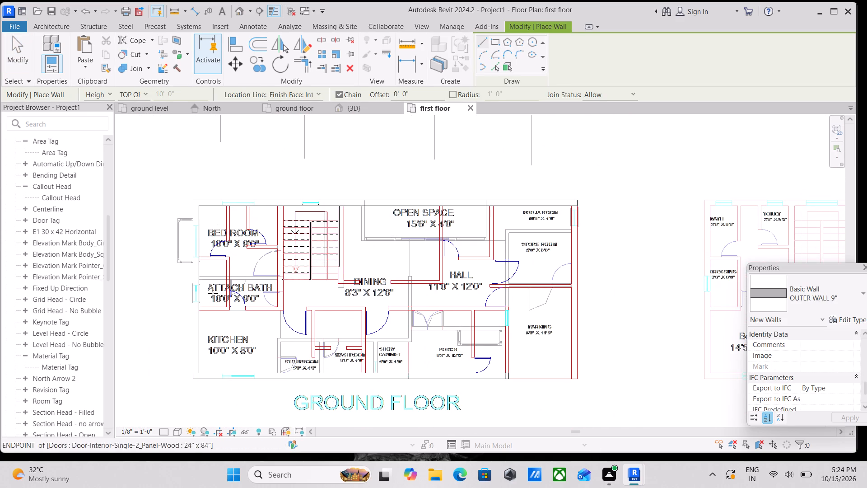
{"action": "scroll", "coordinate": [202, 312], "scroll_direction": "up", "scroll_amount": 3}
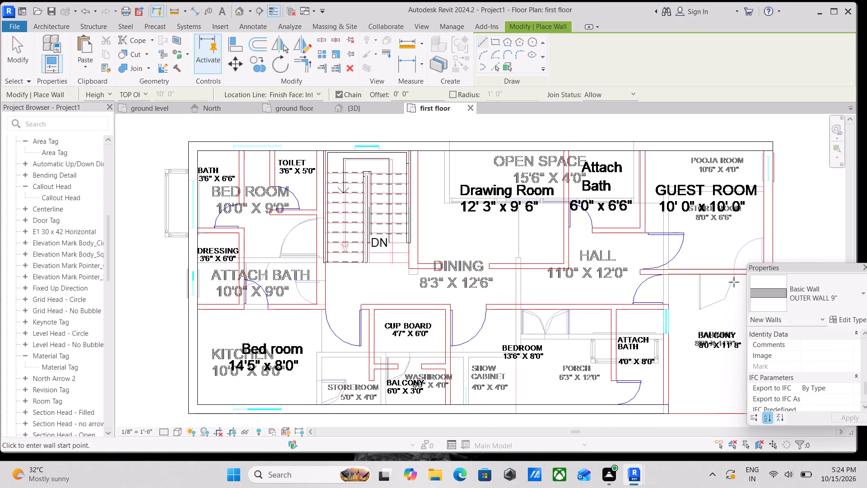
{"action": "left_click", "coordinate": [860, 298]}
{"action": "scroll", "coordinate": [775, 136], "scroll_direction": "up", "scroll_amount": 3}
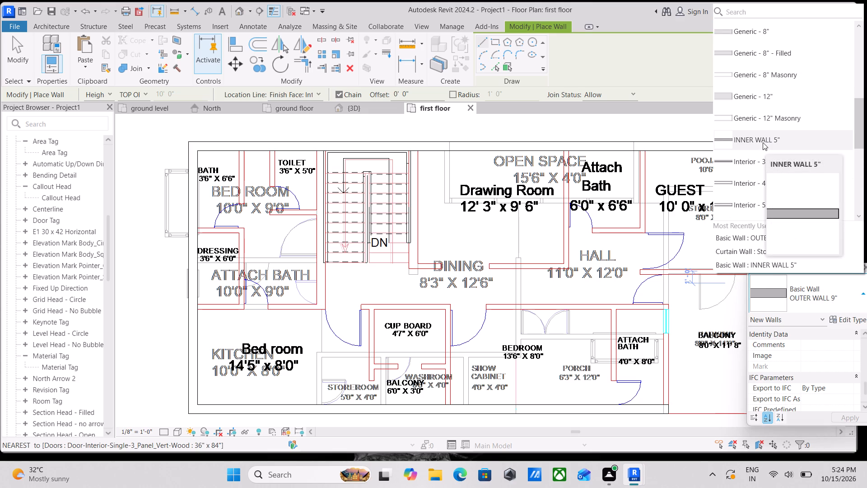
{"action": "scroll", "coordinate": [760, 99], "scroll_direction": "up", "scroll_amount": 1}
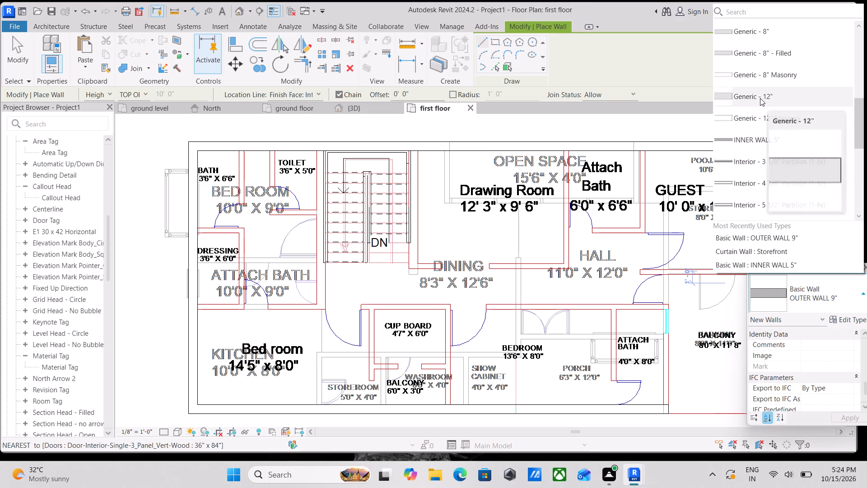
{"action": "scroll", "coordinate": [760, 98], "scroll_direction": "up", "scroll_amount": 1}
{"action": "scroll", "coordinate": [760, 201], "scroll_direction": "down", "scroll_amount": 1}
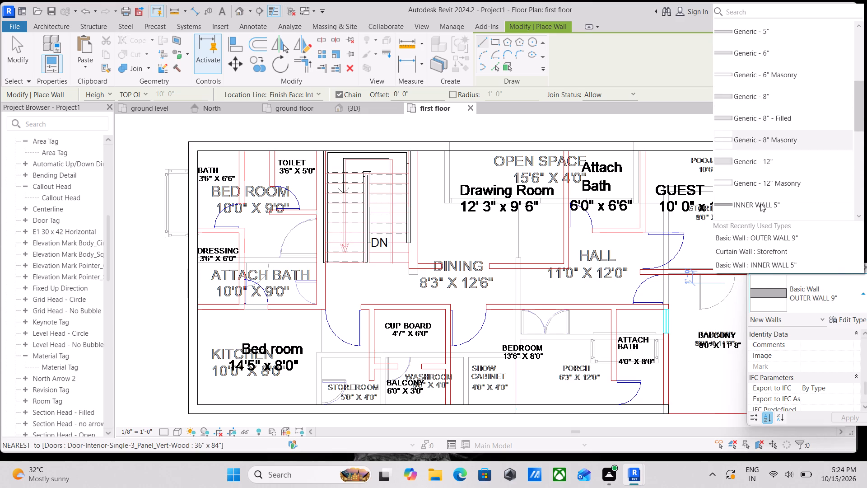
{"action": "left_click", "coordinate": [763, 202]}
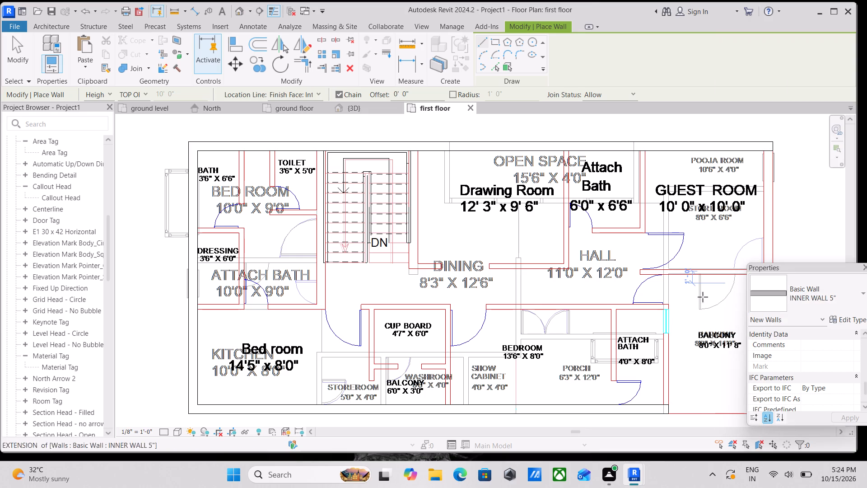
Draw an OUTER WALL 9" along the staircase's east side, about 9'-11" from the north exterior wall to the Dining wall line.
{"action": "scroll", "coordinate": [207, 319], "scroll_direction": "up", "scroll_amount": 3}
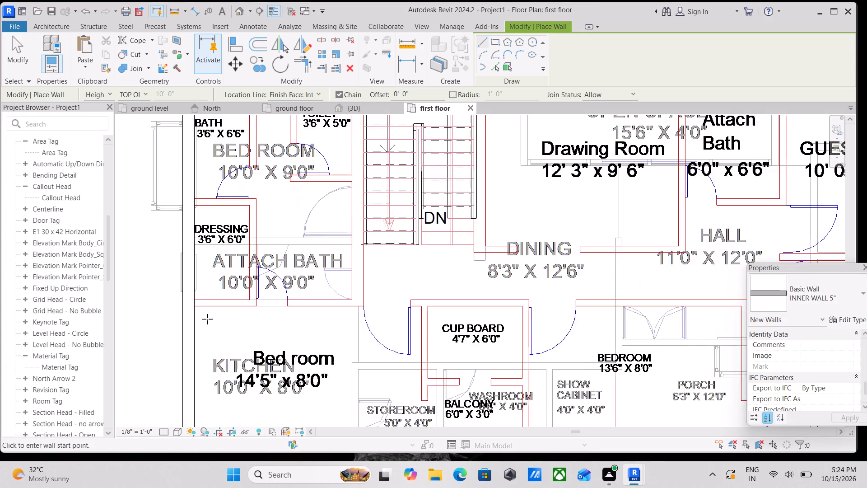
{"action": "left_click", "coordinate": [839, 299]}
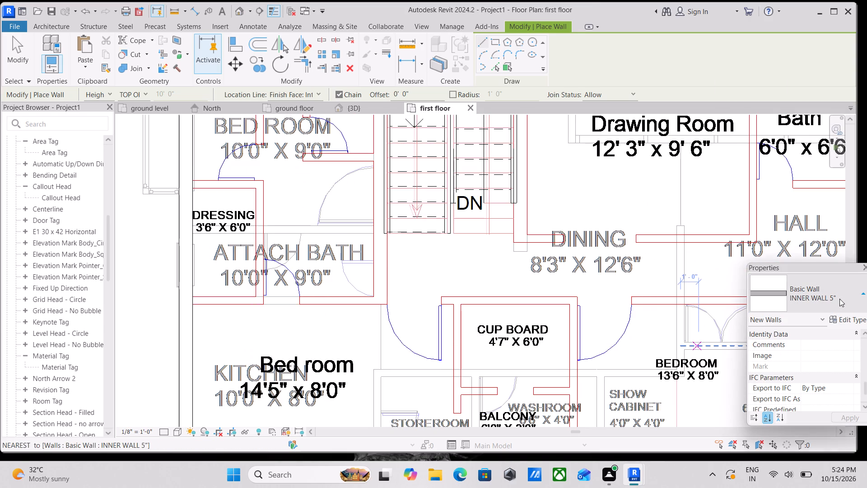
{"action": "left_click", "coordinate": [807, 250]}
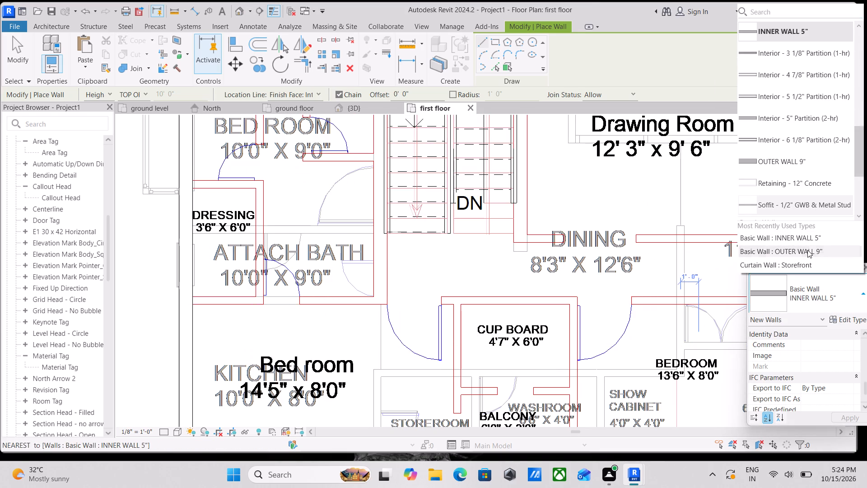
{"action": "scroll", "coordinate": [530, 291], "scroll_direction": "down", "scroll_amount": 1}
{"action": "middle_click_drag", "start_coordinate": [489, 294], "coordinate": [472, 378]}
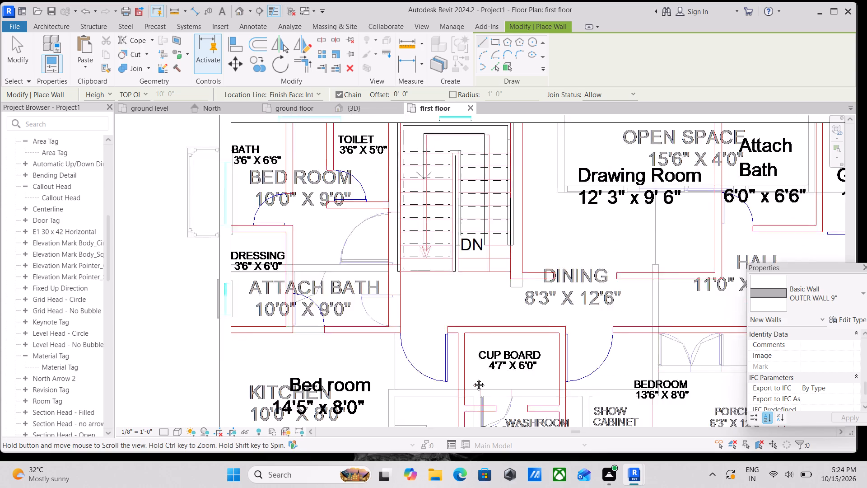
{"action": "middle_click_drag", "start_coordinate": [472, 378], "coordinate": [467, 407]}
{"action": "scroll", "coordinate": [496, 204], "scroll_direction": "up", "scroll_amount": 3}
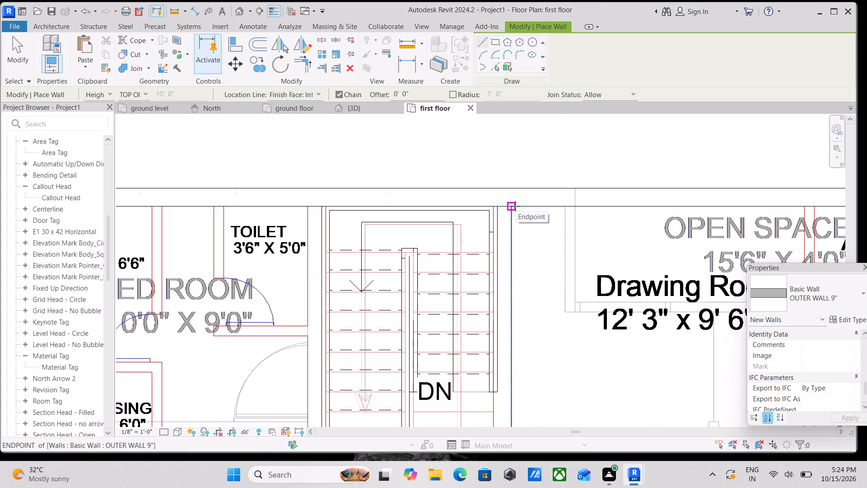
{"action": "left_click", "coordinate": [514, 207]}
{"action": "middle_click_drag", "start_coordinate": [508, 297], "coordinate": [511, 243]}
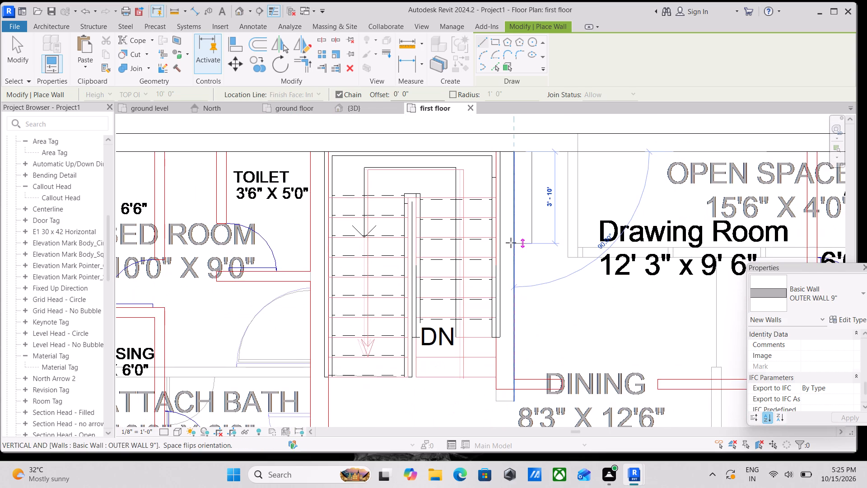
{"action": "key", "text": "space"}
{"action": "middle_click_drag", "start_coordinate": [507, 310], "coordinate": [515, 210]}
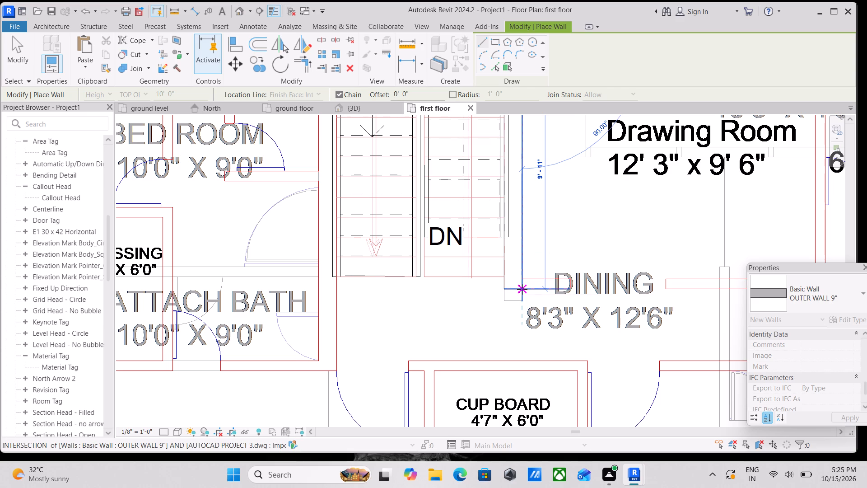
{"action": "left_click", "coordinate": [522, 289]}
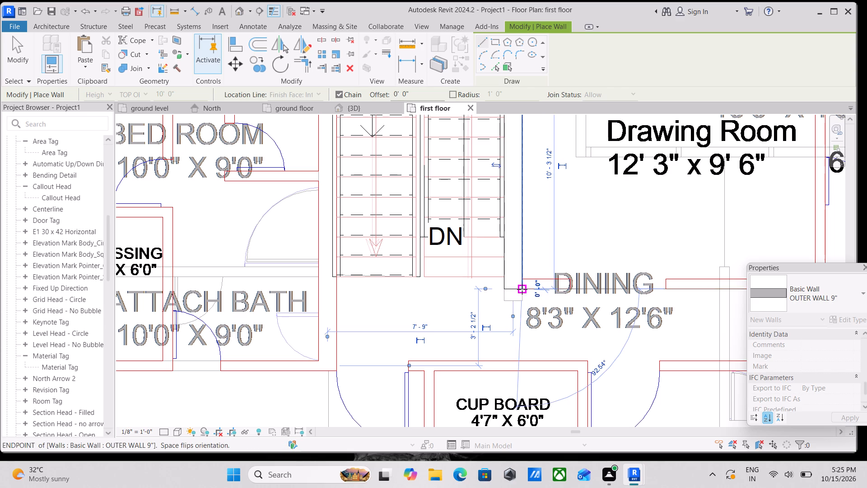
{"action": "key", "text": "Escape"}
Draw an OUTER WALL 9" along the staircase's west side, from the north exterior wall to the Bed room's north wall line.
{"action": "scroll", "coordinate": [419, 303], "scroll_direction": "down", "scroll_amount": 2}
{"action": "middle_click_drag", "start_coordinate": [418, 303], "coordinate": [481, 313]}
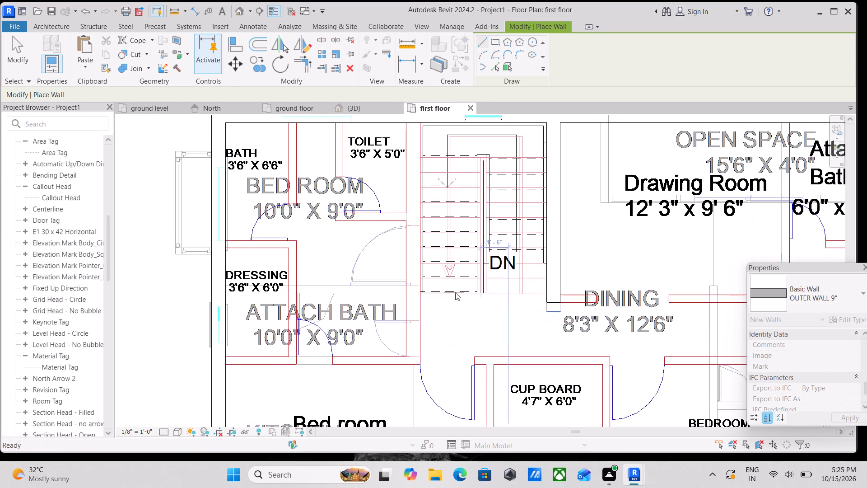
{"action": "middle_click_drag", "start_coordinate": [455, 293], "coordinate": [475, 343]}
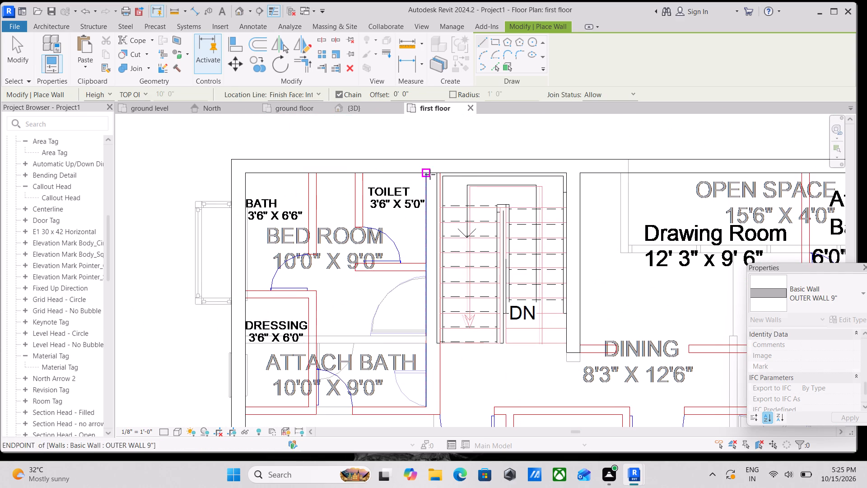
{"action": "left_click", "coordinate": [430, 174]}
{"action": "middle_click_drag", "start_coordinate": [439, 297], "coordinate": [430, 188]}
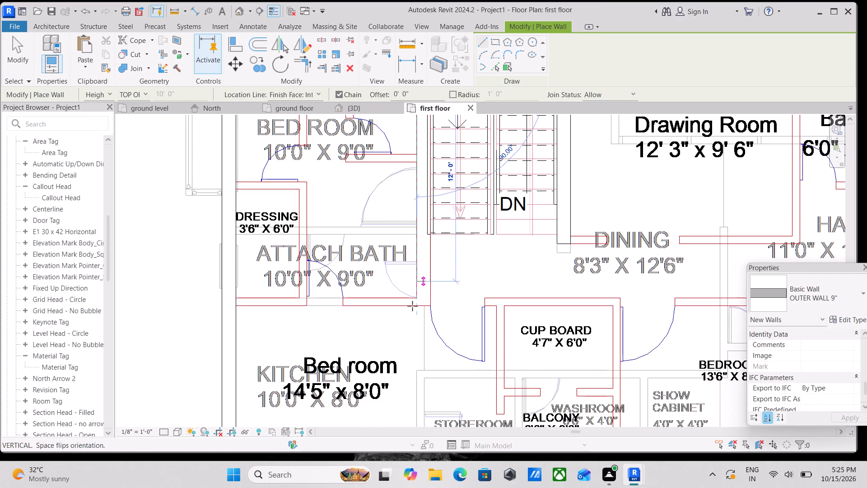
{"action": "left_click", "coordinate": [416, 296]}
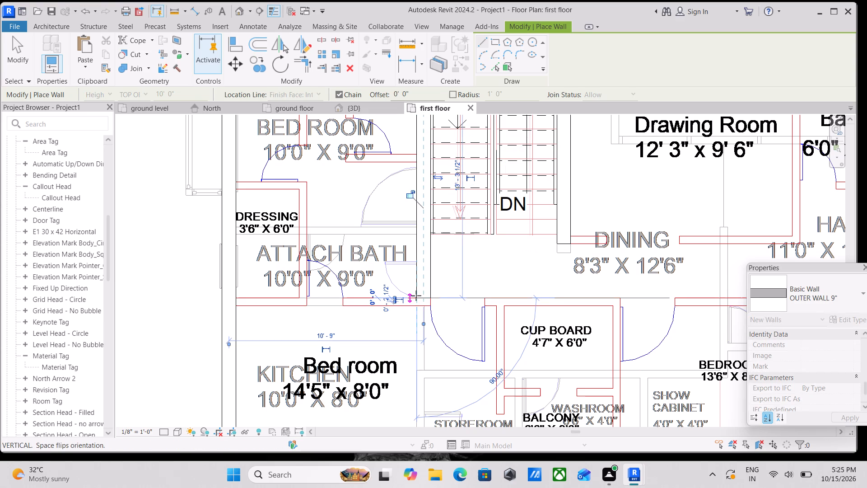
{"action": "key", "text": "Escape"}
Draw the Dressing room's north wall, about 3'-11" long, and its east wall down to the Bed room in INNER WALL 5".
{"action": "scroll", "coordinate": [369, 300], "scroll_direction": "down", "scroll_amount": 1}
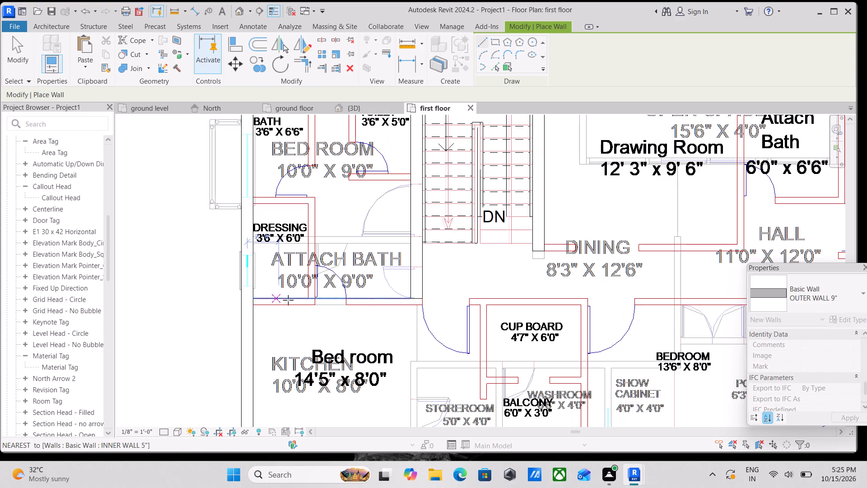
{"action": "left_click", "coordinate": [841, 297]}
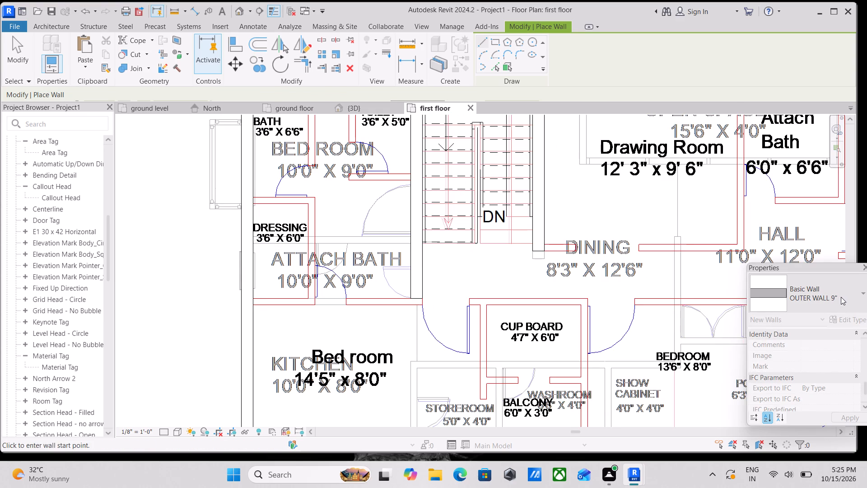
{"action": "scroll", "coordinate": [793, 84], "scroll_direction": "up", "scroll_amount": 3}
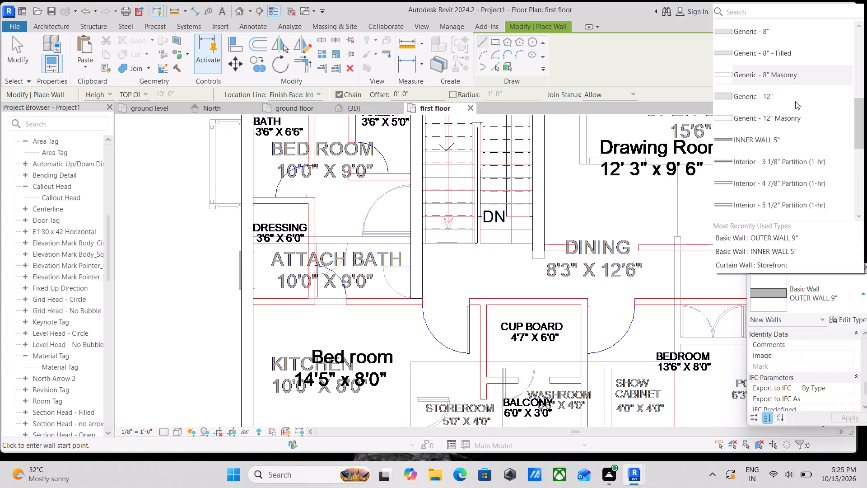
{"action": "scroll", "coordinate": [793, 134], "scroll_direction": "down", "scroll_amount": 1}
{"action": "scroll", "coordinate": [793, 136], "scroll_direction": "up", "scroll_amount": 1}
{"action": "left_click", "coordinate": [783, 137]}
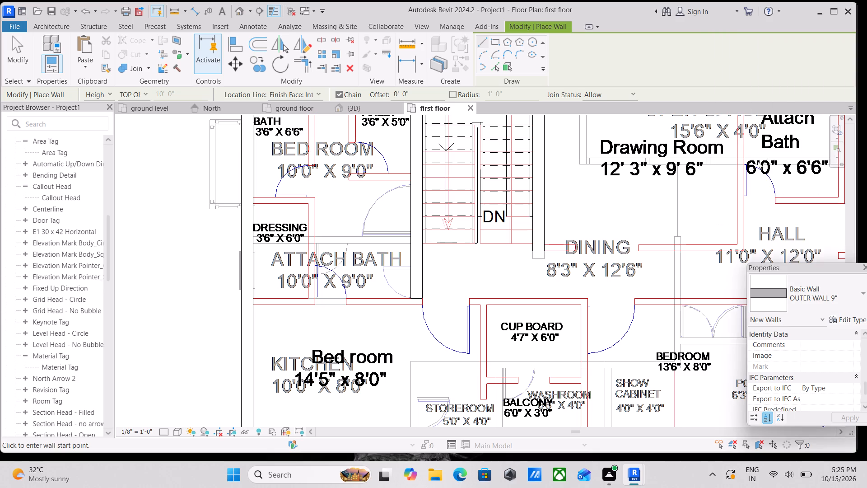
{"action": "scroll", "coordinate": [249, 212], "scroll_direction": "up", "scroll_amount": 3}
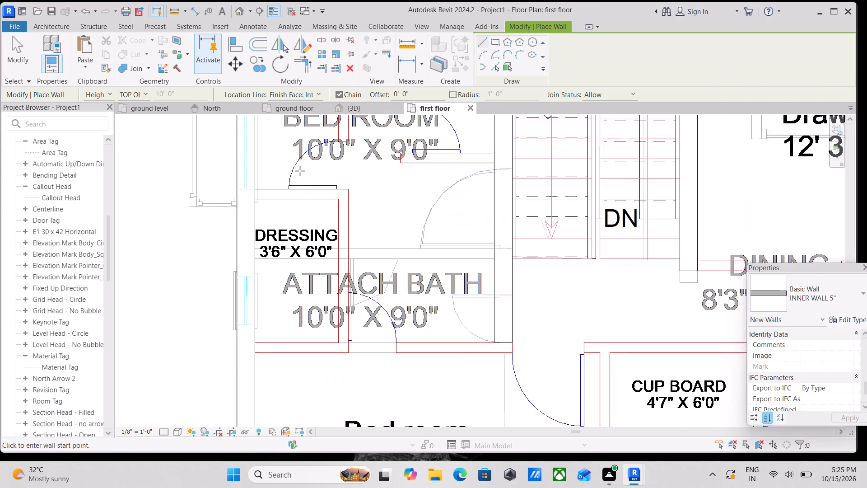
{"action": "middle_click_drag", "start_coordinate": [300, 171], "coordinate": [282, 329]}
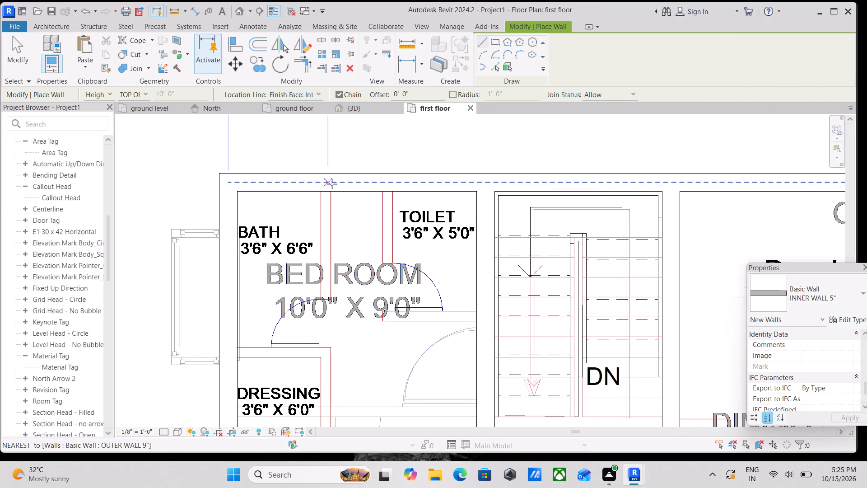
{"action": "middle_click_drag", "start_coordinate": [287, 310], "coordinate": [311, 232]}
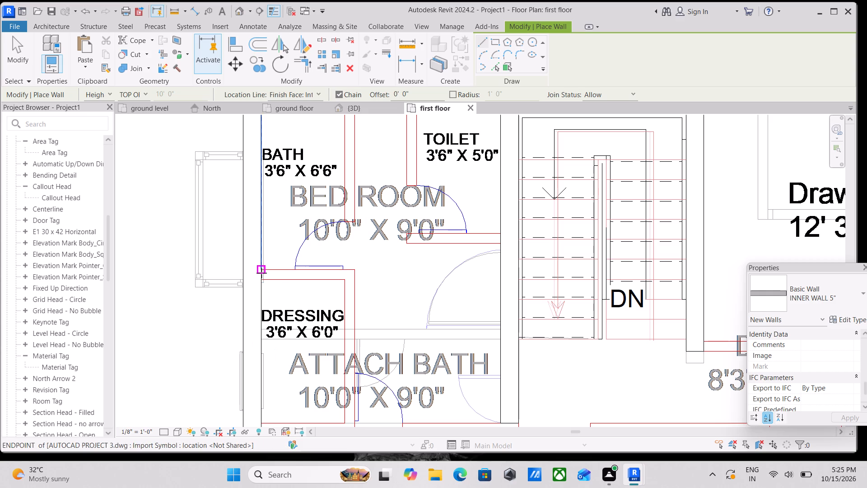
{"action": "left_click", "coordinate": [261, 273]}
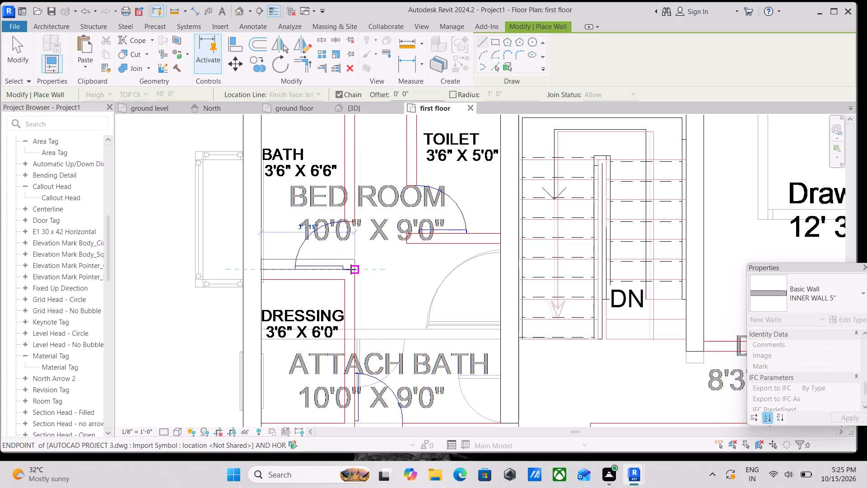
{"action": "left_click", "coordinate": [351, 269]}
{"action": "middle_click_drag", "start_coordinate": [351, 303], "coordinate": [354, 203]}
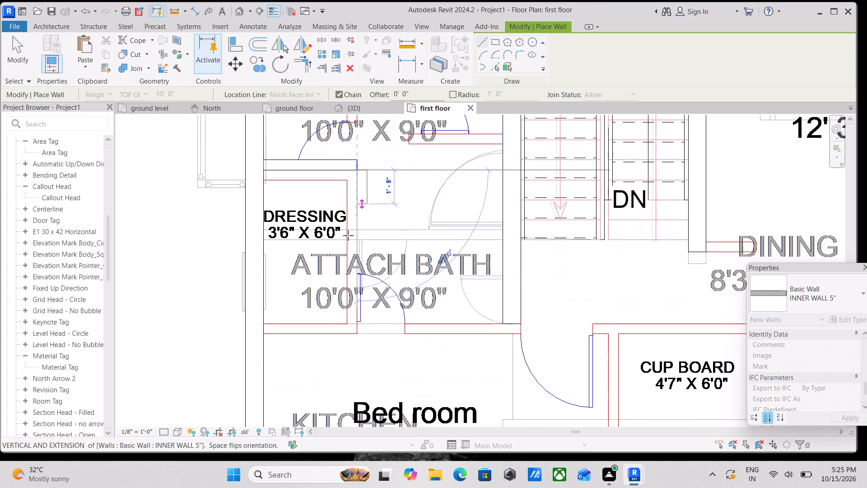
{"action": "left_click", "coordinate": [356, 330]}
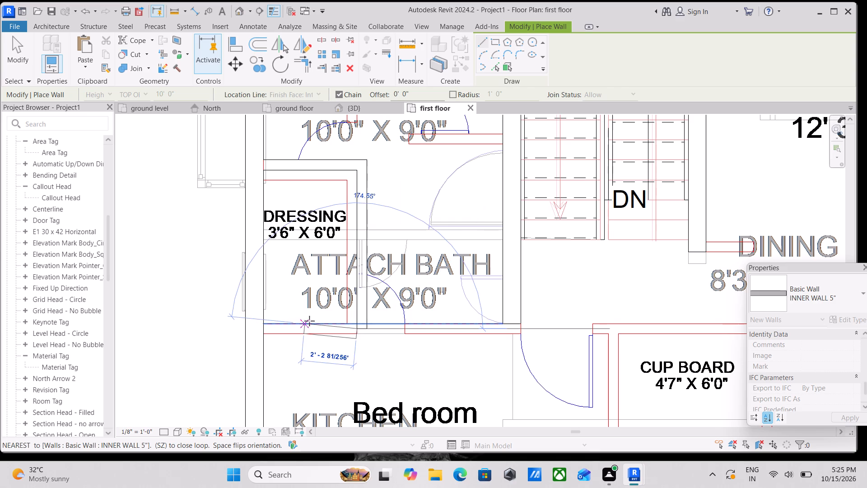
{"action": "key", "text": "Escape"}
{"action": "key", "text": "Escape"}
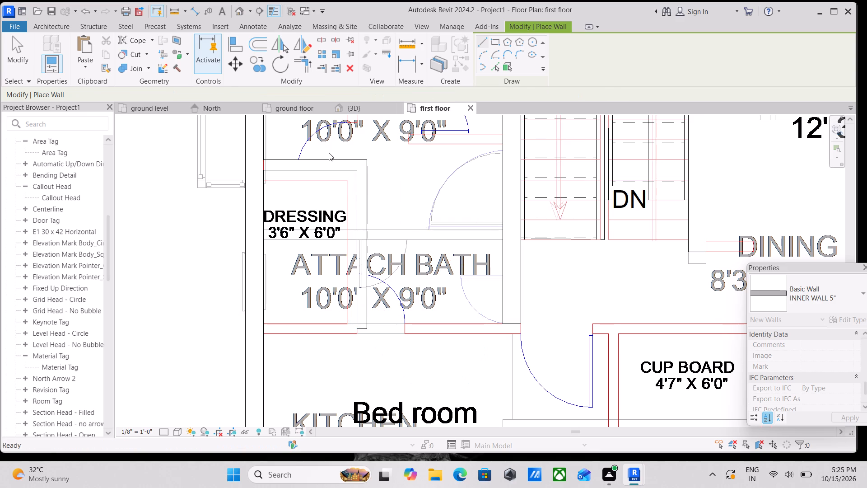
Flip the Dressing room's north and east walls to the room side of their drawn lines, matching the CAD drawing.
{"action": "left_click", "coordinate": [336, 165]}
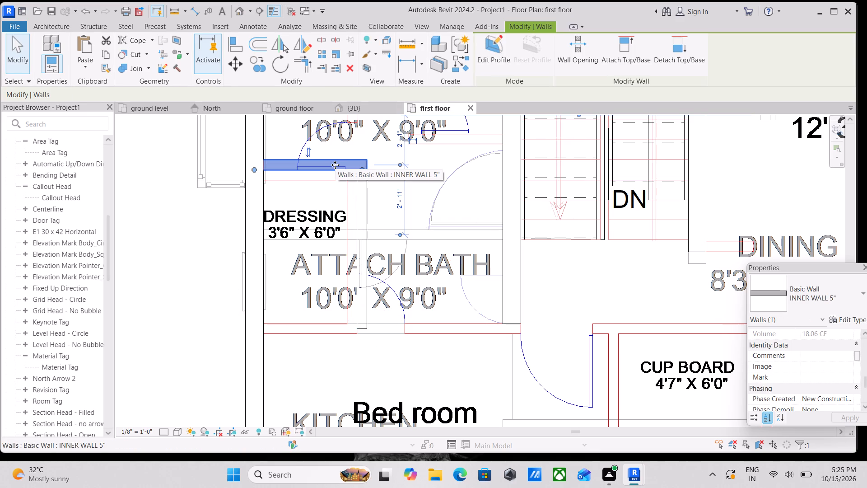
{"action": "key", "text": "space"}
{"action": "key", "text": "Escape"}
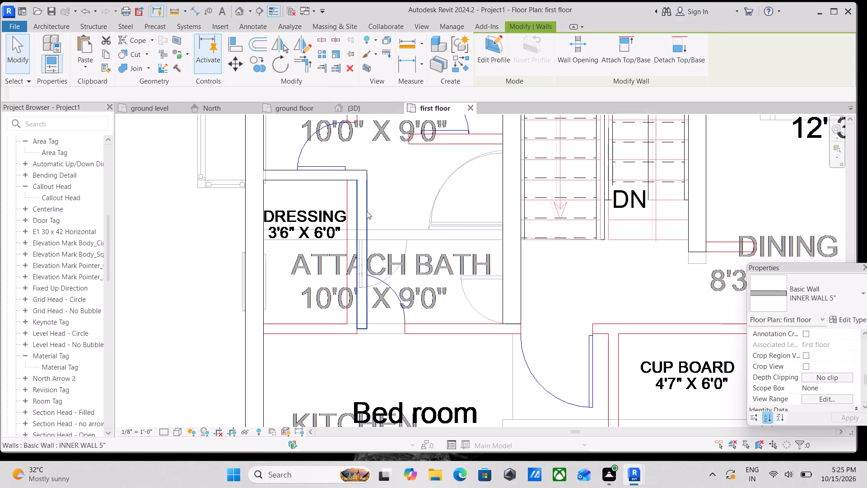
{"action": "left_click", "coordinate": [365, 207]}
{"action": "key", "text": "space"}
{"action": "scroll", "coordinate": [375, 204], "scroll_direction": "down", "scroll_amount": 3}
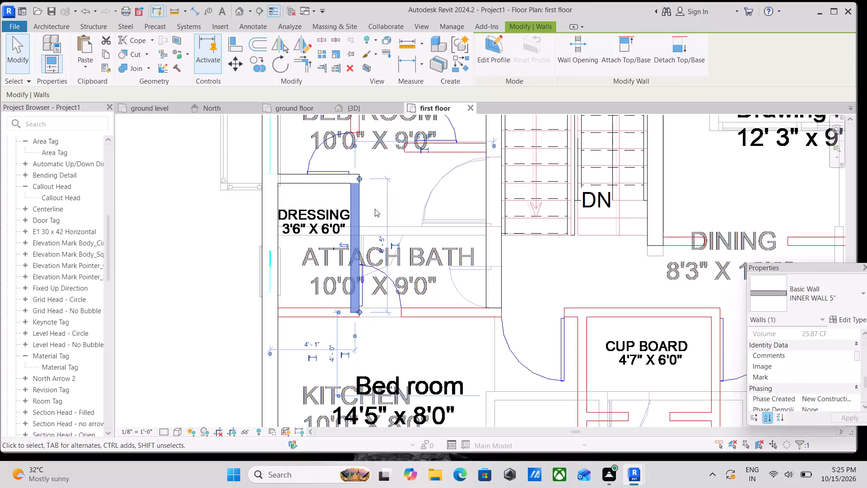
{"action": "middle_click_drag", "start_coordinate": [375, 213], "coordinate": [375, 260]}
{"action": "key", "text": "Escape"}
Draw the Dressing room's south wall in INNER WALL 5" from the west exterior wall to the Dressing's east wall.
{"action": "scroll", "coordinate": [360, 301], "scroll_direction": "up", "scroll_amount": 3}
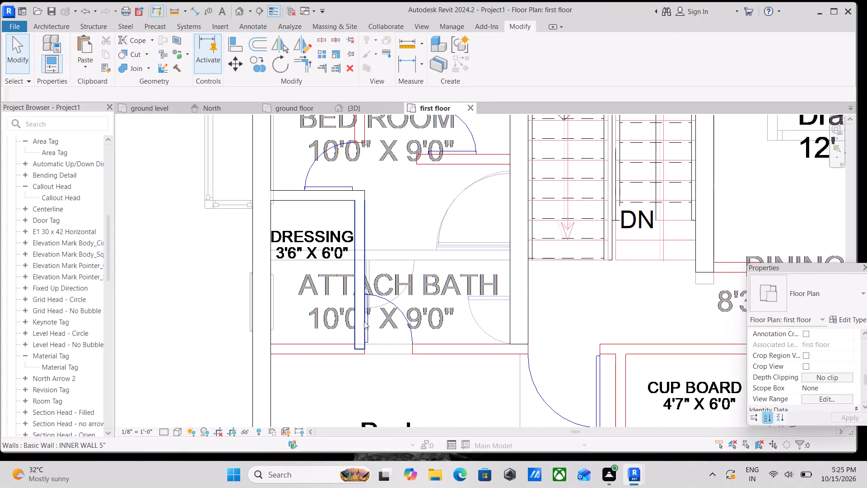
{"action": "middle_click_drag", "start_coordinate": [364, 321], "coordinate": [371, 300]}
{"action": "key", "text": "w"}
{"action": "key", "text": "a"}
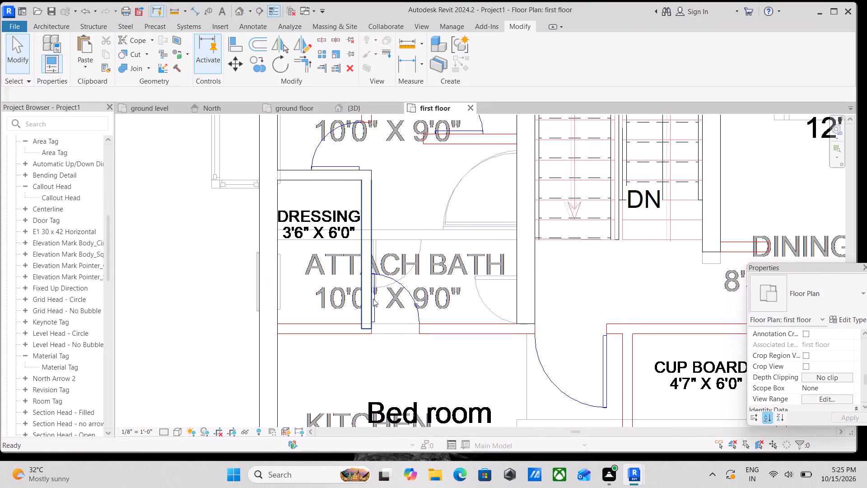
{"action": "scroll", "coordinate": [285, 333], "scroll_direction": "up", "scroll_amount": 8}
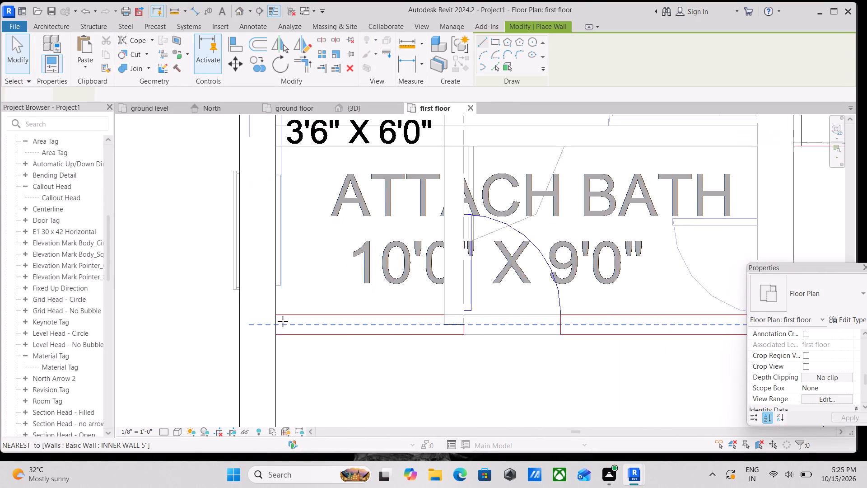
{"action": "left_click", "coordinate": [272, 313]}
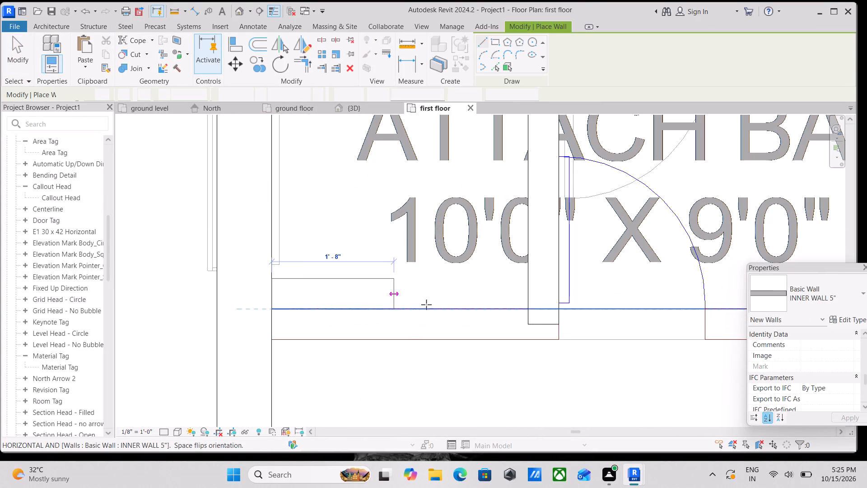
{"action": "key", "text": "space"}
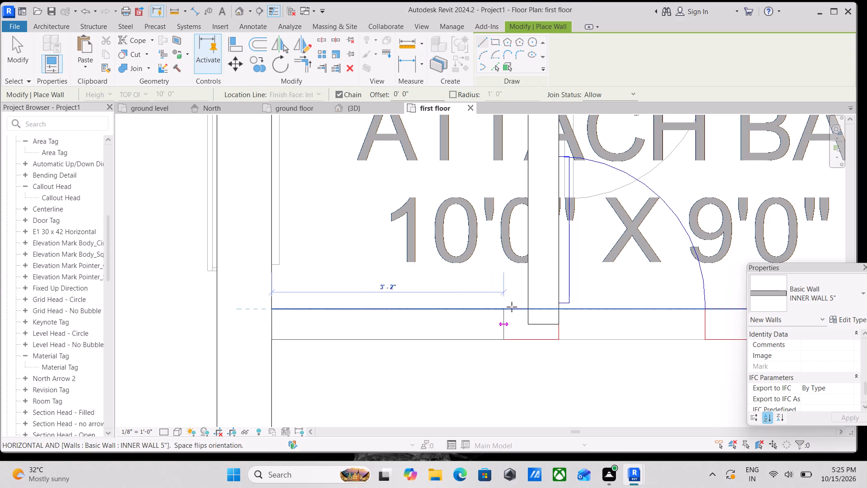
{"action": "left_click", "coordinate": [531, 308]}
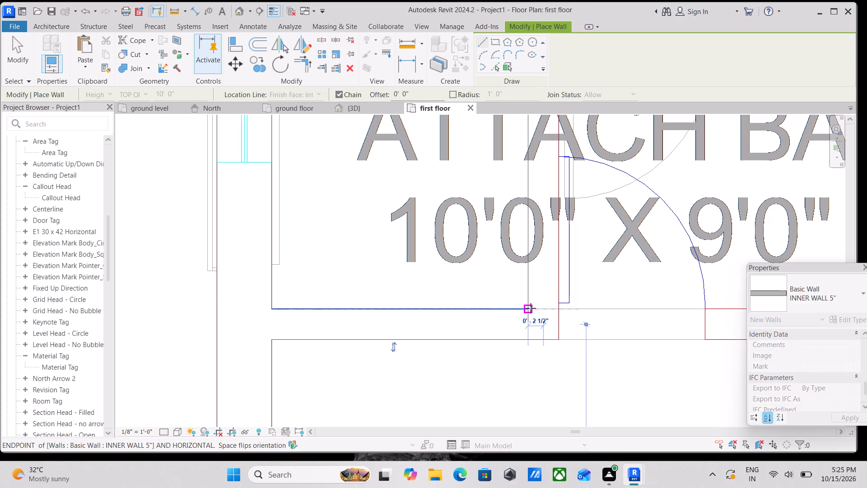
{"action": "key", "text": "Escape"}
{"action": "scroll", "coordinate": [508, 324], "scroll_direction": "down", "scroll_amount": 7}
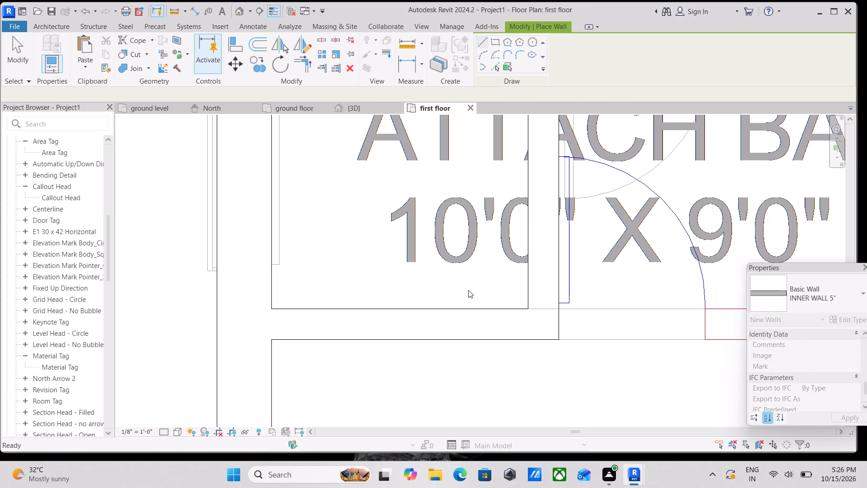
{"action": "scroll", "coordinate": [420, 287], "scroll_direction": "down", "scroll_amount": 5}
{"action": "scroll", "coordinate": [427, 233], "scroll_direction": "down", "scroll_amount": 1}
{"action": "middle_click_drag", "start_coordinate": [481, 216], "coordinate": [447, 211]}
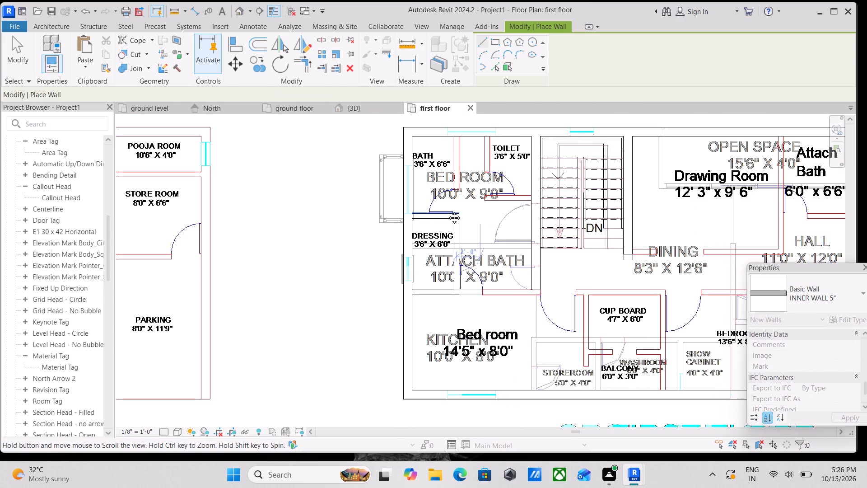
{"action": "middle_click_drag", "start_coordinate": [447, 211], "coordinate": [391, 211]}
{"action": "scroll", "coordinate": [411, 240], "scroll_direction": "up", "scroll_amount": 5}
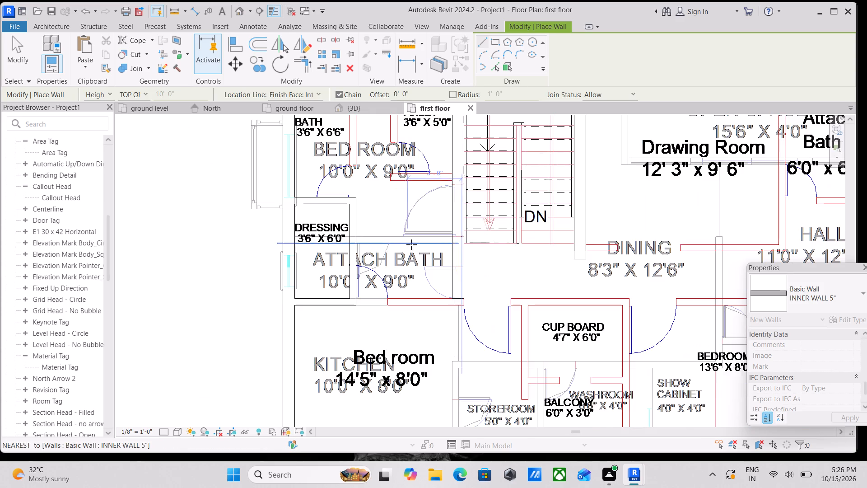
Draw the Toilet's west wall in INNER WALL 5", about 5'-5" long, south from the north exterior wall.
{"action": "middle_click_drag", "start_coordinate": [388, 335], "coordinate": [383, 282]}
{"action": "scroll", "coordinate": [356, 305], "scroll_direction": "down", "scroll_amount": 1}
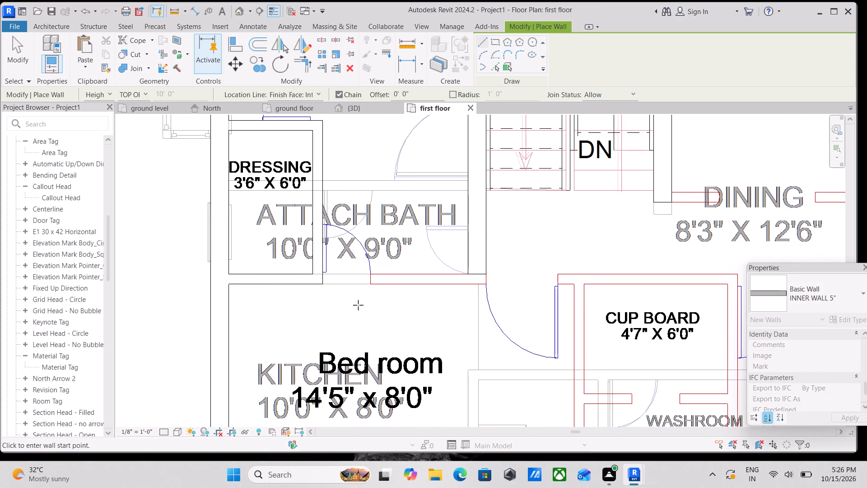
{"action": "middle_click_drag", "start_coordinate": [358, 305], "coordinate": [308, 349]}
{"action": "scroll", "coordinate": [481, 249], "scroll_direction": "down", "scroll_amount": 2}
{"action": "middle_click_drag", "start_coordinate": [456, 263], "coordinate": [437, 331]}
{"action": "scroll", "coordinate": [338, 169], "scroll_direction": "up", "scroll_amount": 4}
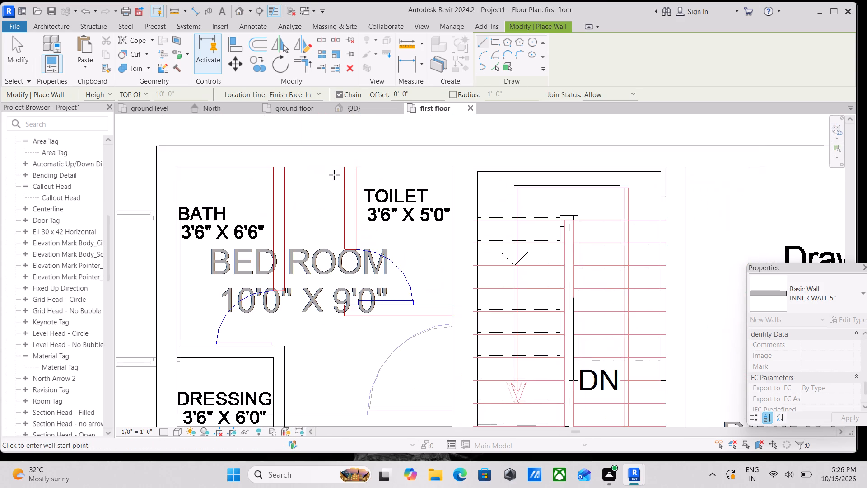
{"action": "scroll", "coordinate": [334, 175], "scroll_direction": "up", "scroll_amount": 2}
{"action": "left_click", "coordinate": [344, 168]}
{"action": "middle_click_drag", "start_coordinate": [347, 246], "coordinate": [343, 135]}
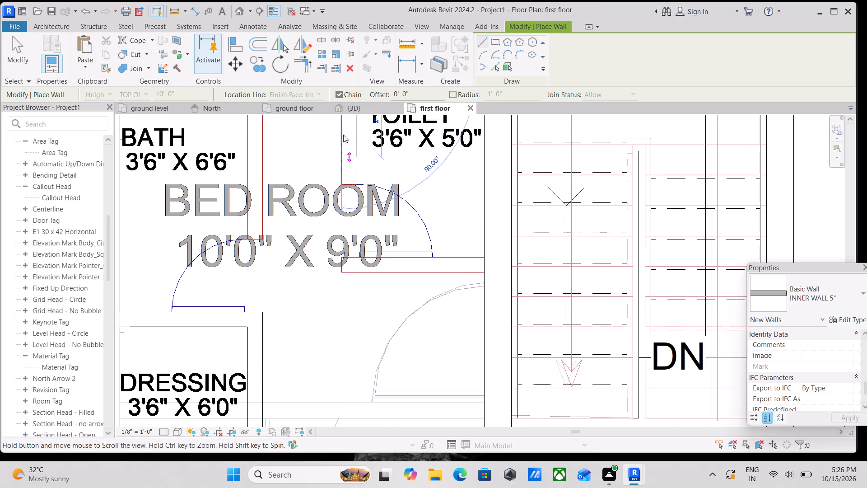
{"action": "left_click", "coordinate": [345, 249]}
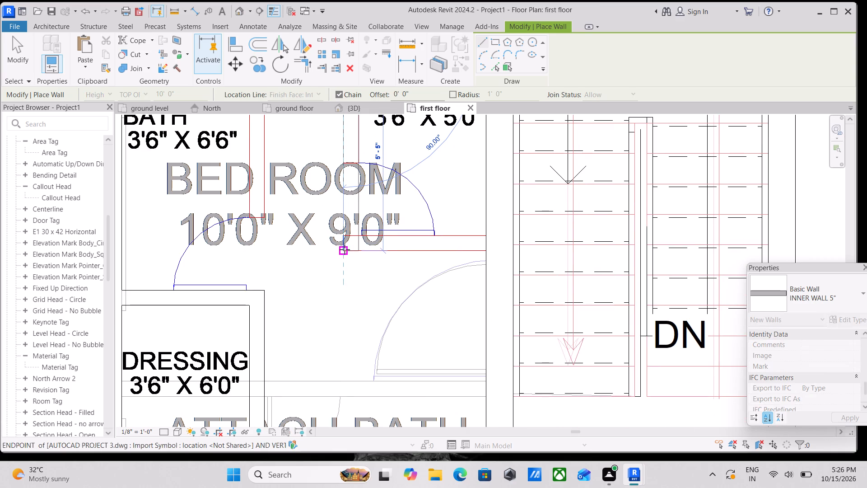
{"action": "key", "text": "Escape"}
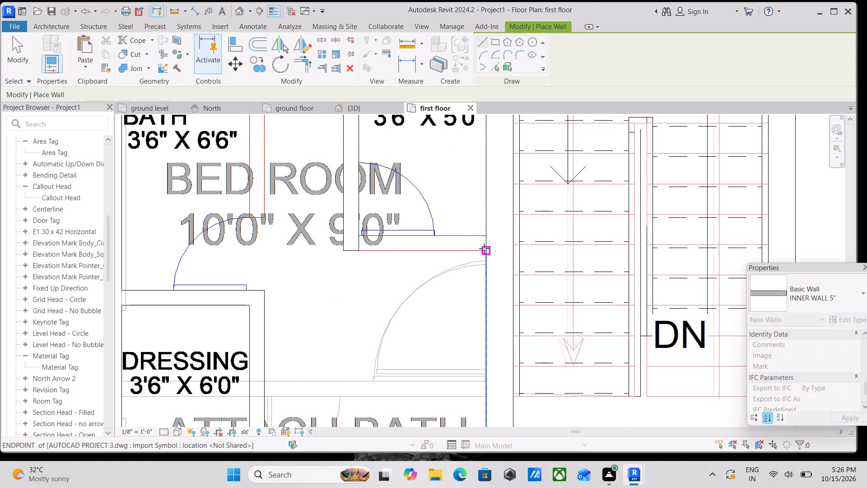
Draw the Toilet's south wall in INNER WALL 5" from the staircase's west wall to the Toilet's west wall, with its thickness on the Toilet side.
{"action": "left_click", "coordinate": [484, 249]}
{"action": "key", "text": "space"}
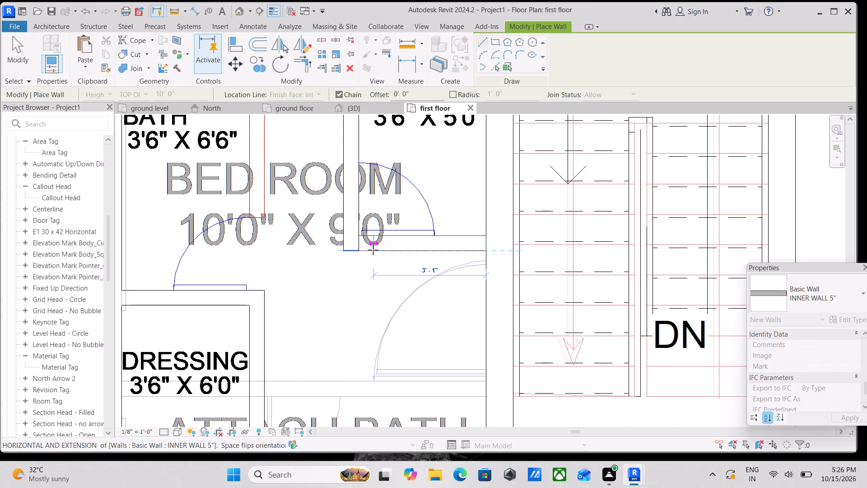
{"action": "left_click", "coordinate": [357, 249]}
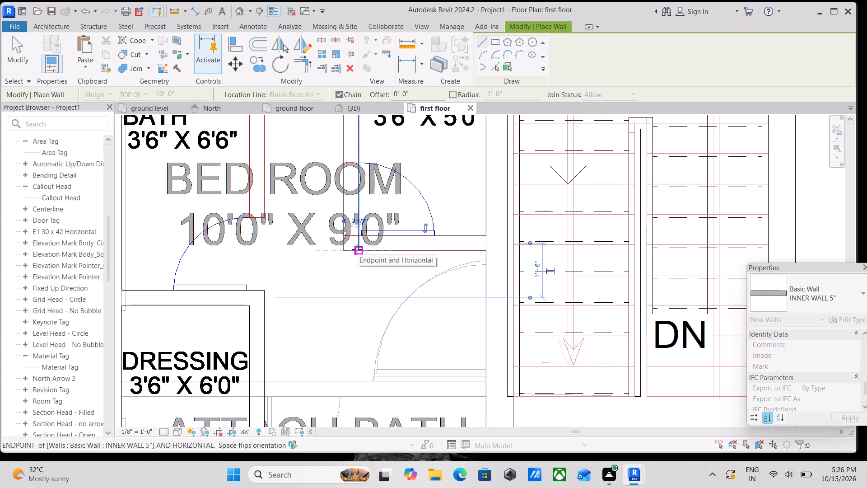
{"action": "key", "text": "Escape"}
Draw the Bath's east wall in INNER WALL 5", about 6'-6" long, from the north exterior wall to the Dressing room's north wall.
{"action": "scroll", "coordinate": [357, 249], "scroll_direction": "down", "scroll_amount": 5}
{"action": "middle_click_drag", "start_coordinate": [282, 264], "coordinate": [291, 275]}
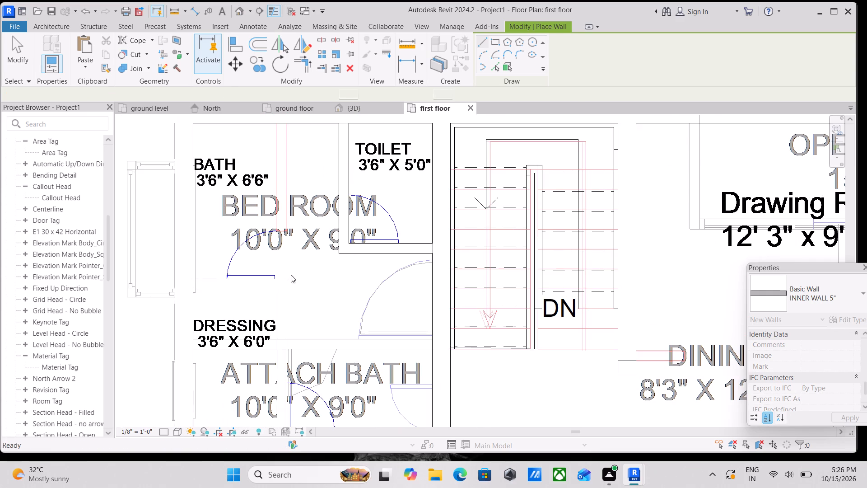
{"action": "middle_click_drag", "start_coordinate": [291, 275], "coordinate": [306, 294]}
{"action": "scroll", "coordinate": [280, 131], "scroll_direction": "up", "scroll_amount": 3}
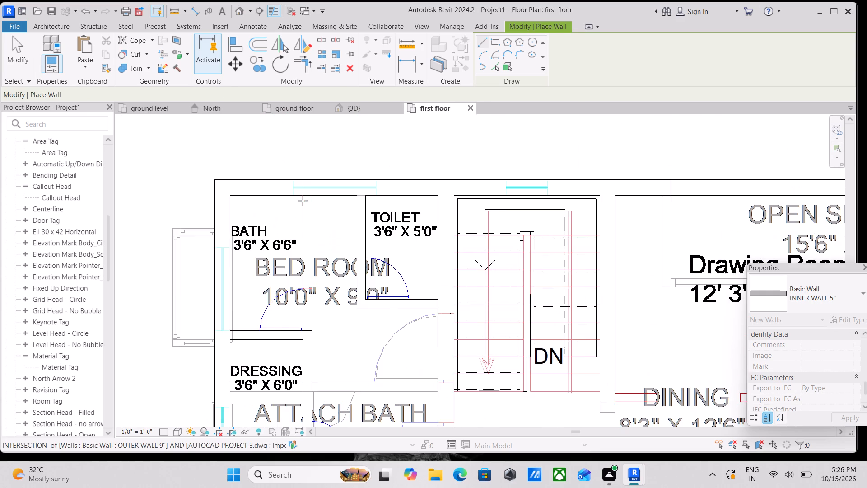
{"action": "scroll", "coordinate": [303, 201], "scroll_direction": "up", "scroll_amount": 2}
{"action": "left_click", "coordinate": [309, 204]}
{"action": "middle_click_drag", "start_coordinate": [310, 265], "coordinate": [310, 238]}
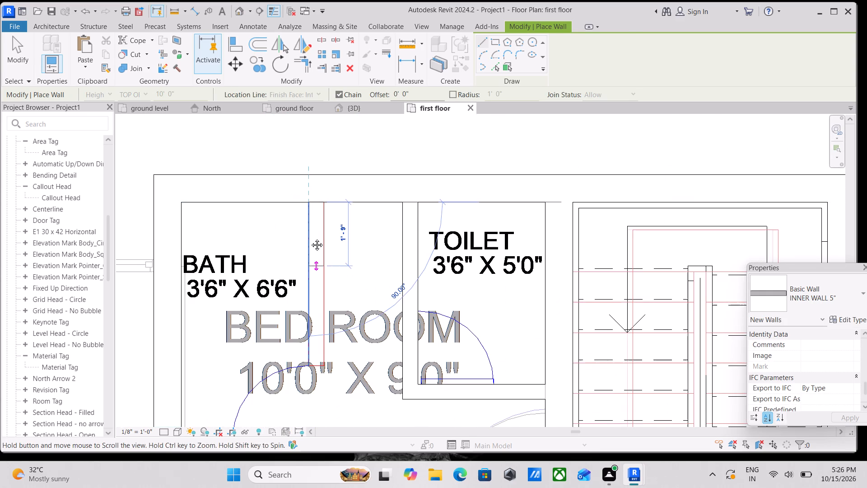
{"action": "middle_click_drag", "start_coordinate": [310, 238], "coordinate": [315, 140]}
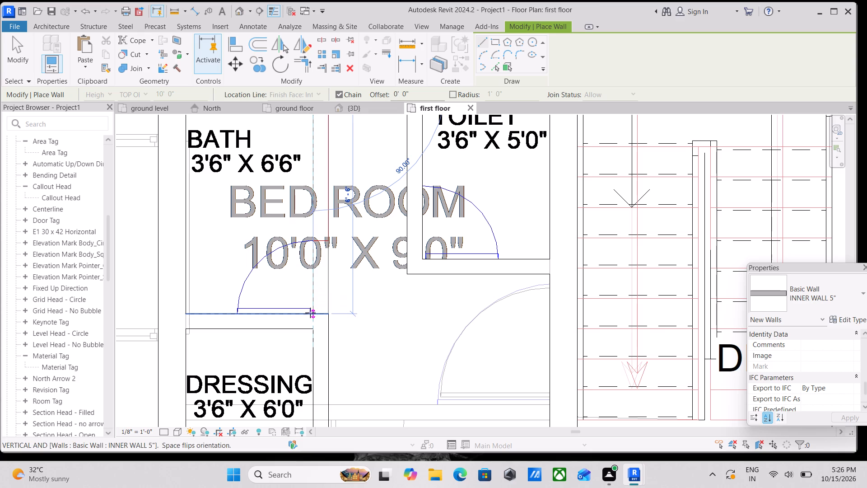
{"action": "left_click", "coordinate": [312, 314]}
{"action": "key", "text": "Escape"}
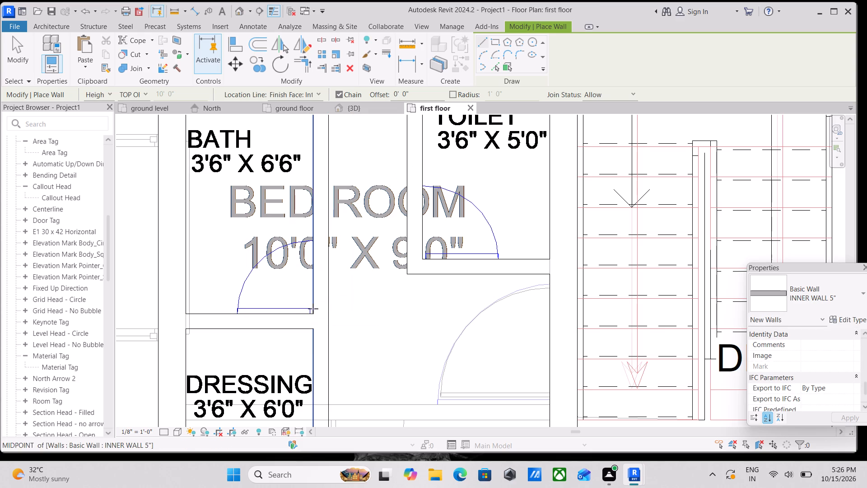
Draw the Drawing Room's short south wall stub in INNER WALL 5", 2'-0" east from the staircase's east wall, following the CAD lines.
{"action": "scroll", "coordinate": [318, 305], "scroll_direction": "down", "scroll_amount": 4}
{"action": "scroll", "coordinate": [373, 295], "scroll_direction": "down", "scroll_amount": 3}
{"action": "middle_click_drag", "start_coordinate": [369, 282], "coordinate": [341, 182]}
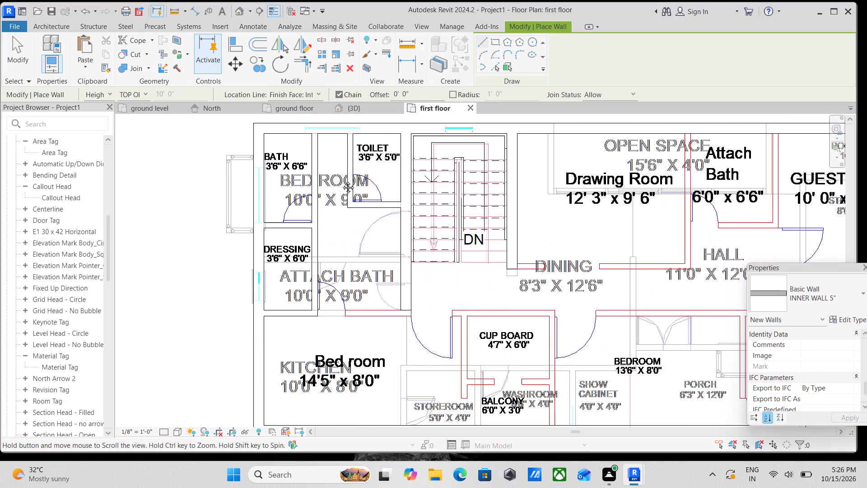
{"action": "middle_click_drag", "start_coordinate": [546, 281], "coordinate": [392, 286]}
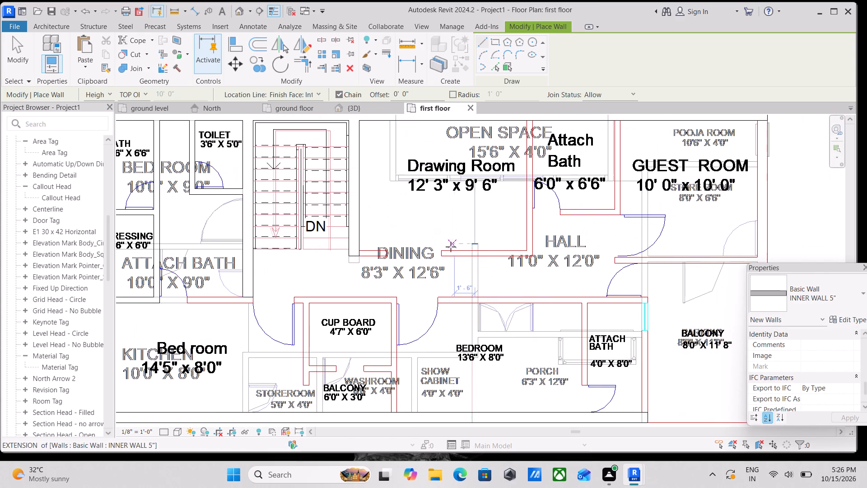
{"action": "scroll", "coordinate": [377, 251], "scroll_direction": "up", "scroll_amount": 8}
{"action": "left_click", "coordinate": [342, 245]}
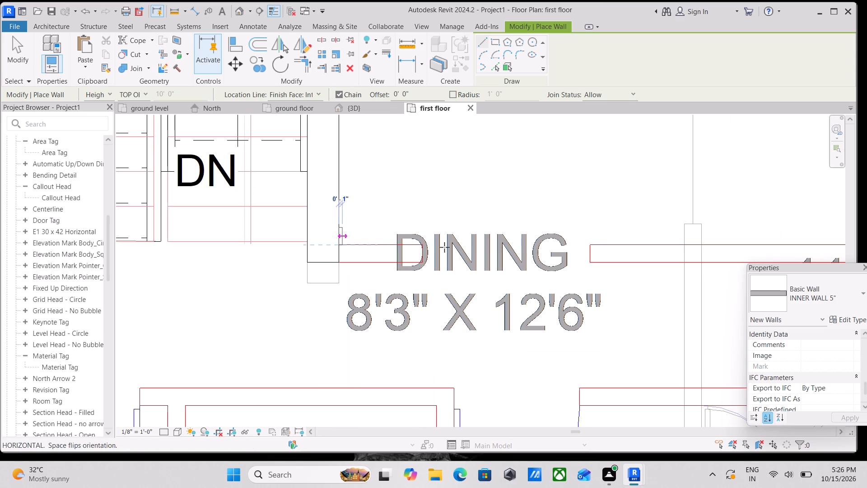
{"action": "middle_click_drag", "start_coordinate": [561, 244], "coordinate": [501, 256]}
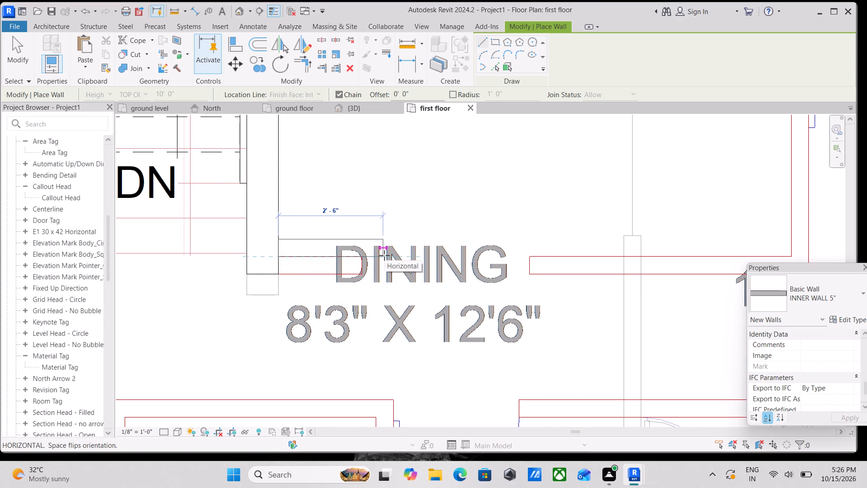
{"action": "key", "text": "space"}
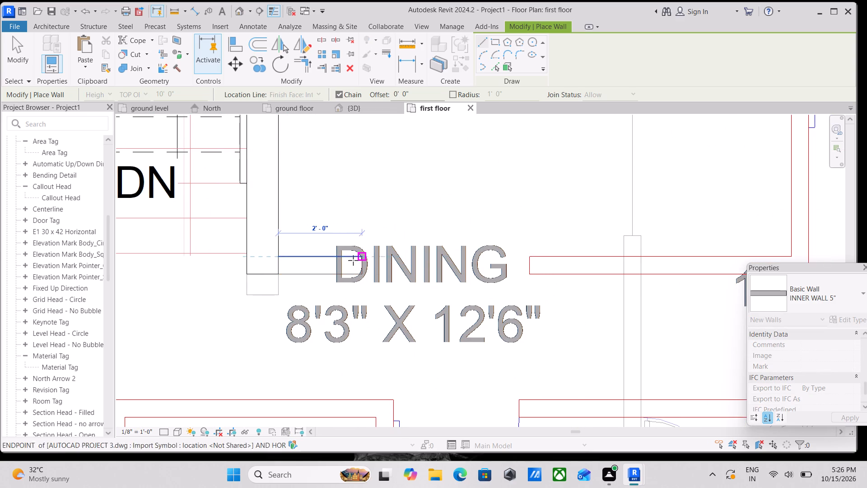
{"action": "left_click", "coordinate": [360, 258]}
{"action": "key", "text": "Escape"}
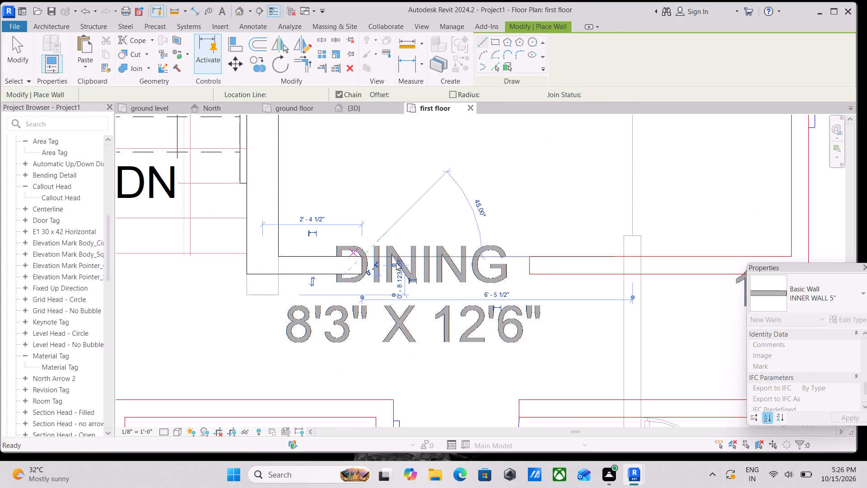
Draw the Drawing Room's remaining south wall east of the opening and its east wall up to the north exterior wall in INNER WALL 5".
{"action": "left_click", "coordinate": [529, 257]}
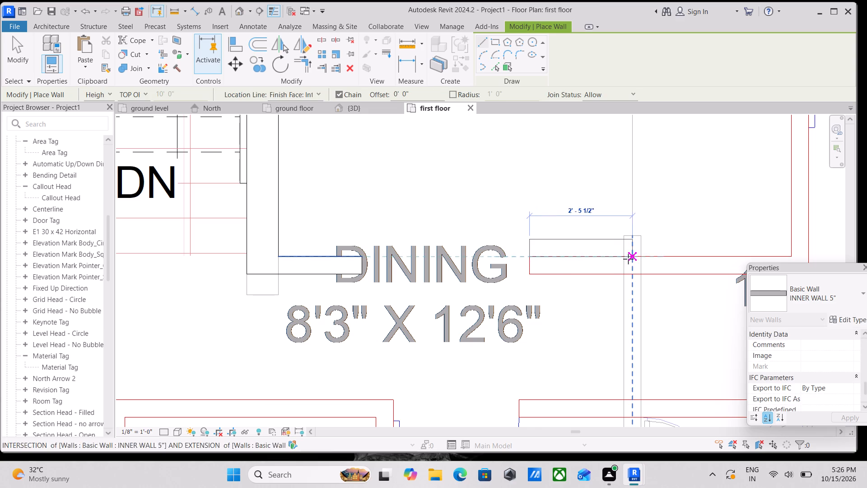
{"action": "middle_click_drag", "start_coordinate": [628, 259], "coordinate": [457, 267]}
{"action": "key", "text": "space"}
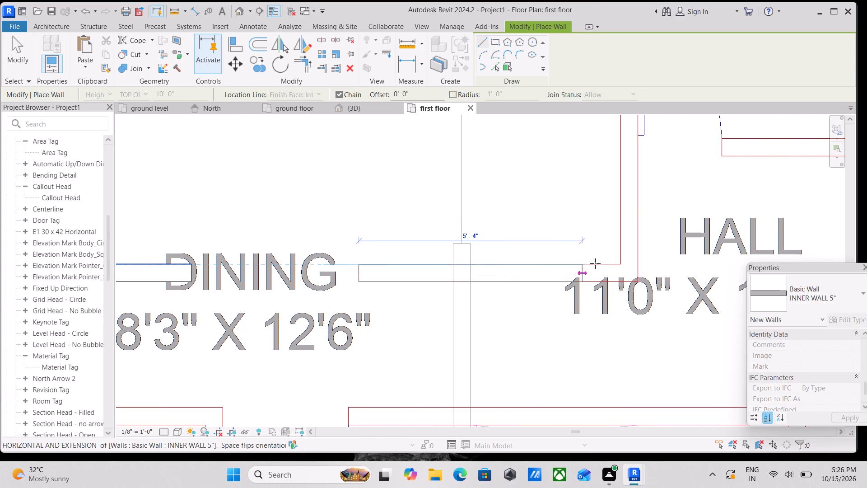
{"action": "left_click", "coordinate": [622, 263]}
{"action": "middle_click_drag", "start_coordinate": [625, 220], "coordinate": [601, 349]}
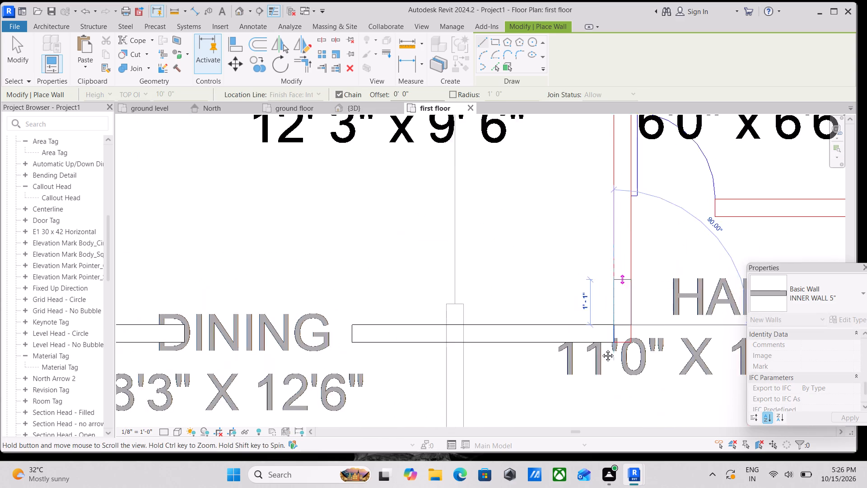
{"action": "middle_click_drag", "start_coordinate": [601, 349], "coordinate": [596, 370]}
{"action": "scroll", "coordinate": [595, 221], "scroll_direction": "down", "scroll_amount": 1}
{"action": "middle_click_drag", "start_coordinate": [592, 222], "coordinate": [589, 358]}
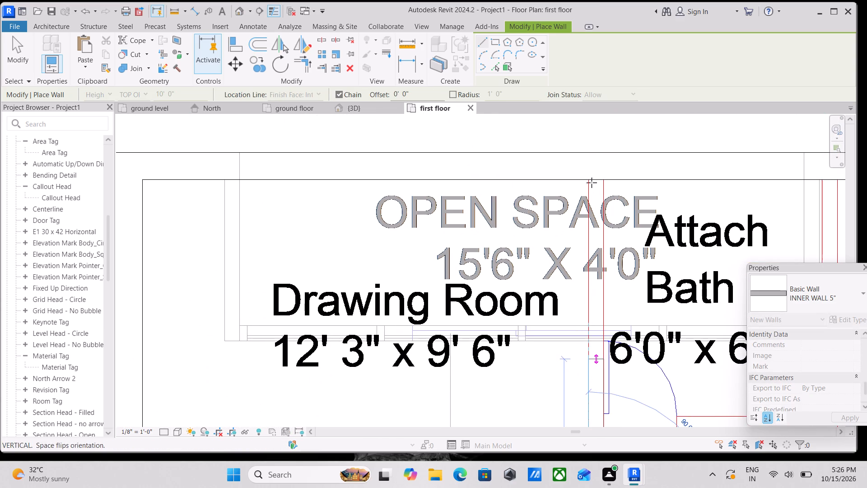
{"action": "left_click", "coordinate": [591, 183]}
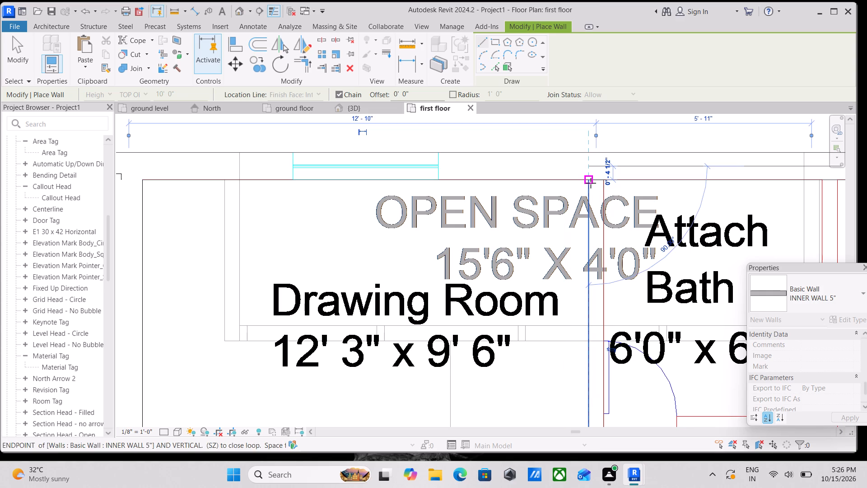
{"action": "key", "text": "Escape"}
Draw the Attach Bath's east wall from the north exterior wall and its 6'-0" south wall to the Drawing Room's east wall in INNER WALL 5".
{"action": "scroll", "coordinate": [578, 271], "scroll_direction": "down", "scroll_amount": 3}
{"action": "middle_click_drag", "start_coordinate": [580, 257], "coordinate": [568, 166]}
{"action": "scroll", "coordinate": [568, 166], "scroll_direction": "down", "scroll_amount": 1}
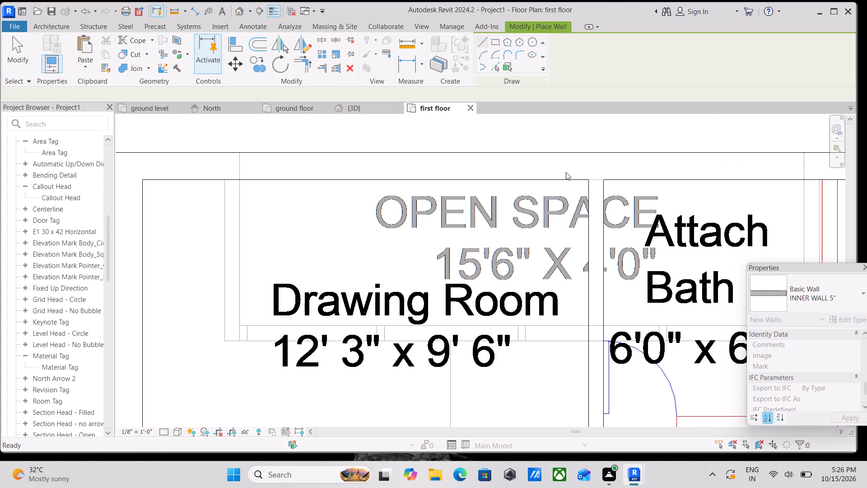
{"action": "scroll", "coordinate": [571, 240], "scroll_direction": "down", "scroll_amount": 6}
{"action": "middle_click_drag", "start_coordinate": [561, 225], "coordinate": [536, 228]}
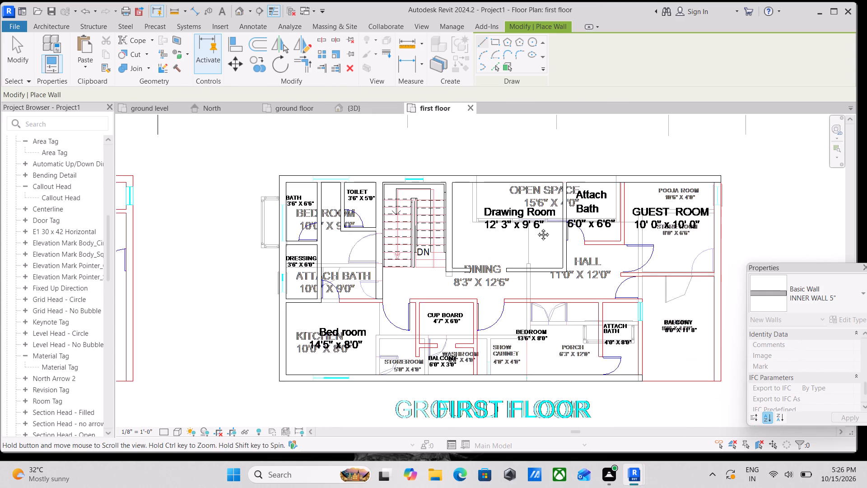
{"action": "middle_click_drag", "start_coordinate": [536, 228], "coordinate": [523, 243]}
{"action": "scroll", "coordinate": [597, 207], "scroll_direction": "up", "scroll_amount": 7}
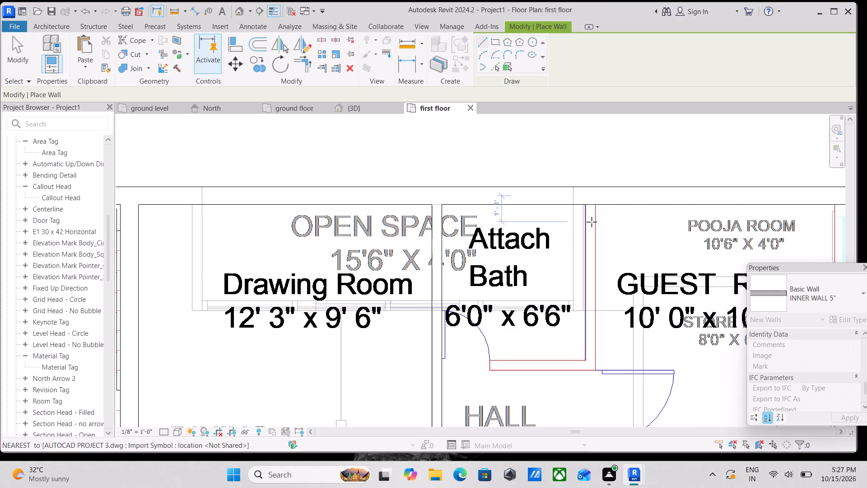
{"action": "scroll", "coordinate": [592, 222], "scroll_direction": "up", "scroll_amount": 5}
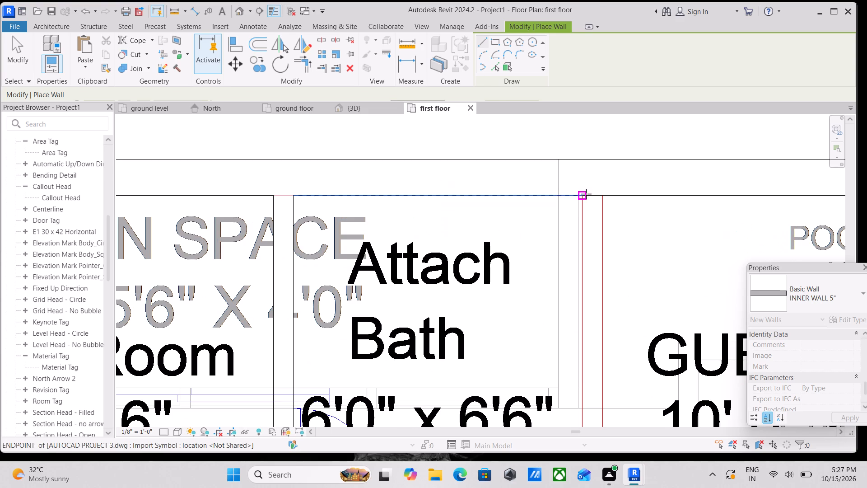
{"action": "left_click", "coordinate": [585, 194]}
{"action": "middle_click_drag", "start_coordinate": [592, 278], "coordinate": [588, 127]}
{"action": "middle_click_drag", "start_coordinate": [566, 300], "coordinate": [569, 257]}
{"action": "left_click", "coordinate": [580, 314]}
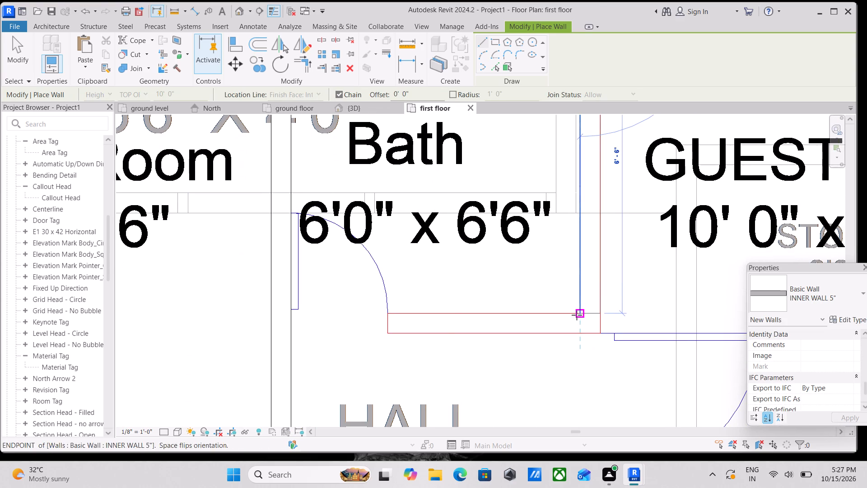
{"action": "left_click", "coordinate": [290, 314]}
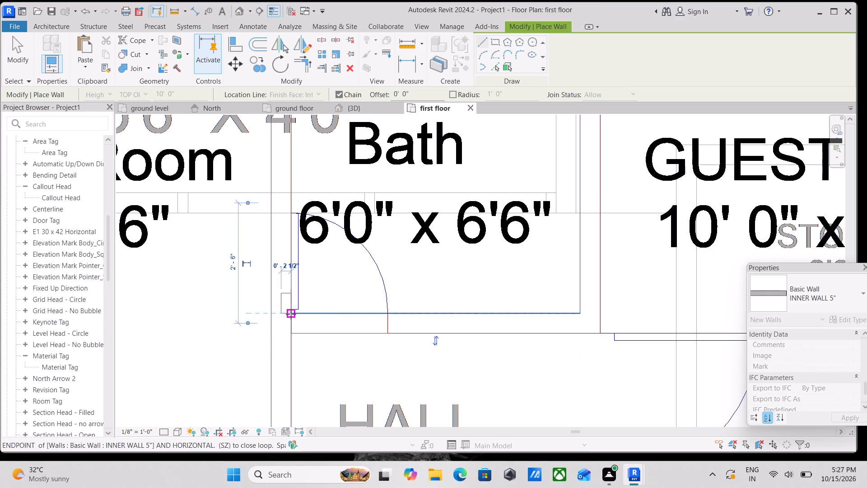
{"action": "key", "text": "Escape"}
Draw an INNER WALL 5" about 3'-1" long across the Guest Room's door opening, from the Attach Bath's southeast corner to the Guest Room's south wall line.
{"action": "scroll", "coordinate": [425, 294], "scroll_direction": "down", "scroll_amount": 5}
{"action": "scroll", "coordinate": [525, 291], "scroll_direction": "down", "scroll_amount": 3}
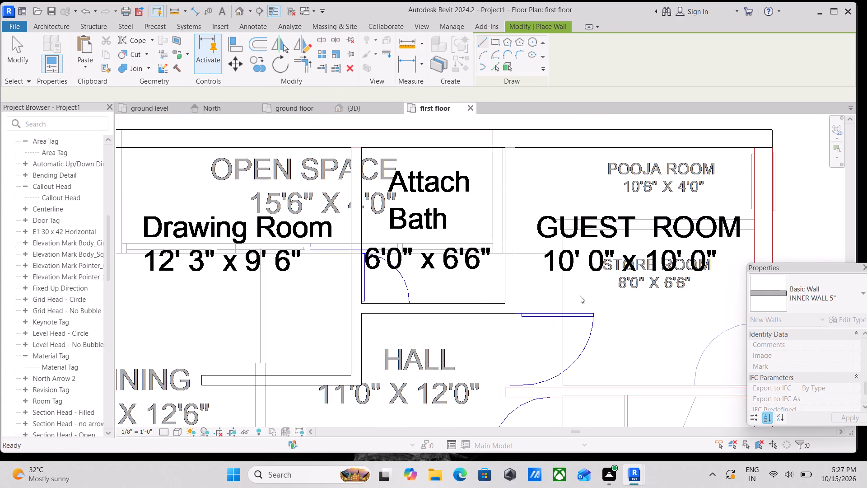
{"action": "middle_click_drag", "start_coordinate": [578, 292], "coordinate": [554, 254]}
{"action": "scroll", "coordinate": [506, 277], "scroll_direction": "up", "scroll_amount": 3}
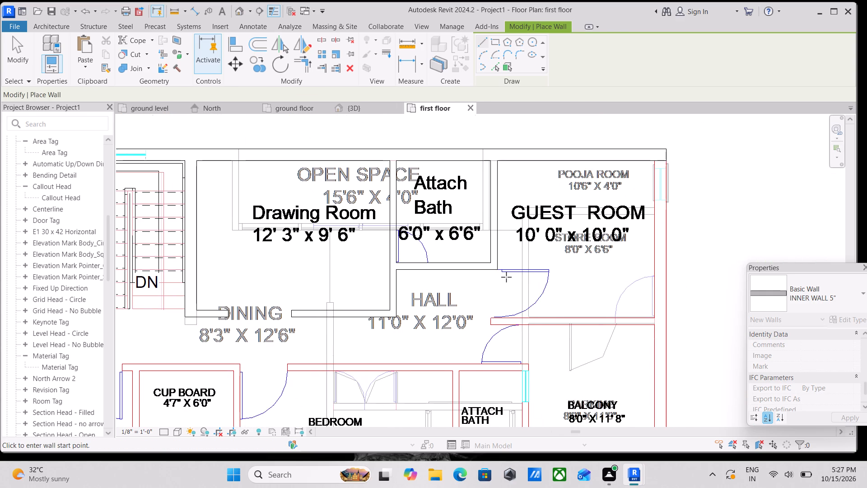
{"action": "scroll", "coordinate": [506, 277], "scroll_direction": "up", "scroll_amount": 3}
{"action": "left_click", "coordinate": [488, 258]}
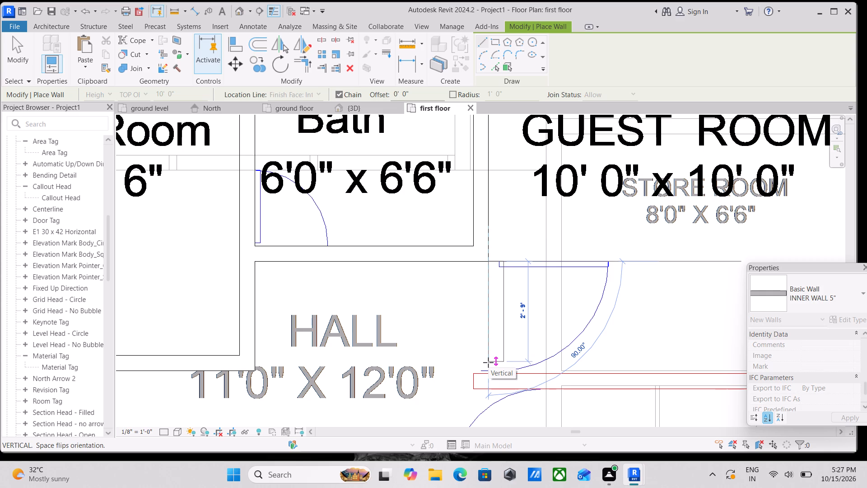
{"action": "key", "text": "space"}
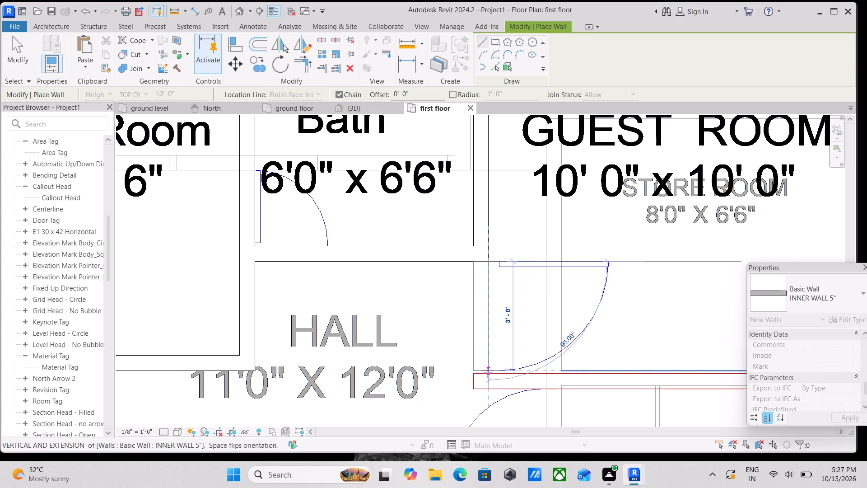
{"action": "scroll", "coordinate": [488, 373], "scroll_direction": "up", "scroll_amount": 4}
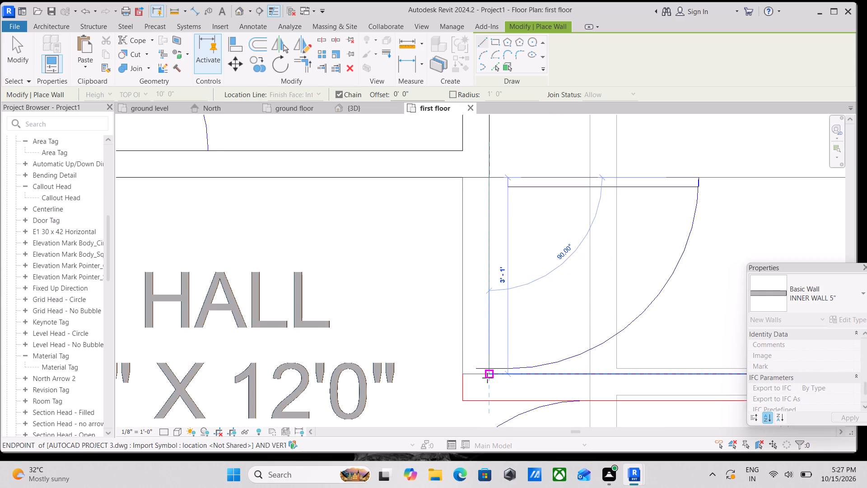
{"action": "left_click", "coordinate": [487, 378]}
{"action": "key", "text": "Escape"}
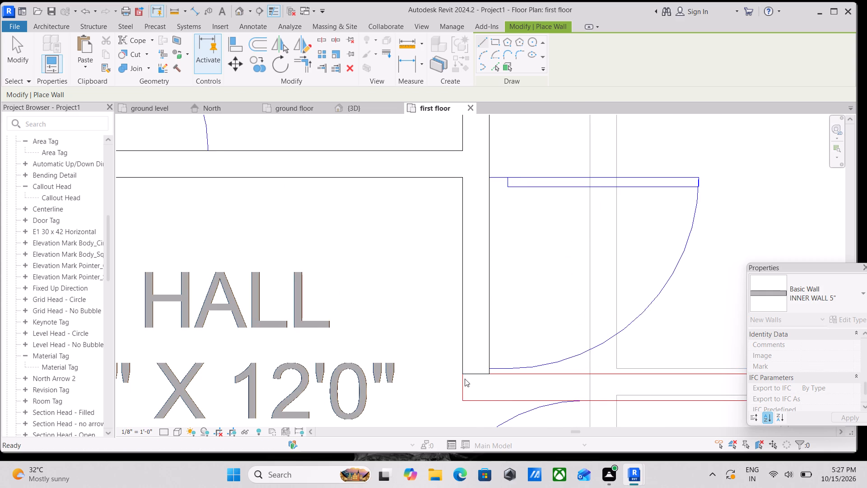
Draw the Guest Room's south wall in INNER WALL 5" from its southwest corner east to the inner line of the east exterior wall.
{"action": "left_click", "coordinate": [462, 374]}
{"action": "middle_click_drag", "start_coordinate": [556, 368], "coordinate": [449, 346]}
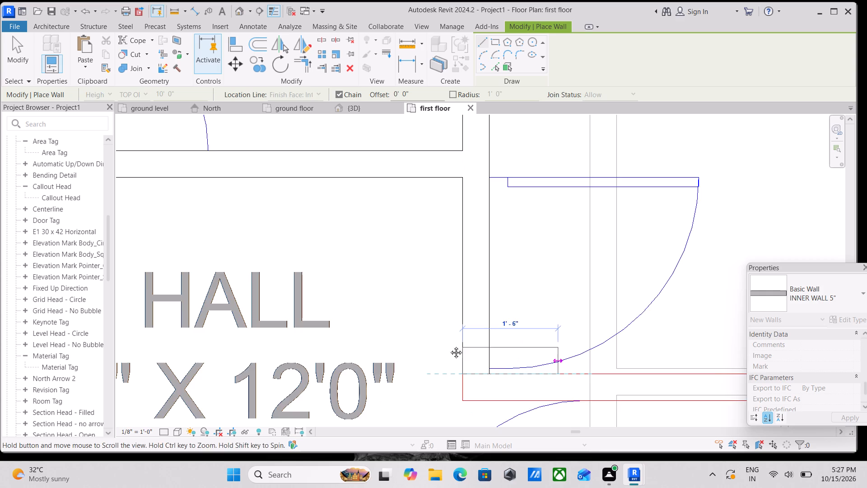
{"action": "middle_click_drag", "start_coordinate": [449, 346], "coordinate": [406, 335]}
{"action": "key", "text": "space"}
{"action": "middle_click_drag", "start_coordinate": [607, 342], "coordinate": [414, 331]}
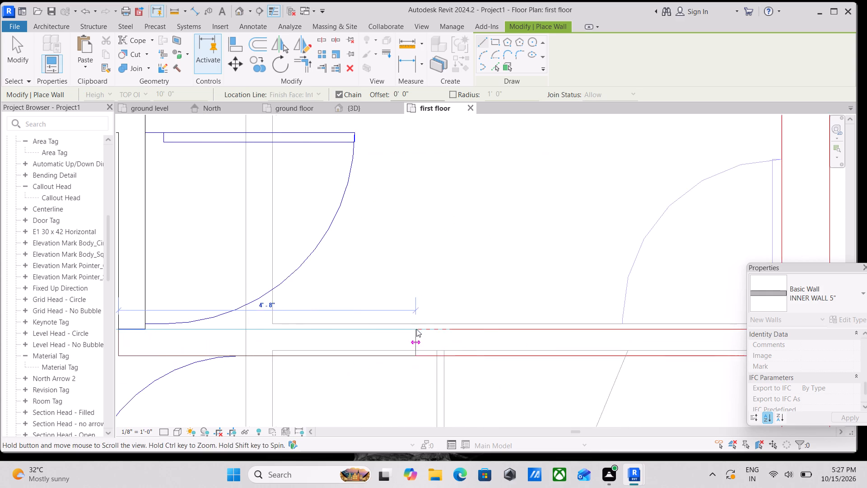
{"action": "middle_click_drag", "start_coordinate": [626, 324], "coordinate": [569, 323]}
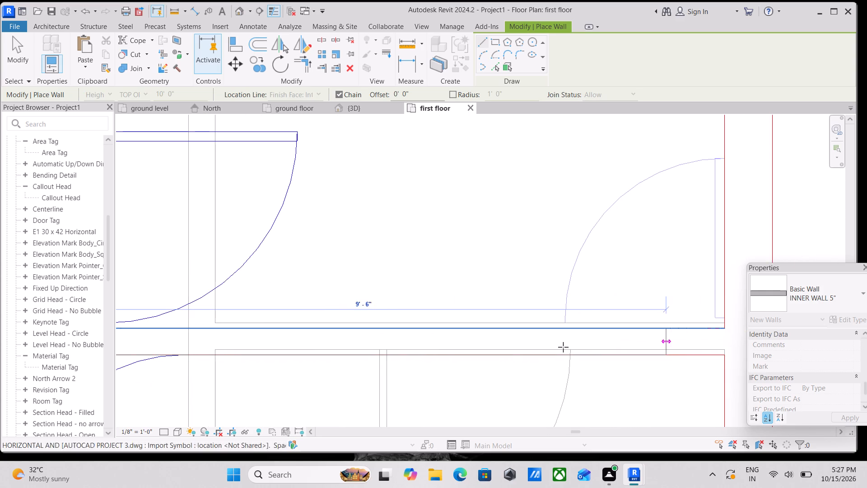
{"action": "middle_click_drag", "start_coordinate": [668, 333], "coordinate": [580, 326]}
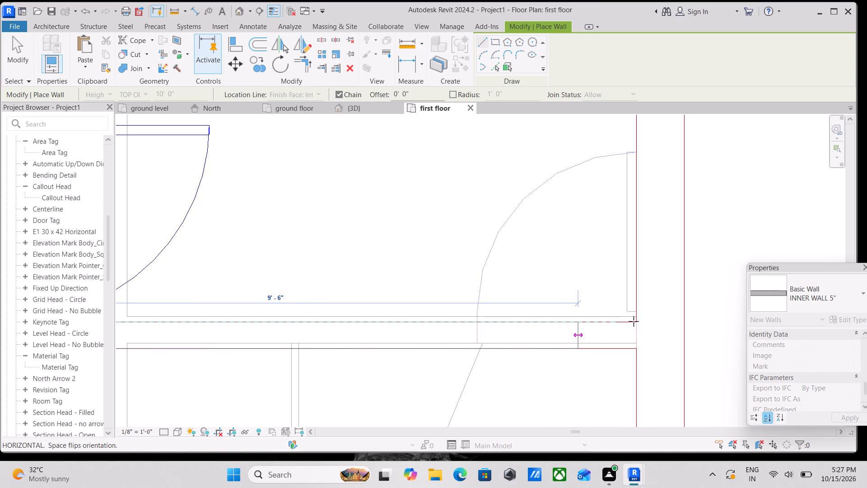
{"action": "left_click", "coordinate": [636, 321]}
{"action": "key", "text": "Escape"}
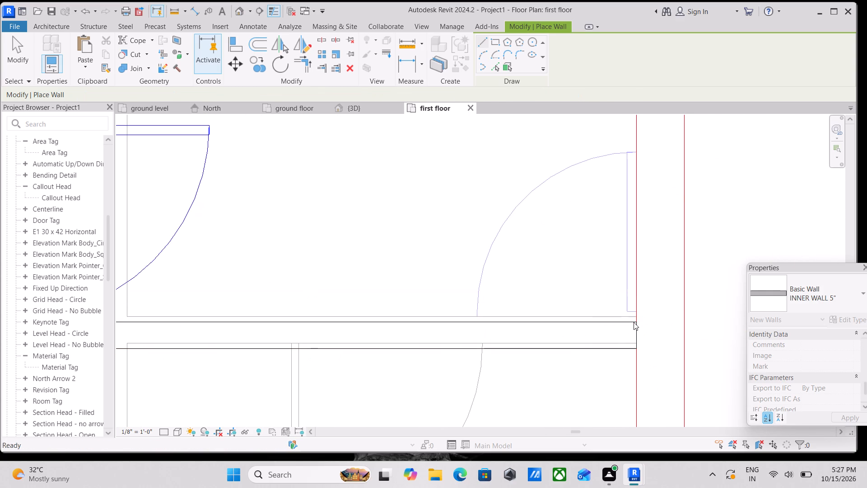
{"action": "scroll", "coordinate": [633, 323], "scroll_direction": "down", "scroll_amount": 11}
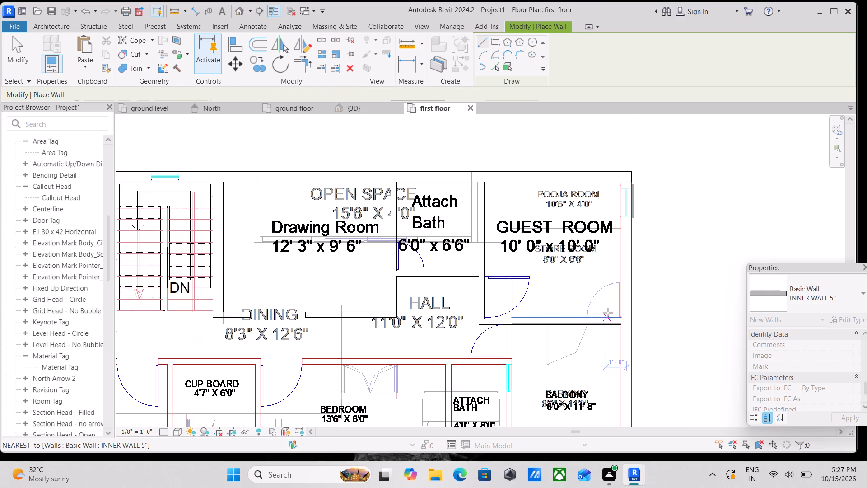
{"action": "scroll", "coordinate": [608, 312], "scroll_direction": "down", "scroll_amount": 2}
{"action": "middle_click_drag", "start_coordinate": [607, 312], "coordinate": [587, 267]}
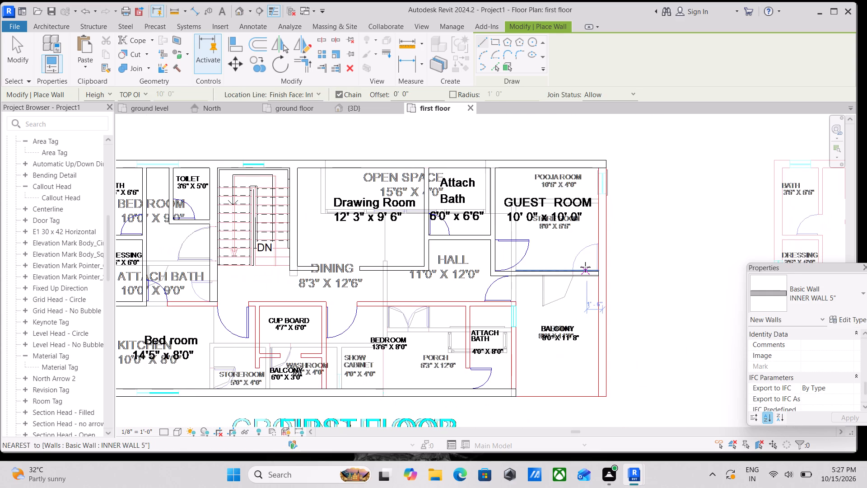
{"action": "key", "text": "Escape"}
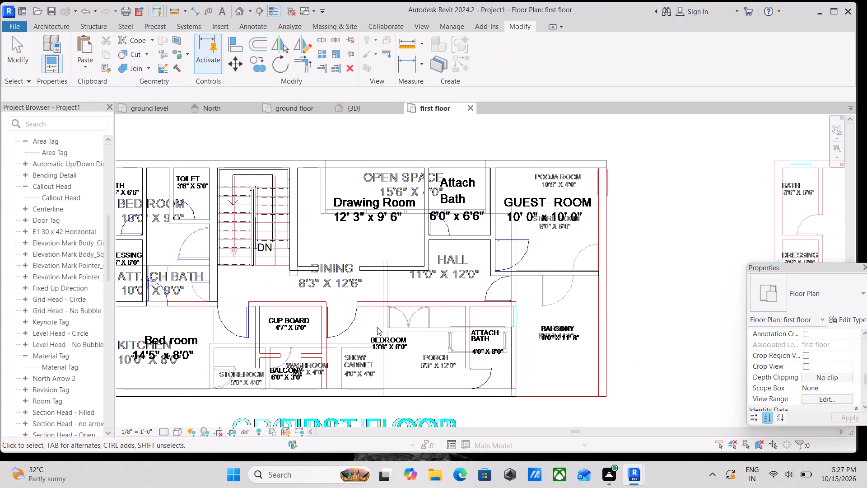
Draw the Bedroom Attach Bath's east wall in INNER WALL 5" from the south exterior wall north to the CAD line of the bath's north wall.
{"action": "scroll", "coordinate": [376, 327], "scroll_direction": "up", "scroll_amount": 2}
{"action": "key", "text": "w"}
{"action": "key", "text": "a"}
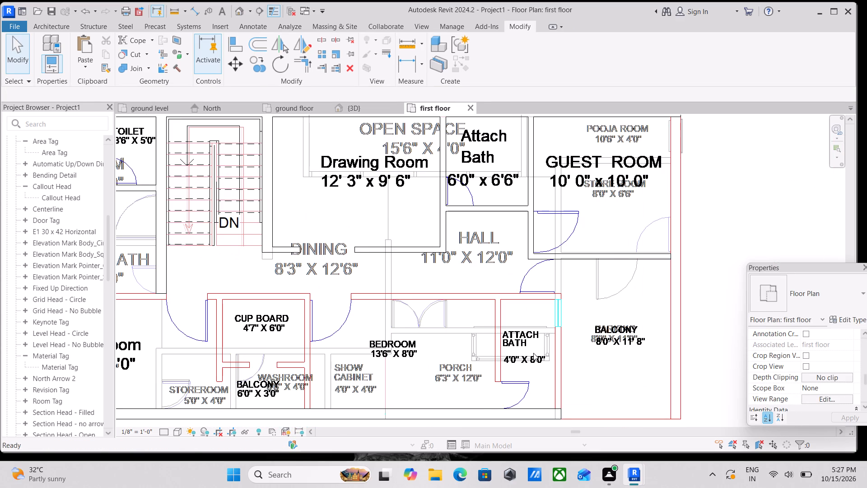
{"action": "scroll", "coordinate": [546, 391], "scroll_direction": "up", "scroll_amount": 5}
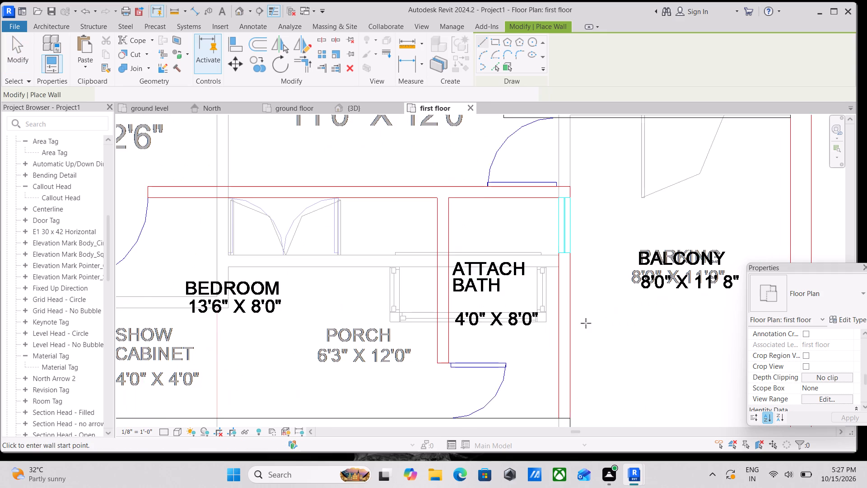
{"action": "scroll", "coordinate": [583, 334], "scroll_direction": "down", "scroll_amount": 1}
{"action": "middle_click_drag", "start_coordinate": [583, 332], "coordinate": [590, 272]}
{"action": "scroll", "coordinate": [583, 330], "scroll_direction": "down", "scroll_amount": 1}
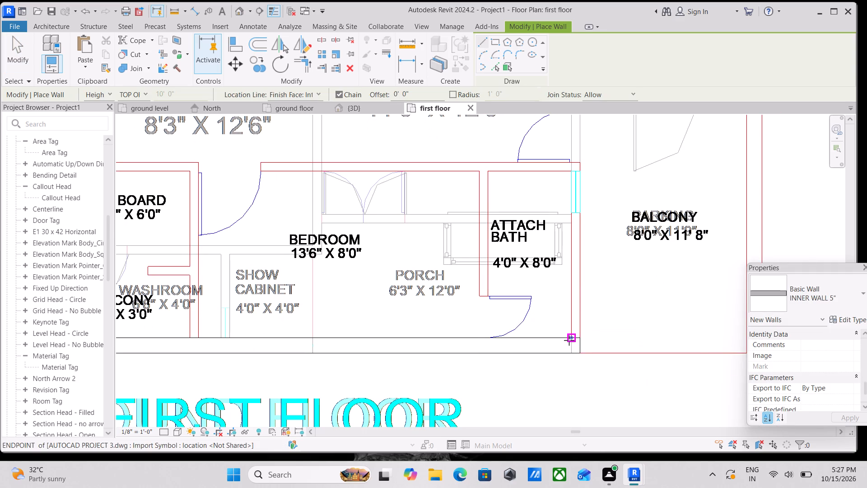
{"action": "left_click", "coordinate": [570, 340]}
{"action": "key", "text": "space"}
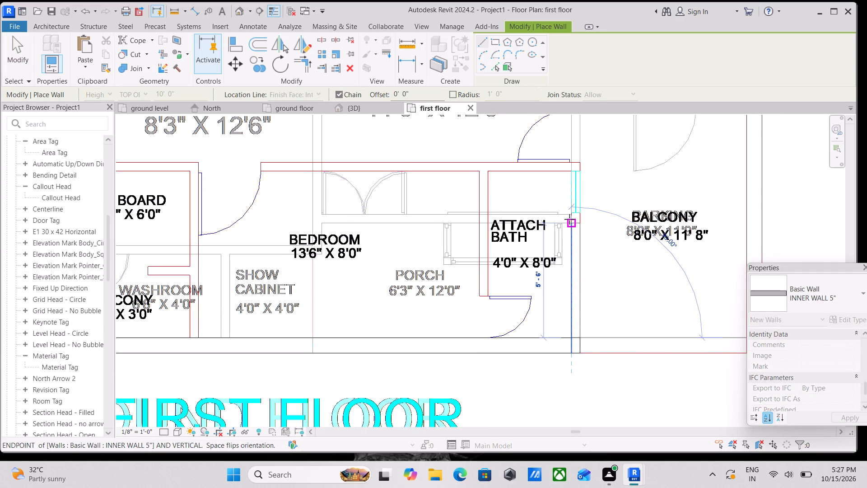
{"action": "middle_click_drag", "start_coordinate": [575, 198], "coordinate": [569, 286]}
{"action": "scroll", "coordinate": [566, 251], "scroll_direction": "up", "scroll_amount": 2}
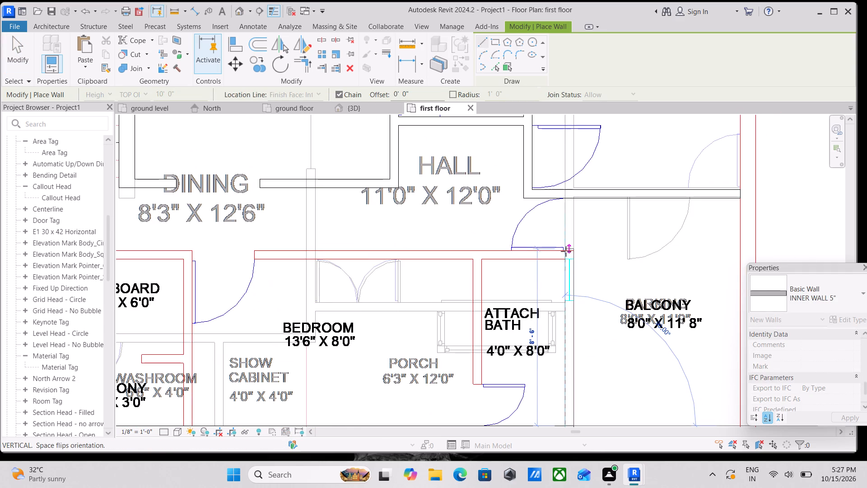
{"action": "scroll", "coordinate": [566, 251], "scroll_direction": "up", "scroll_amount": 1}
{"action": "left_click", "coordinate": [566, 251]}
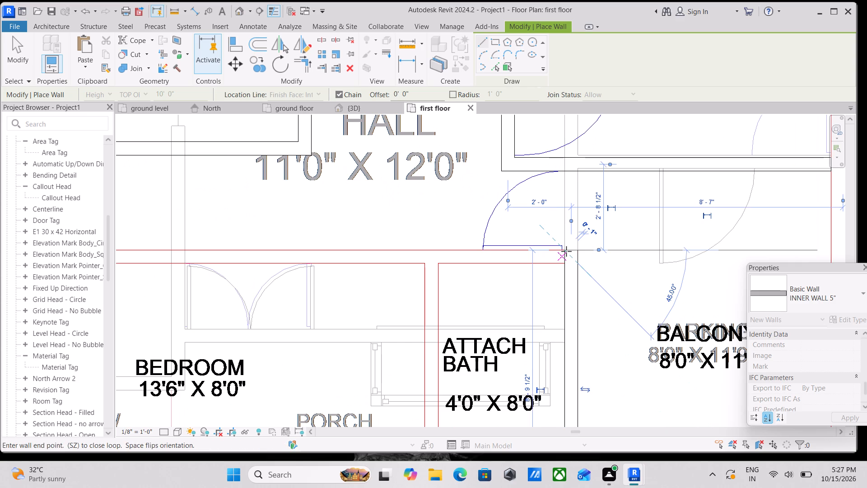
{"action": "key", "text": "Escape"}
Draw an INNER WALL 5" about 25' long from the Attach Bath's northeast corner west past the Bedroom and Cup Board to the Bed room door opening.
{"action": "type", "text": "WA"}
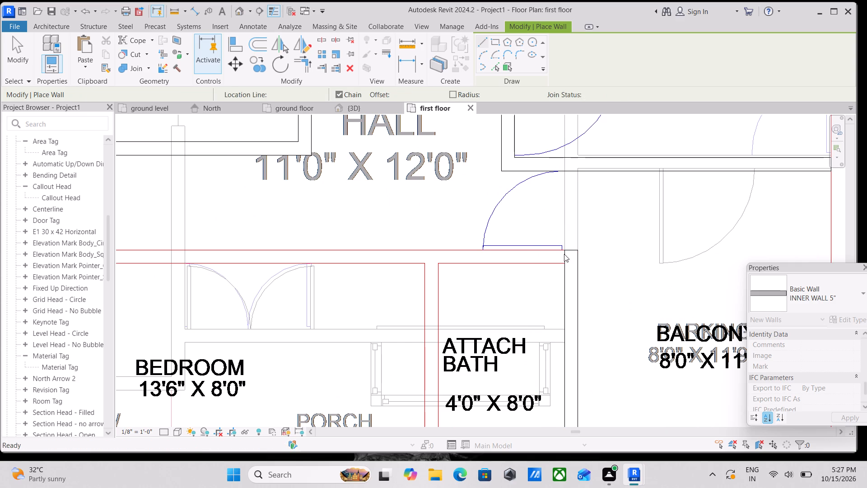
{"action": "left_click", "coordinate": [564, 254]}
{"action": "middle_click_drag", "start_coordinate": [412, 255], "coordinate": [573, 258]}
{"action": "scroll", "coordinate": [405, 258], "scroll_direction": "down", "scroll_amount": 1}
{"action": "middle_click_drag", "start_coordinate": [405, 258], "coordinate": [548, 253]}
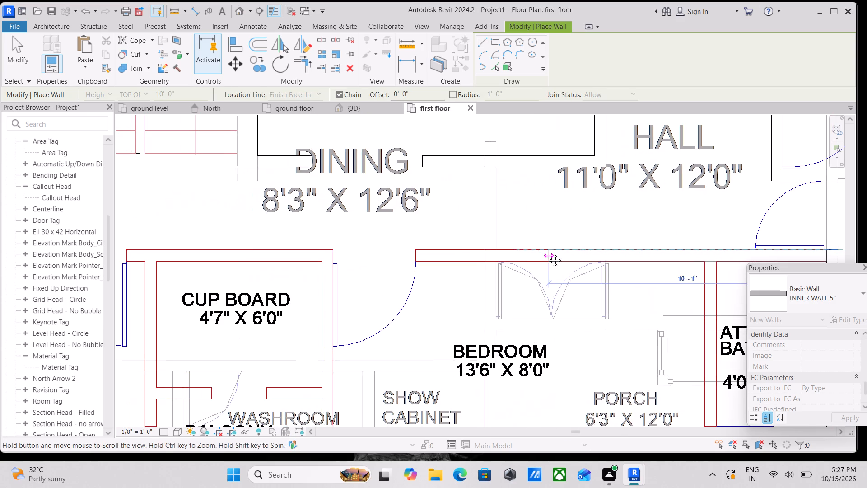
{"action": "middle_click_drag", "start_coordinate": [341, 253], "coordinate": [568, 258]}
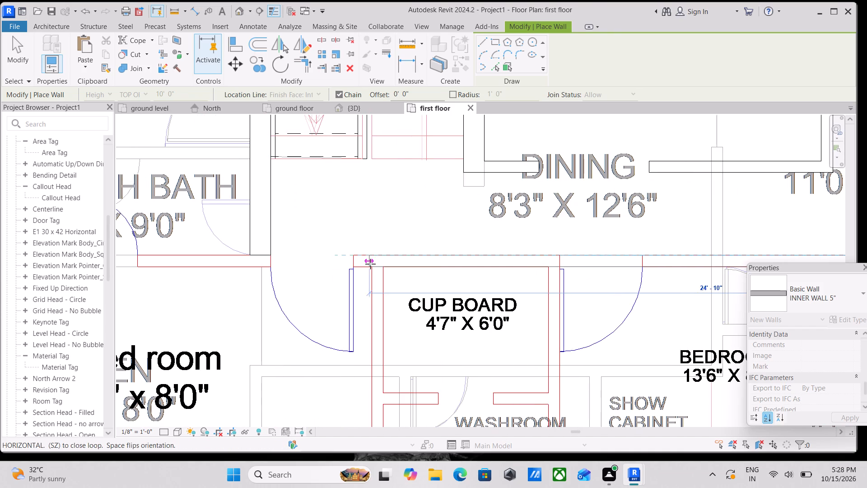
{"action": "middle_click_drag", "start_coordinate": [372, 264], "coordinate": [572, 266]}
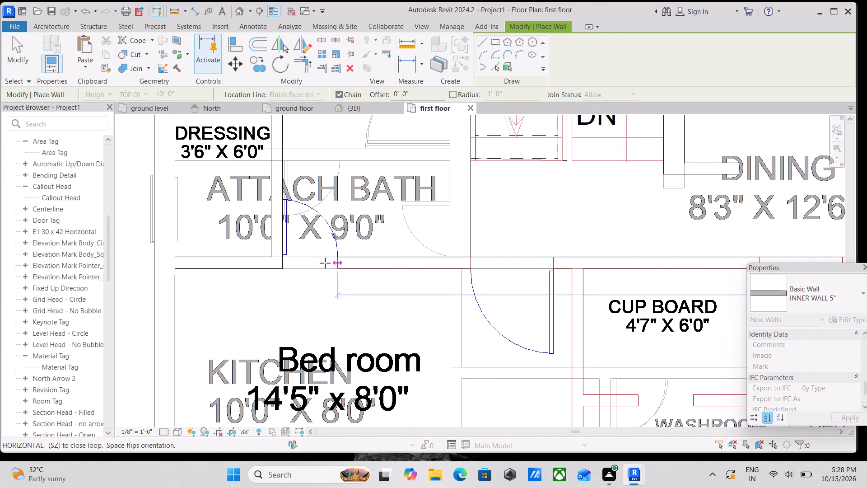
{"action": "scroll", "coordinate": [282, 259], "scroll_direction": "up", "scroll_amount": 3}
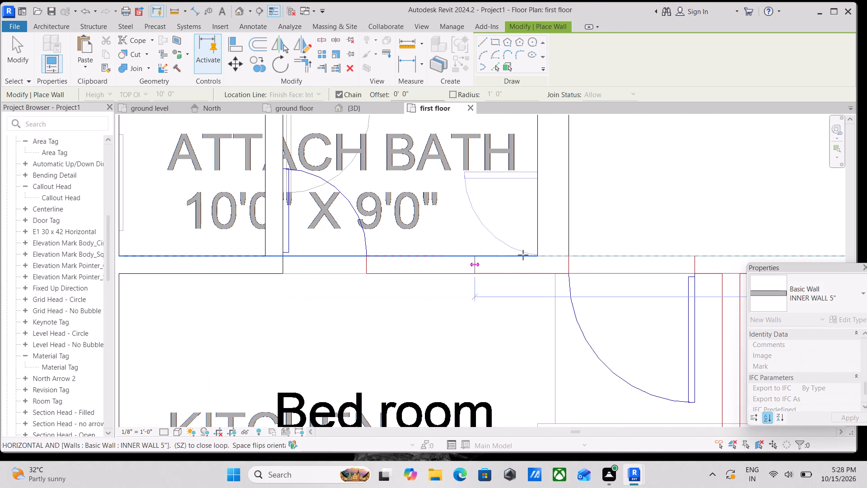
{"action": "scroll", "coordinate": [526, 256], "scroll_direction": "down", "scroll_amount": 2}
{"action": "middle_click_drag", "start_coordinate": [548, 257], "coordinate": [418, 251]}
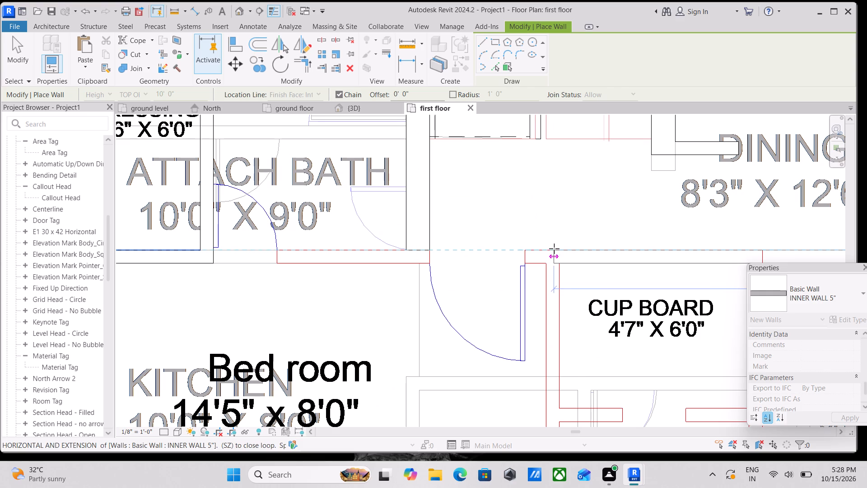
{"action": "scroll", "coordinate": [583, 247], "scroll_direction": "down", "scroll_amount": 2}
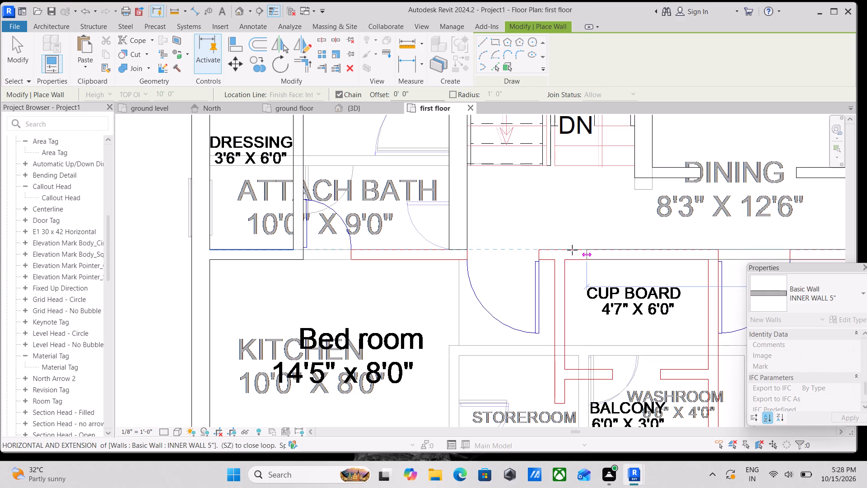
{"action": "scroll", "coordinate": [541, 250], "scroll_direction": "up", "scroll_amount": 2}
{"action": "scroll", "coordinate": [572, 248], "scroll_direction": "down", "scroll_amount": 1}
{"action": "middle_click_drag", "start_coordinate": [562, 250], "coordinate": [472, 254]}
{"action": "middle_click_drag", "start_coordinate": [532, 257], "coordinate": [371, 256]}
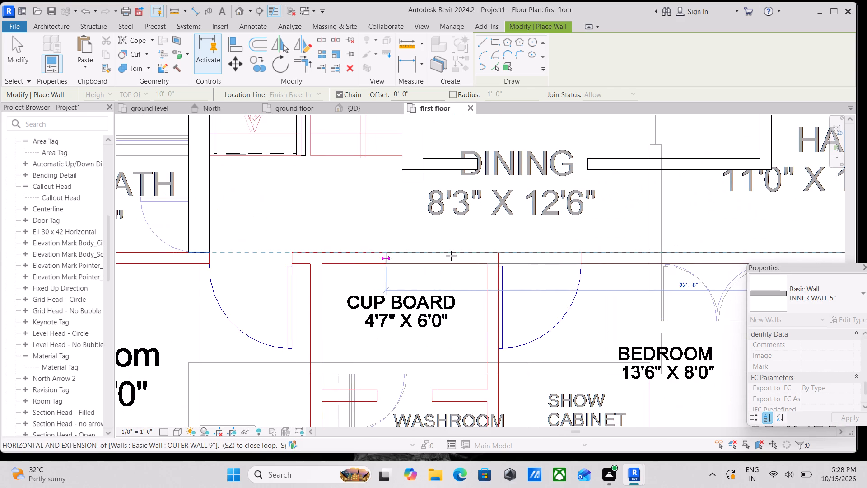
{"action": "scroll", "coordinate": [345, 262], "scroll_direction": "up", "scroll_amount": 2}
{"action": "scroll", "coordinate": [299, 255], "scroll_direction": "up", "scroll_amount": 3}
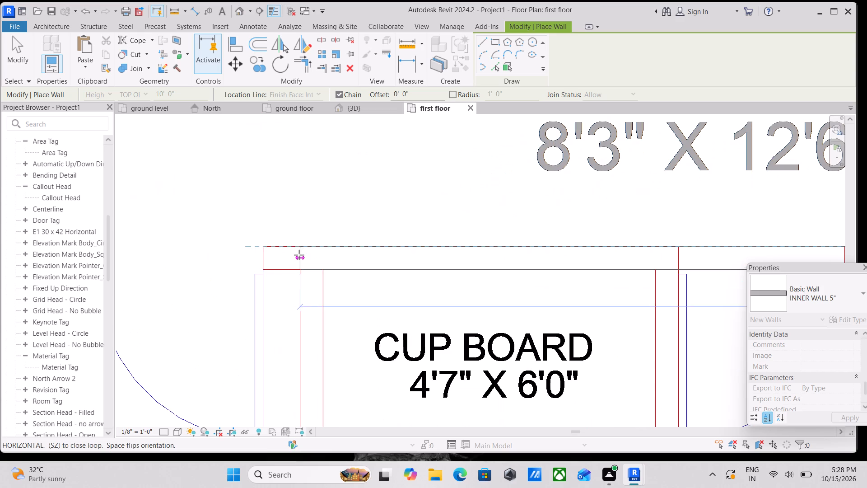
{"action": "left_click", "coordinate": [266, 249]}
{"action": "scroll", "coordinate": [266, 249], "scroll_direction": "down", "scroll_amount": 8}
{"action": "middle_click_drag", "start_coordinate": [266, 249], "coordinate": [280, 251]}
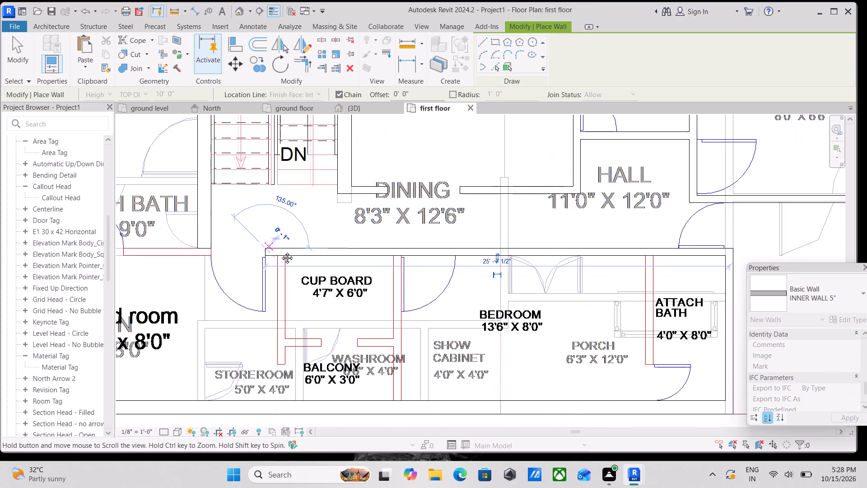
{"action": "middle_click_drag", "start_coordinate": [280, 251], "coordinate": [428, 254]}
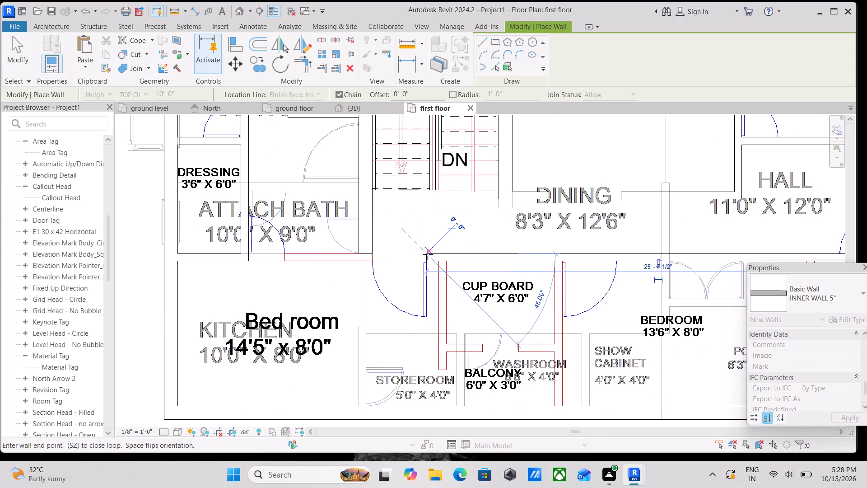
{"action": "scroll", "coordinate": [423, 253], "scroll_direction": "up", "scroll_amount": 2}
{"action": "key", "text": "Escape"}
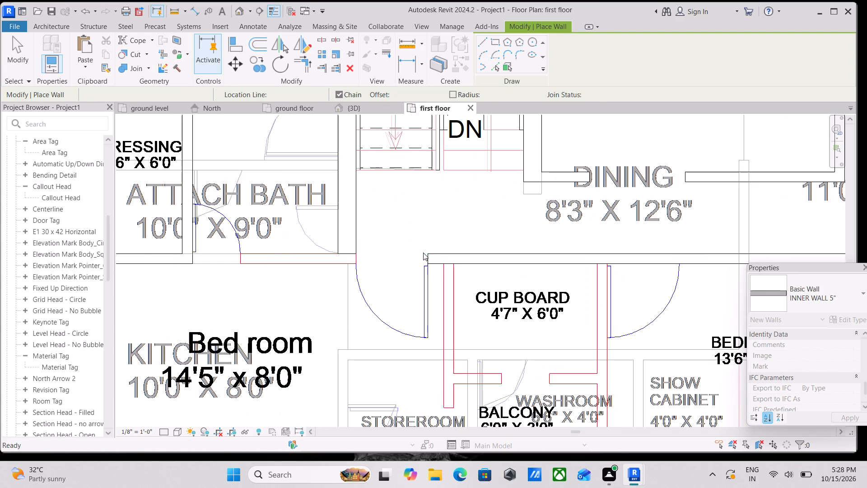
{"action": "key", "text": "Escape"}
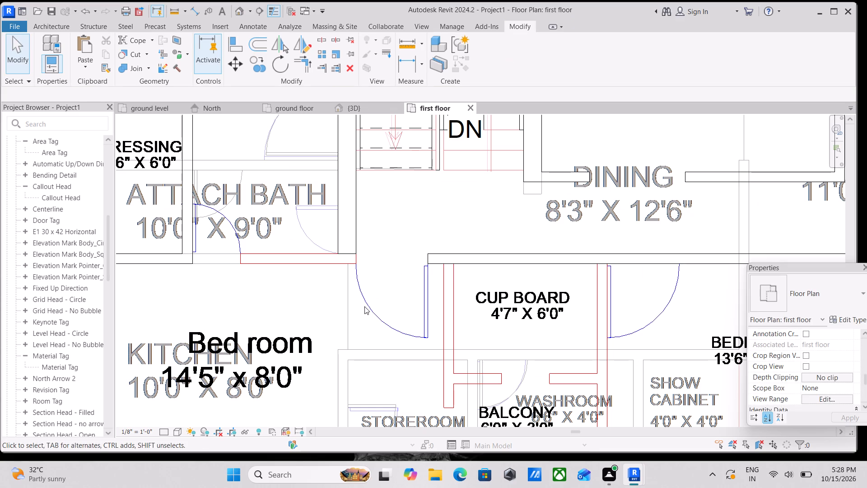
Check the underlay base level setting of the ground floor plan view and look over its aligned drawing.
{"action": "left_click", "coordinate": [348, 312]}
{"action": "scroll", "coordinate": [350, 310], "scroll_direction": "down", "scroll_amount": 4}
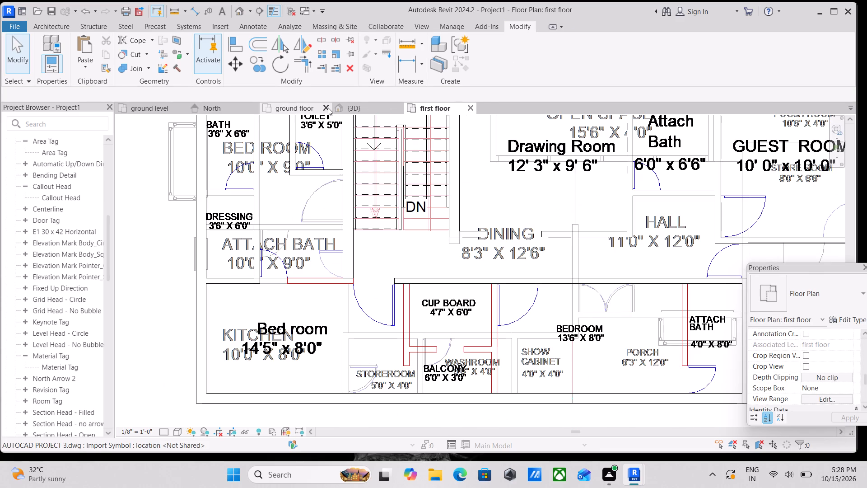
{"action": "left_click", "coordinate": [295, 107]}
{"action": "scroll", "coordinate": [526, 258], "scroll_direction": "down", "scroll_amount": 3}
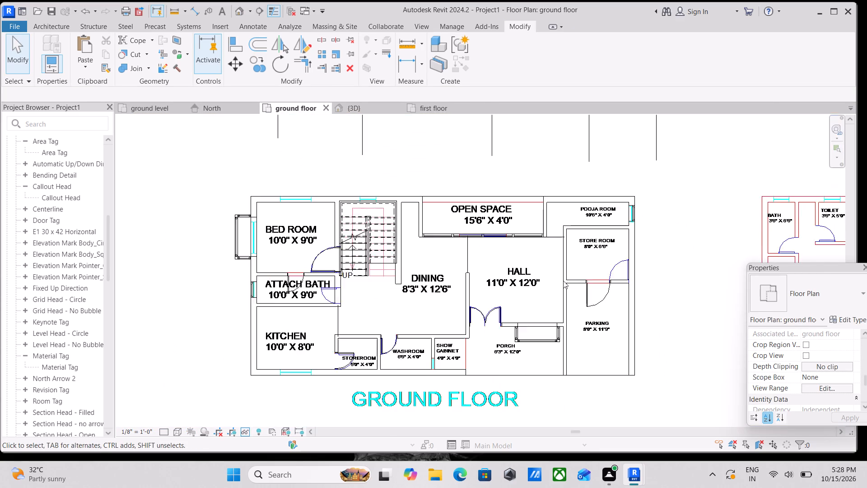
{"action": "scroll", "coordinate": [758, 363], "scroll_direction": "down", "scroll_amount": 3}
{"action": "scroll", "coordinate": [818, 383], "scroll_direction": "up", "scroll_amount": 1}
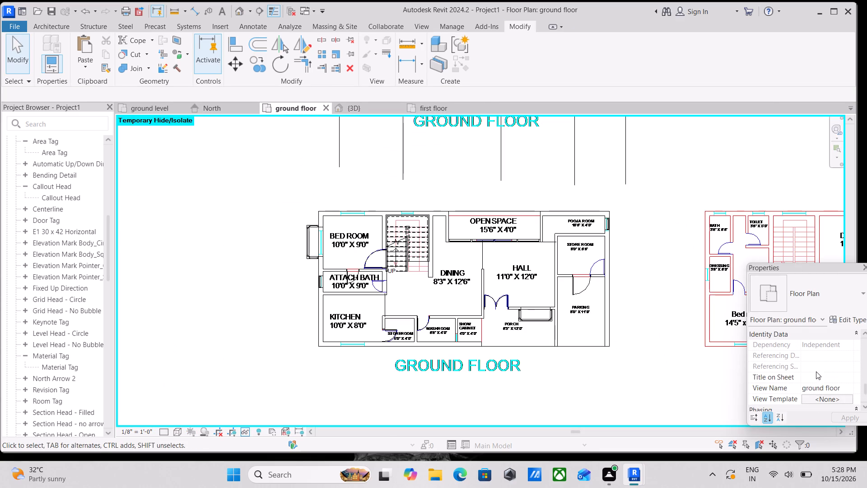
{"action": "scroll", "coordinate": [815, 370], "scroll_direction": "up", "scroll_amount": 1}
{"action": "scroll", "coordinate": [815, 370], "scroll_direction": "down", "scroll_amount": 3}
{"action": "scroll", "coordinate": [805, 374], "scroll_direction": "up", "scroll_amount": 5}
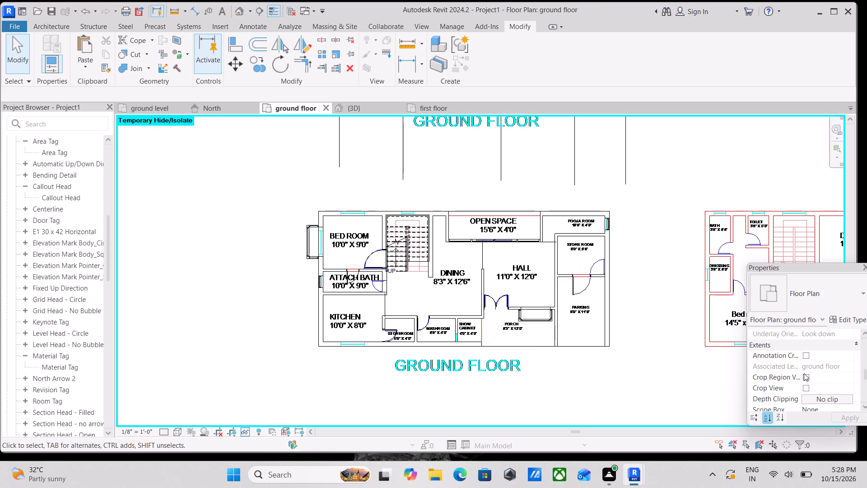
{"action": "scroll", "coordinate": [790, 344], "scroll_direction": "up", "scroll_amount": 3}
{"action": "scroll", "coordinate": [691, 351], "scroll_direction": "down", "scroll_amount": 1}
{"action": "scroll", "coordinate": [783, 371], "scroll_direction": "down", "scroll_amount": 1}
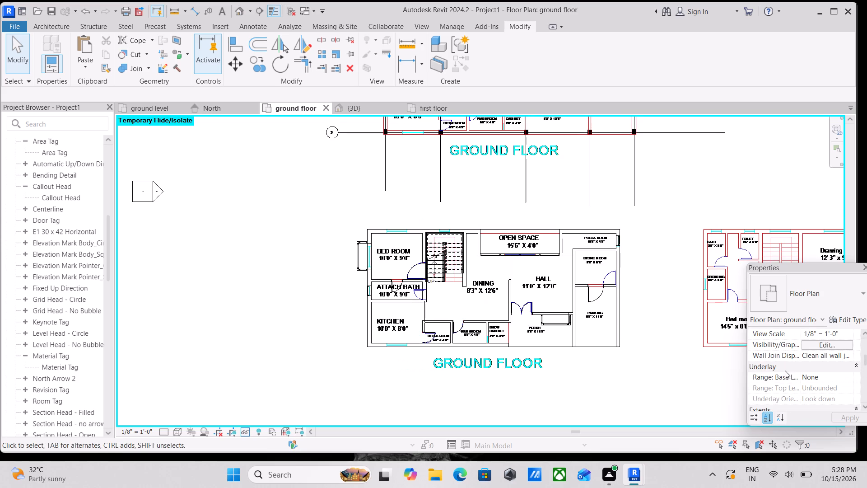
{"action": "left_click", "coordinate": [857, 363]}
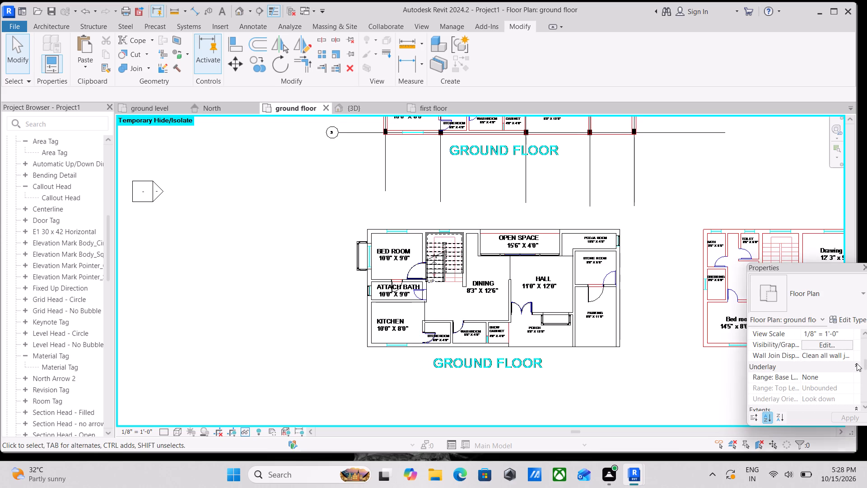
{"action": "left_click", "coordinate": [857, 366]}
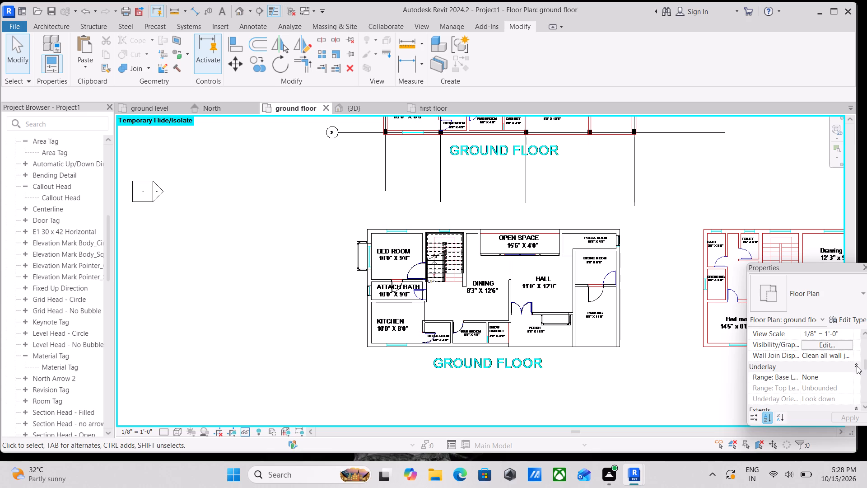
{"action": "left_click", "coordinate": [829, 377]}
{"action": "left_click", "coordinate": [850, 376]}
{"action": "left_click", "coordinate": [793, 389]}
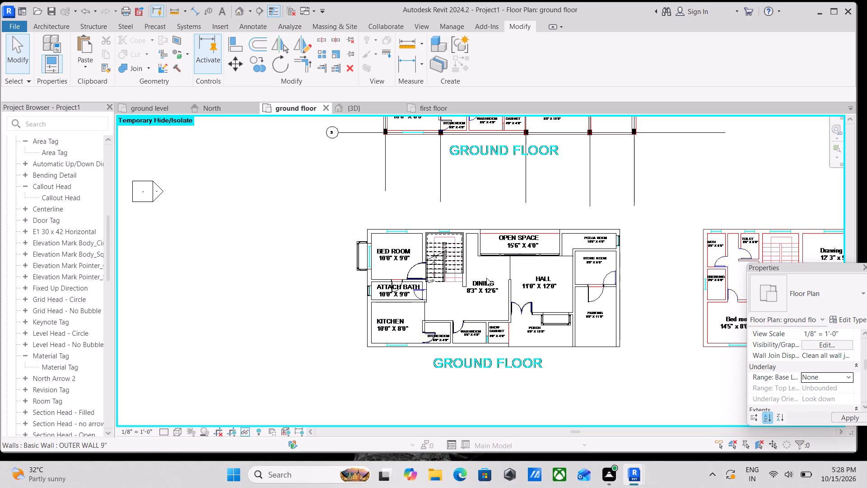
{"action": "scroll", "coordinate": [571, 259], "scroll_direction": "down", "scroll_amount": 2}
{"action": "middle_click_drag", "start_coordinate": [569, 261], "coordinate": [431, 271]}
{"action": "scroll", "coordinate": [443, 272], "scroll_direction": "up", "scroll_amount": 2}
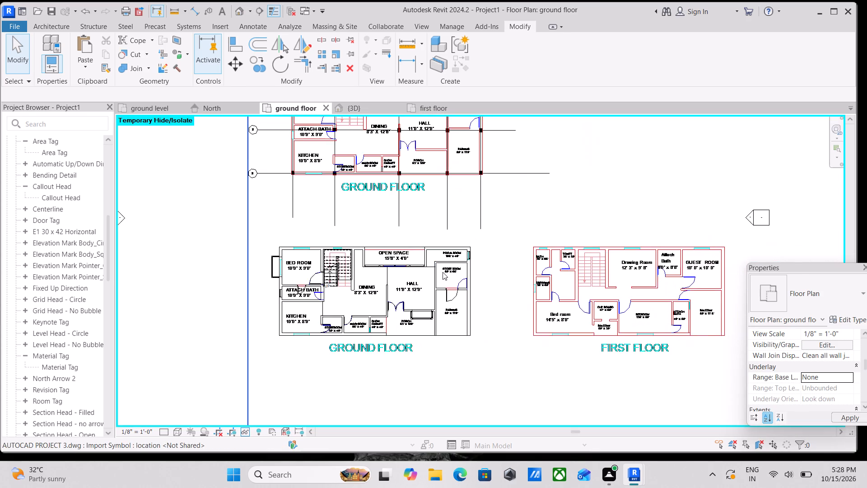
{"action": "scroll", "coordinate": [443, 272], "scroll_direction": "up", "scroll_amount": 1}
{"action": "scroll", "coordinate": [357, 301], "scroll_direction": "up", "scroll_amount": 4}
{"action": "scroll", "coordinate": [300, 293], "scroll_direction": "up", "scroll_amount": 2}
{"action": "scroll", "coordinate": [302, 290], "scroll_direction": "down", "scroll_amount": 2}
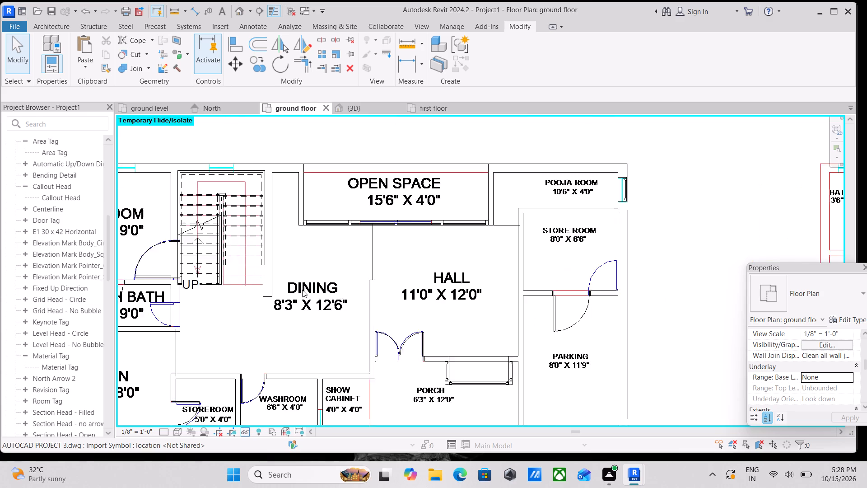
{"action": "scroll", "coordinate": [302, 290], "scroll_direction": "down", "scroll_amount": 1}
Set the underlay range base level of the first floor plan view to None.
{"action": "left_click", "coordinate": [428, 107]}
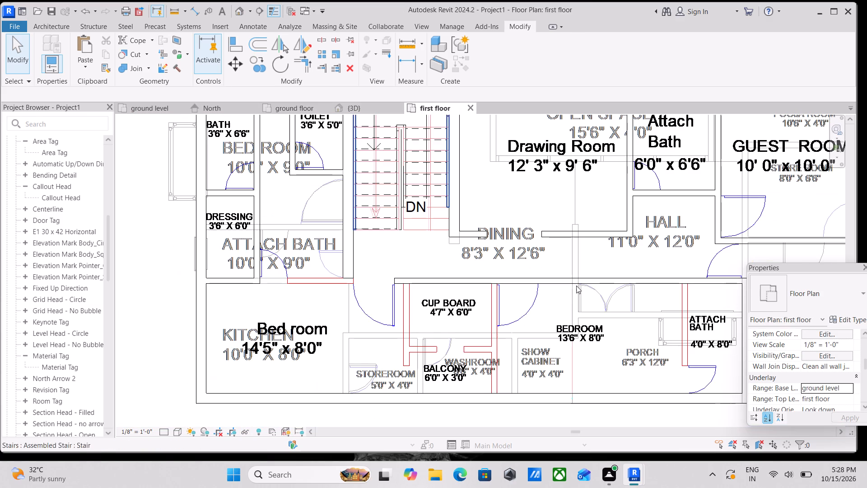
{"action": "left_click", "coordinate": [849, 388]}
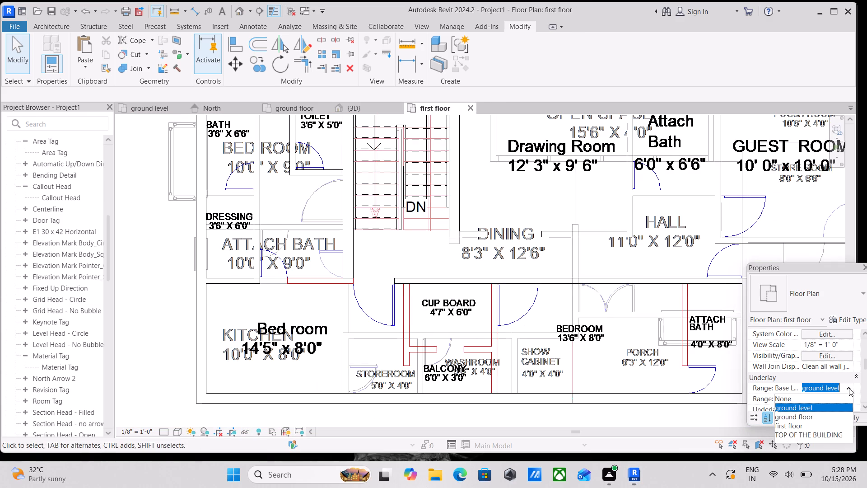
{"action": "left_click", "coordinate": [780, 397]}
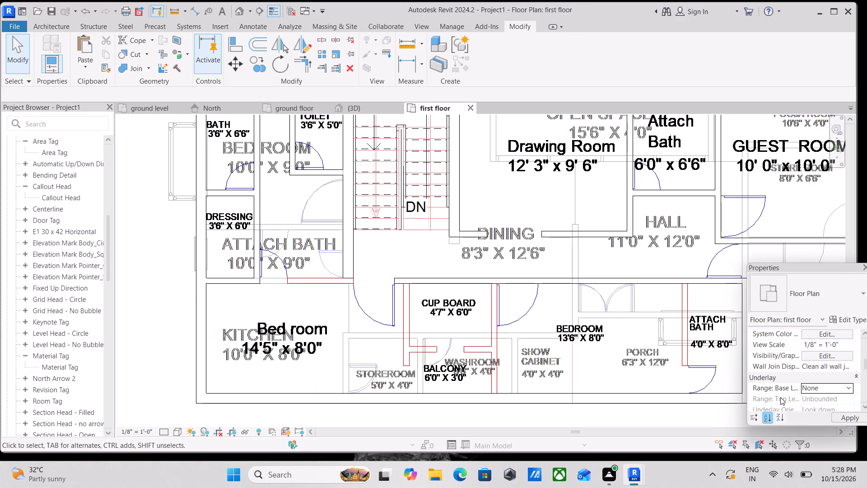
{"action": "scroll", "coordinate": [465, 257], "scroll_direction": "up", "scroll_amount": 3}
{"action": "scroll", "coordinate": [420, 283], "scroll_direction": "down", "scroll_amount": 3}
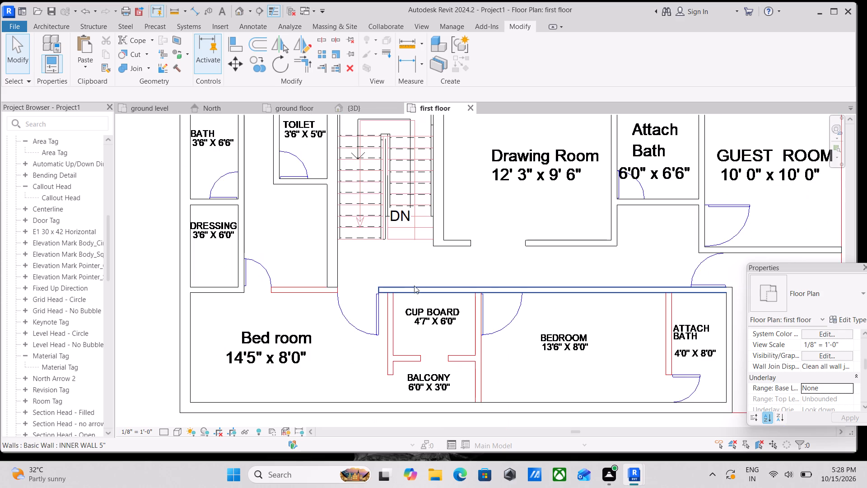
{"action": "scroll", "coordinate": [382, 288], "scroll_direction": "down", "scroll_amount": 2}
{"action": "middle_click_drag", "start_coordinate": [364, 288], "coordinate": [363, 310]}
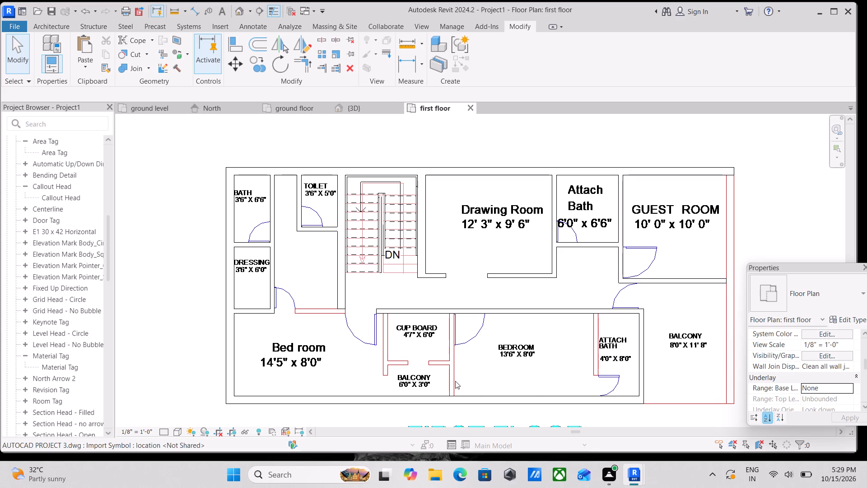
Draw an INNER WALL 5" about 9'-10" long from the Cup Board side of the Bed room door opening west to the Dressing's southeast corner.
{"action": "type", "text": "WA"}
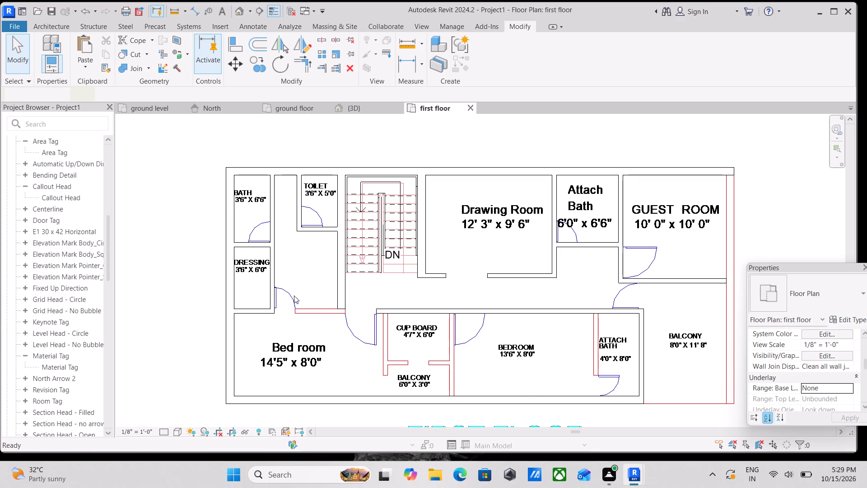
{"action": "scroll", "coordinate": [294, 294], "scroll_direction": "up", "scroll_amount": 5}
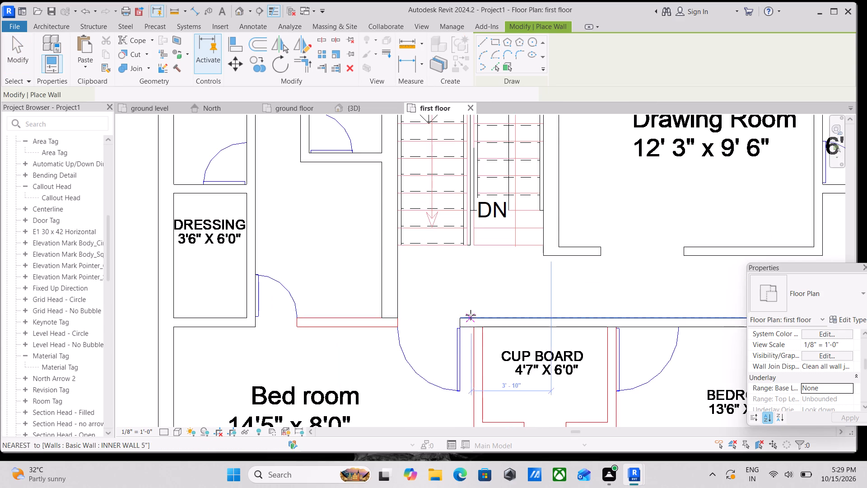
{"action": "left_click", "coordinate": [460, 318]}
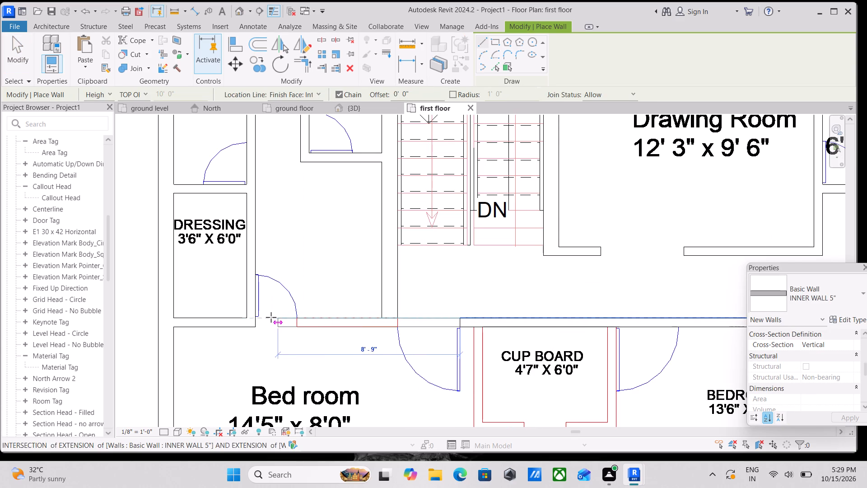
{"action": "left_click", "coordinate": [256, 317]}
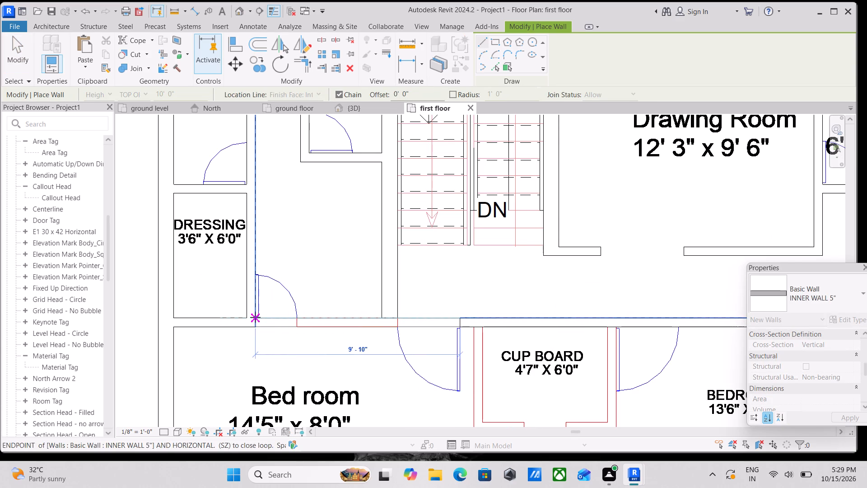
{"action": "key", "text": "Escape"}
Draw the Cup Board's west wall in INNER WALL 5", about 6'-0" long, from the Bed room's north wall south to the CAD line's end.
{"action": "scroll", "coordinate": [434, 352], "scroll_direction": "down", "scroll_amount": 2}
{"action": "middle_click_drag", "start_coordinate": [438, 346], "coordinate": [425, 275]}
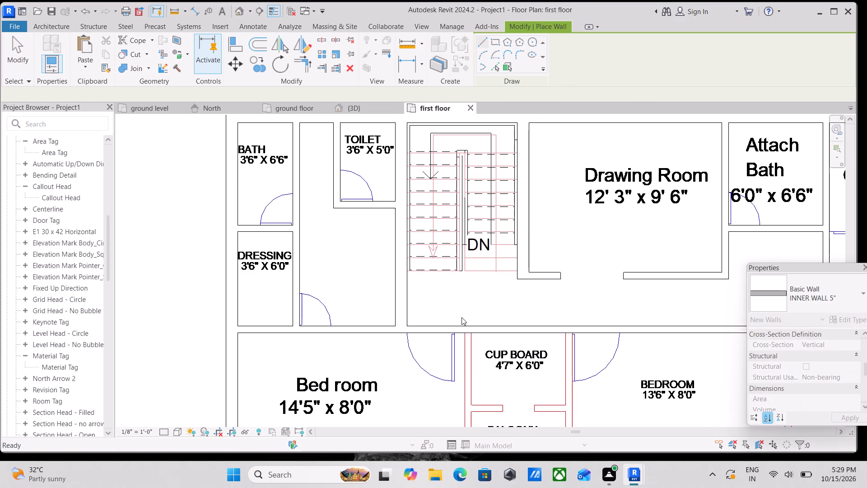
{"action": "scroll", "coordinate": [463, 321], "scroll_direction": "down", "scroll_amount": 4}
{"action": "scroll", "coordinate": [507, 362], "scroll_direction": "down", "scroll_amount": 1}
{"action": "middle_click_drag", "start_coordinate": [503, 344], "coordinate": [502, 326]}
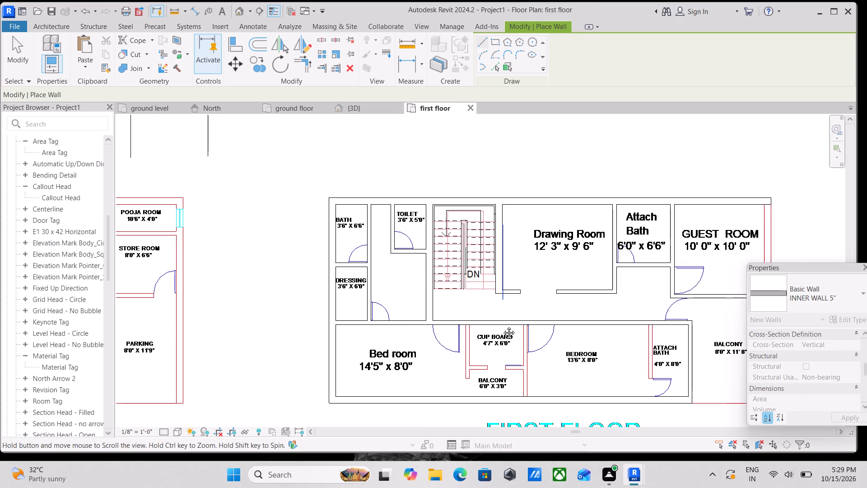
{"action": "middle_click_drag", "start_coordinate": [502, 326], "coordinate": [499, 292]}
{"action": "scroll", "coordinate": [470, 274], "scroll_direction": "up", "scroll_amount": 1}
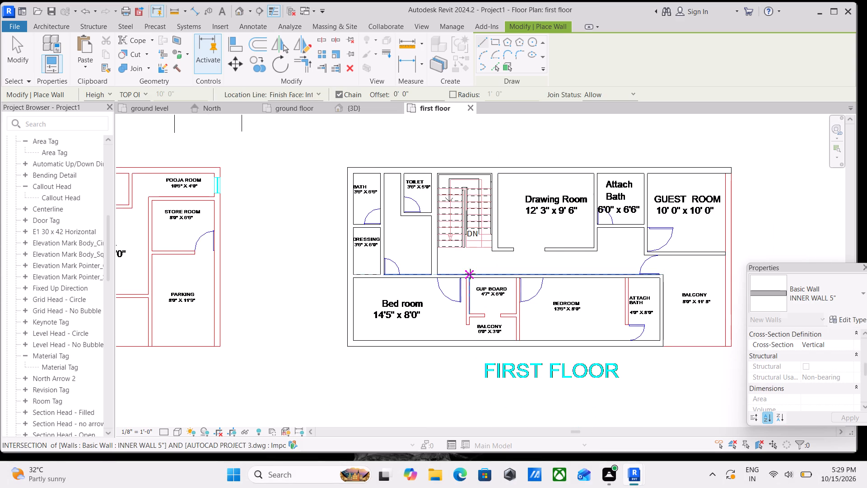
{"action": "scroll", "coordinate": [470, 274], "scroll_direction": "up", "scroll_amount": 1}
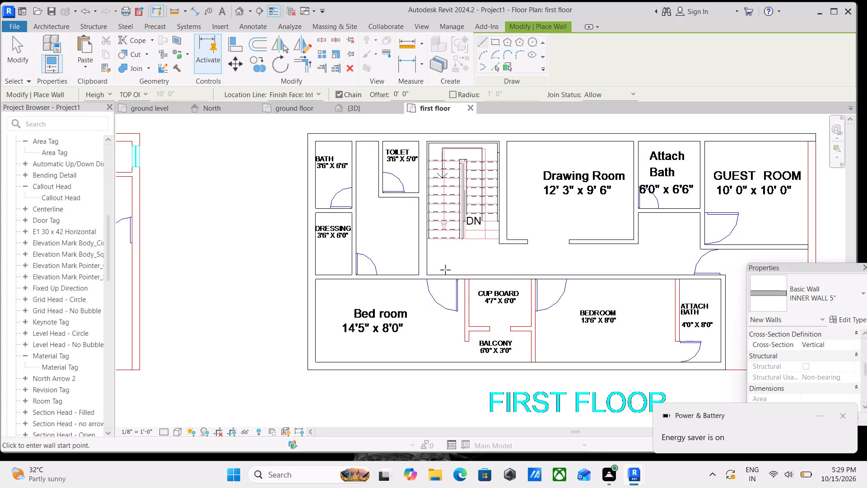
{"action": "scroll", "coordinate": [440, 282], "scroll_direction": "down", "scroll_amount": 4}
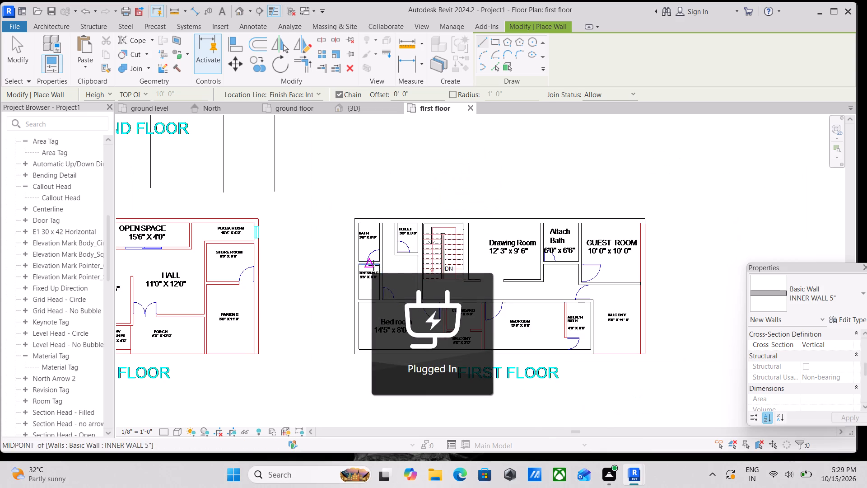
{"action": "scroll", "coordinate": [373, 265], "scroll_direction": "up", "scroll_amount": 3}
{"action": "scroll", "coordinate": [398, 336], "scroll_direction": "down", "scroll_amount": 3}
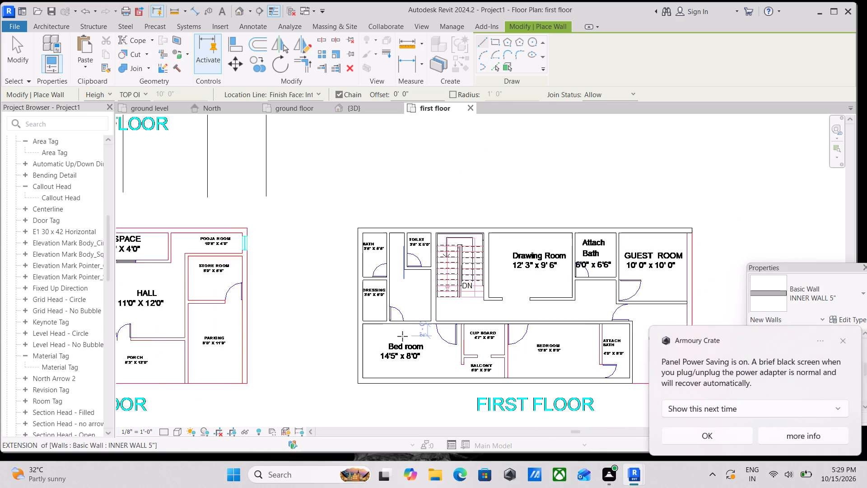
{"action": "scroll", "coordinate": [541, 339], "scroll_direction": "up", "scroll_amount": 3}
{"action": "scroll", "coordinate": [400, 321], "scroll_direction": "up", "scroll_amount": 2}
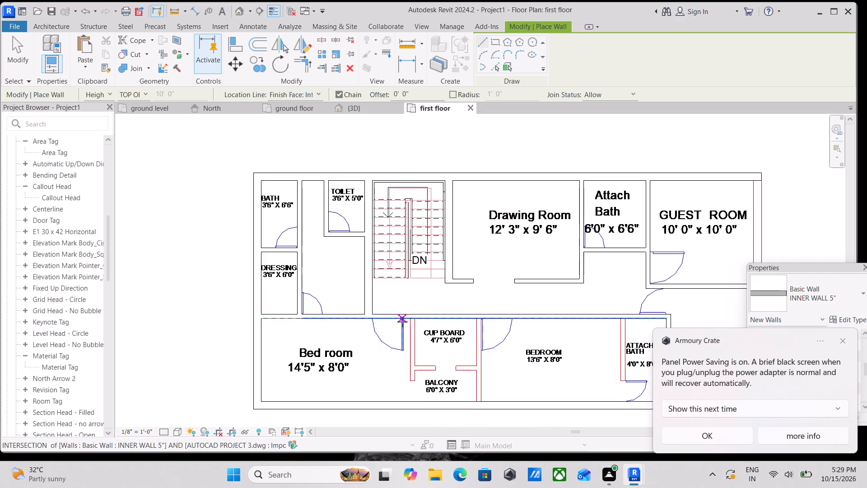
{"action": "scroll", "coordinate": [418, 329], "scroll_direction": "up", "scroll_amount": 6}
{"action": "left_click", "coordinate": [406, 304]}
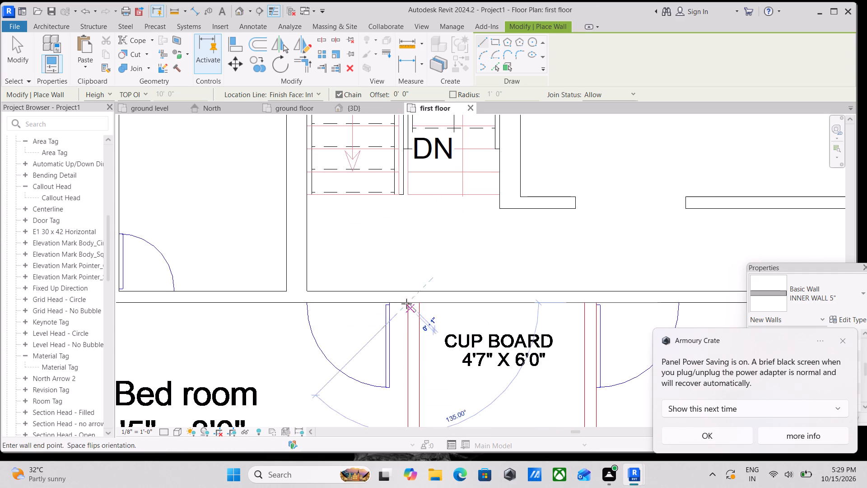
{"action": "middle_click_drag", "start_coordinate": [402, 366], "coordinate": [414, 233]}
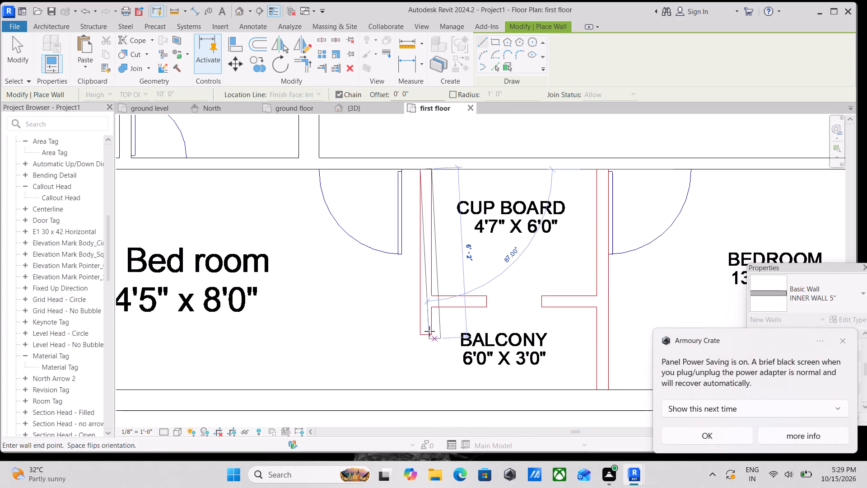
{"action": "scroll", "coordinate": [416, 340], "scroll_direction": "down", "scroll_amount": 1}
{"action": "middle_click_drag", "start_coordinate": [416, 340], "coordinate": [417, 309]}
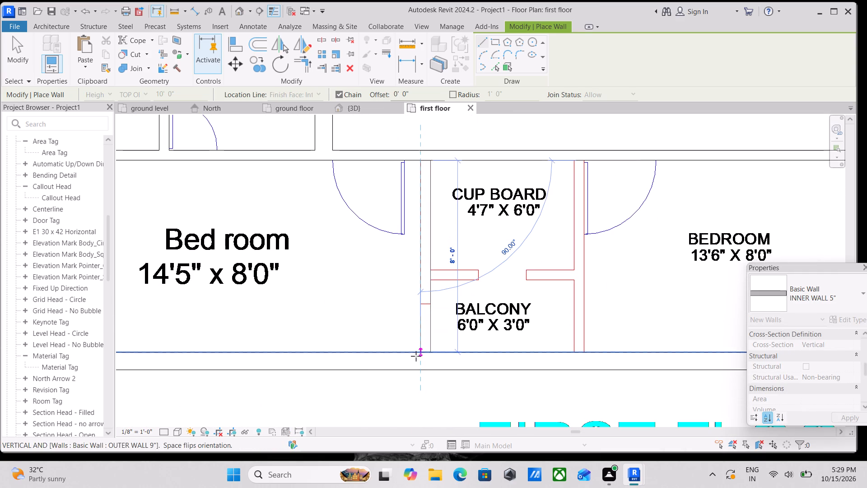
{"action": "left_click", "coordinate": [421, 302]}
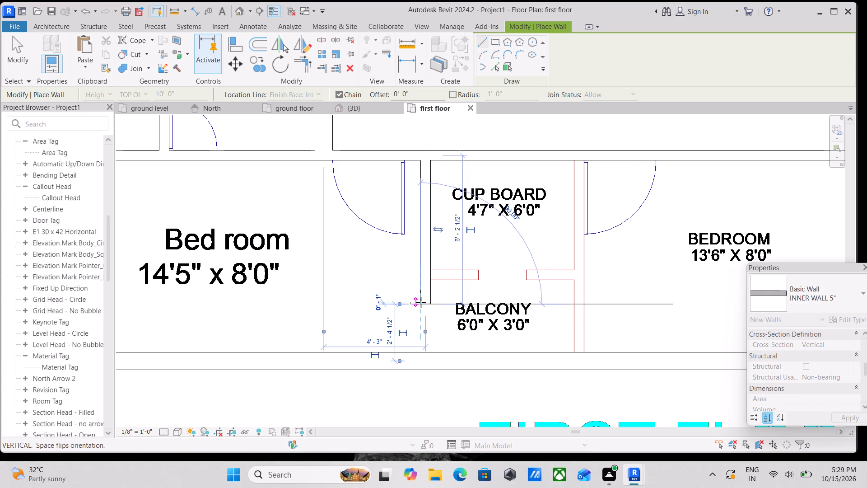
{"action": "key", "text": "Escape"}
Draw the Cup Board's south wall as two INNER WALL 5" segments on either side of its opening, the east one about 2'-0" long.
{"action": "scroll", "coordinate": [432, 281], "scroll_direction": "up", "scroll_amount": 2}
{"action": "left_click", "coordinate": [432, 280]}
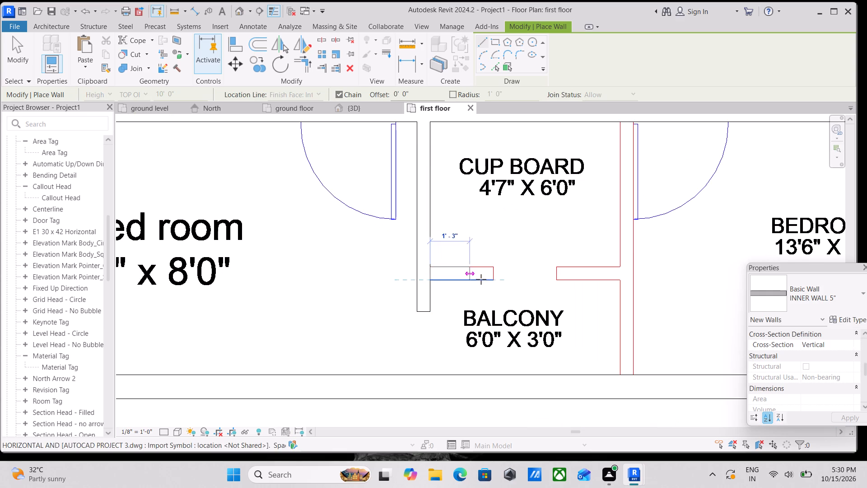
{"action": "left_click", "coordinate": [495, 280]}
{"action": "key", "text": "Escape"}
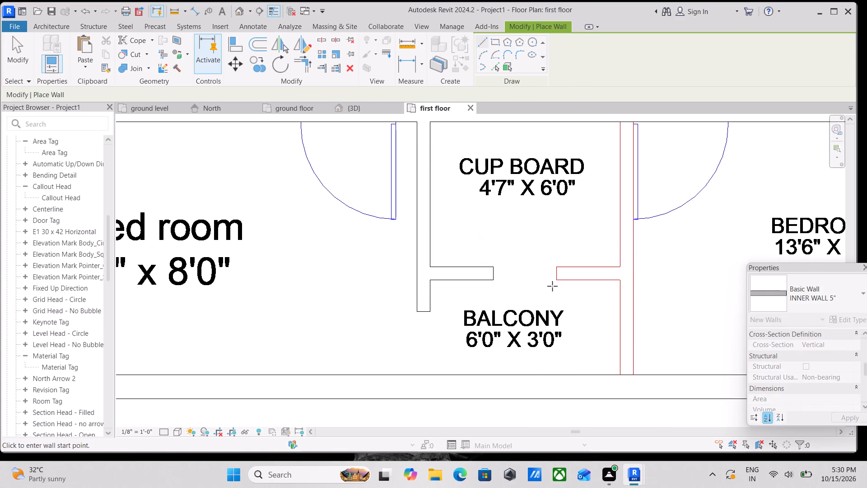
{"action": "left_click", "coordinate": [557, 280]}
{"action": "left_click", "coordinate": [618, 282]}
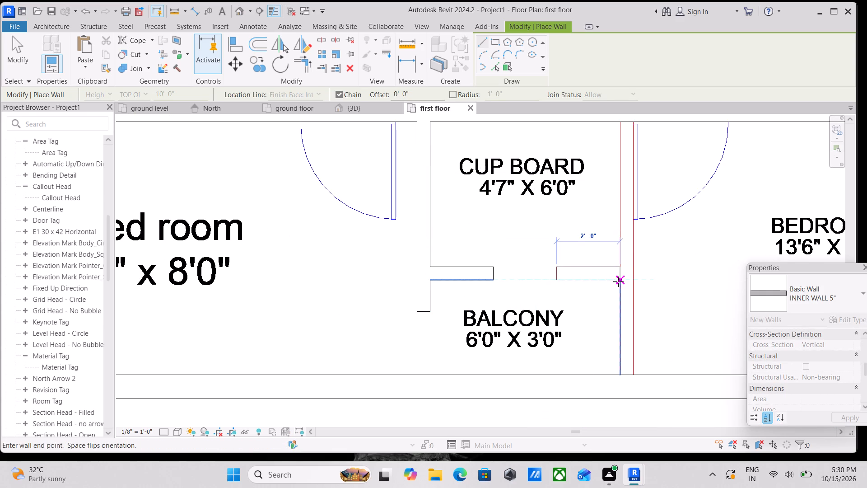
Extend the Cup Board's west wall south past the Balcony to the inner face of the house's south outer wall.
{"action": "key", "text": "Escape"}
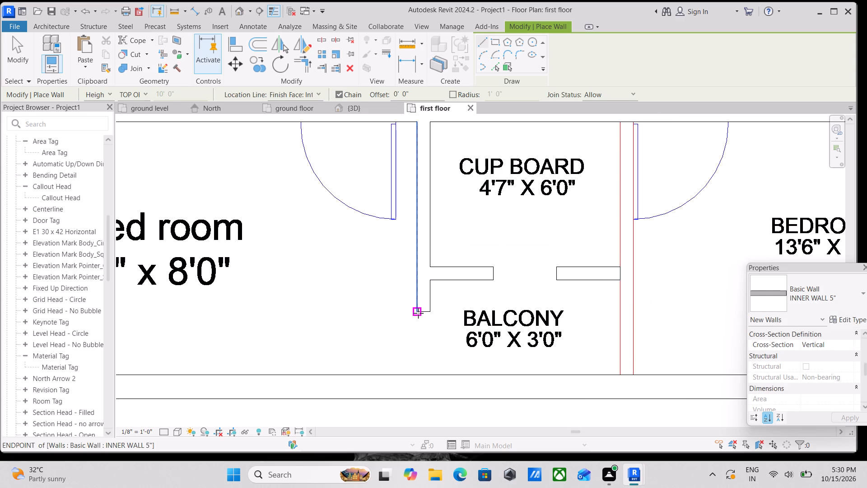
{"action": "key", "text": "Escape"}
{"action": "left_click", "coordinate": [426, 309]}
{"action": "left_click_drag", "start_coordinate": [417, 310], "coordinate": [414, 373]}
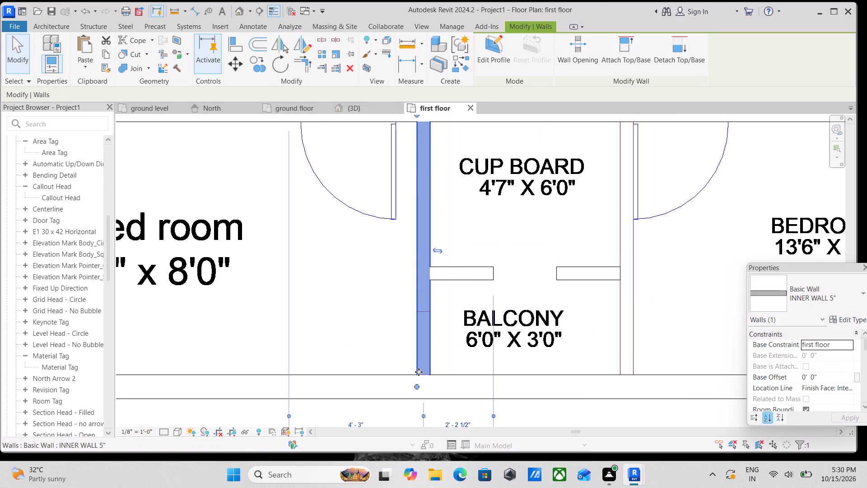
{"action": "key", "text": "Escape"}
Draw the east wall of the Cup Board and Balcony in INNER WALL 5", about 8'-0" long, from the Bedroom's north wall to the south outer wall.
{"action": "scroll", "coordinate": [420, 371], "scroll_direction": "down", "scroll_amount": 2}
{"action": "scroll", "coordinate": [477, 375], "scroll_direction": "down", "scroll_amount": 4}
{"action": "middle_click_drag", "start_coordinate": [504, 362], "coordinate": [443, 365]}
{"action": "scroll", "coordinate": [591, 319], "scroll_direction": "down", "scroll_amount": 1}
{"action": "middle_click_drag", "start_coordinate": [591, 319], "coordinate": [536, 335]}
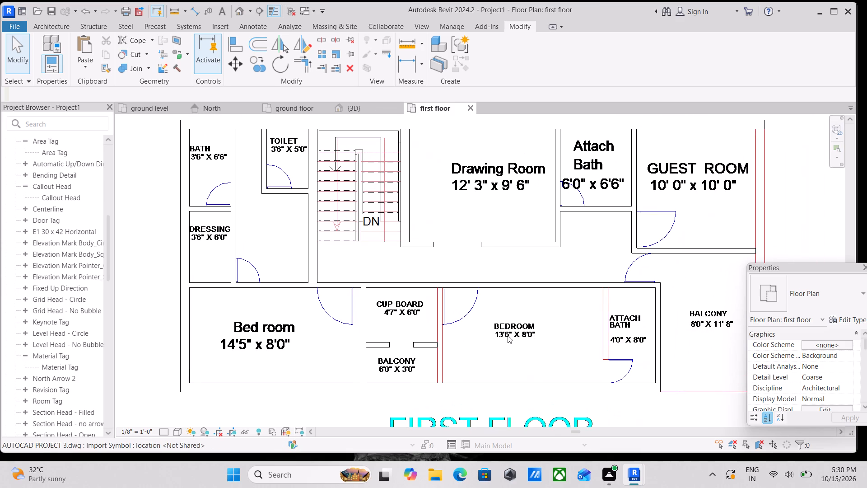
{"action": "type", "text": "WA"}
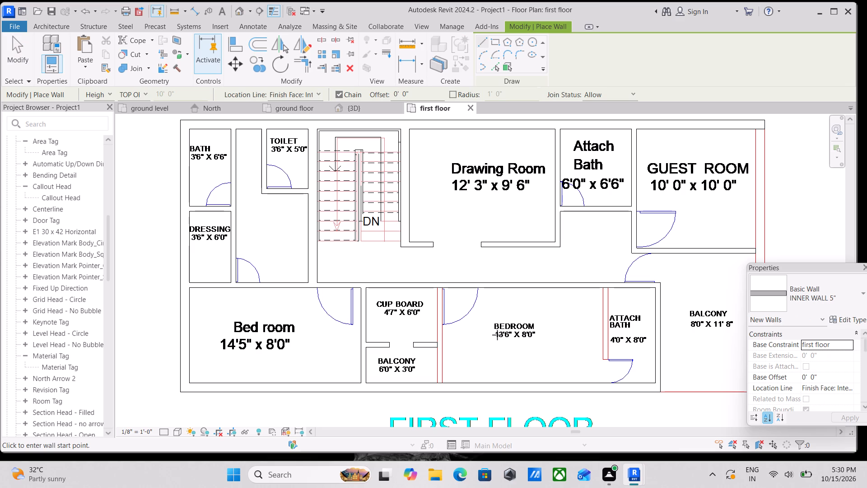
{"action": "scroll", "coordinate": [469, 325], "scroll_direction": "up", "scroll_amount": 1}
{"action": "scroll", "coordinate": [443, 266], "scroll_direction": "up", "scroll_amount": 3}
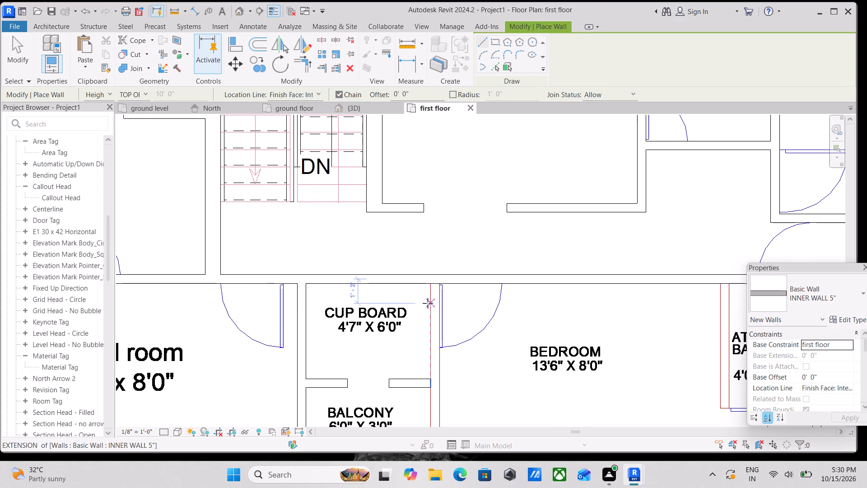
{"action": "scroll", "coordinate": [427, 304], "scroll_direction": "up", "scroll_amount": 3}
{"action": "left_click", "coordinate": [435, 275]}
{"action": "middle_click_drag", "start_coordinate": [432, 310], "coordinate": [414, 200]}
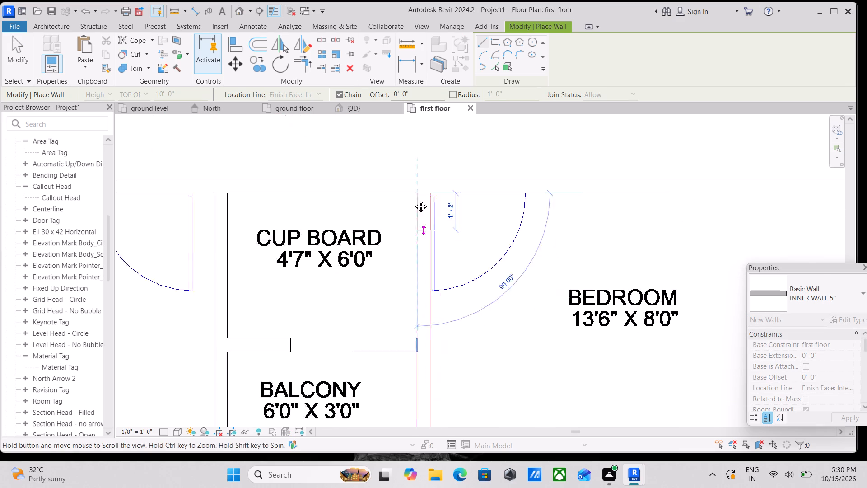
{"action": "middle_click_drag", "start_coordinate": [414, 200], "coordinate": [415, 182]}
{"action": "middle_click_drag", "start_coordinate": [407, 306], "coordinate": [424, 244]}
{"action": "left_click", "coordinate": [430, 337]}
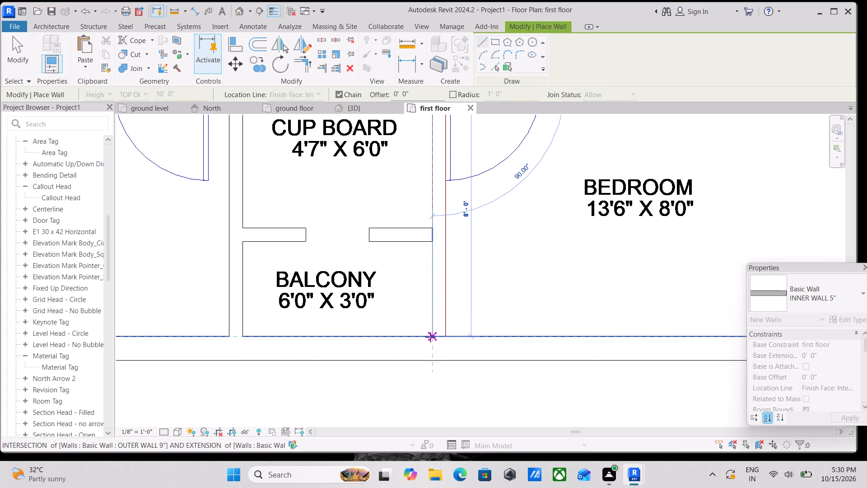
{"action": "key", "text": "Escape"}
Draw the wall between the Bedroom and its Attach Bath in INNER WALL 5", from the north wall down to the south outer wall.
{"action": "scroll", "coordinate": [466, 326], "scroll_direction": "down", "scroll_amount": 6}
{"action": "middle_click_drag", "start_coordinate": [508, 277], "coordinate": [487, 277]}
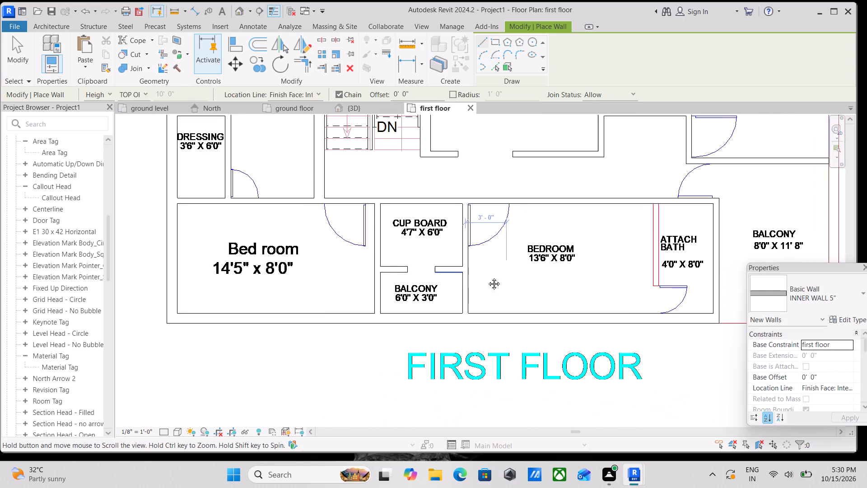
{"action": "middle_click_drag", "start_coordinate": [487, 277], "coordinate": [383, 288]}
{"action": "middle_click_drag", "start_coordinate": [478, 277], "coordinate": [367, 292]}
{"action": "scroll", "coordinate": [439, 232], "scroll_direction": "up", "scroll_amount": 6}
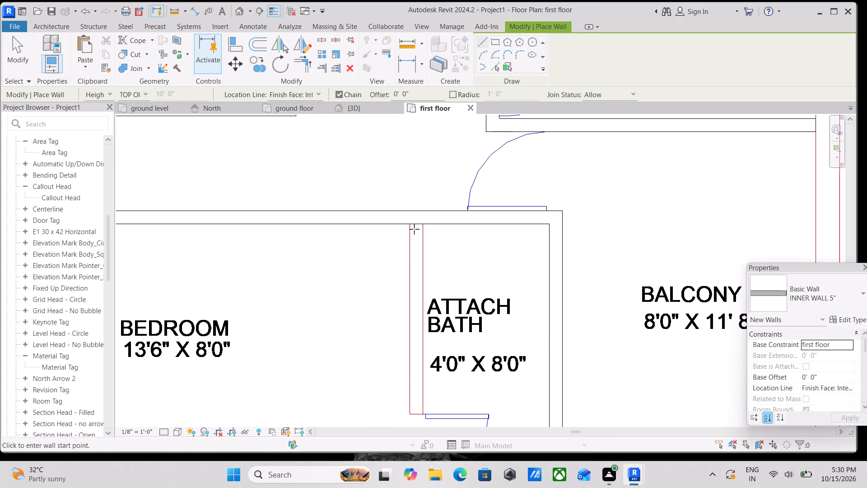
{"action": "left_click_drag", "start_coordinate": [412, 225], "coordinate": [412, 232]}
{"action": "middle_click_drag", "start_coordinate": [414, 311], "coordinate": [410, 208]}
{"action": "middle_click_drag", "start_coordinate": [410, 335], "coordinate": [407, 289]}
{"action": "left_click", "coordinate": [406, 329]}
{"action": "key", "text": "Escape"}
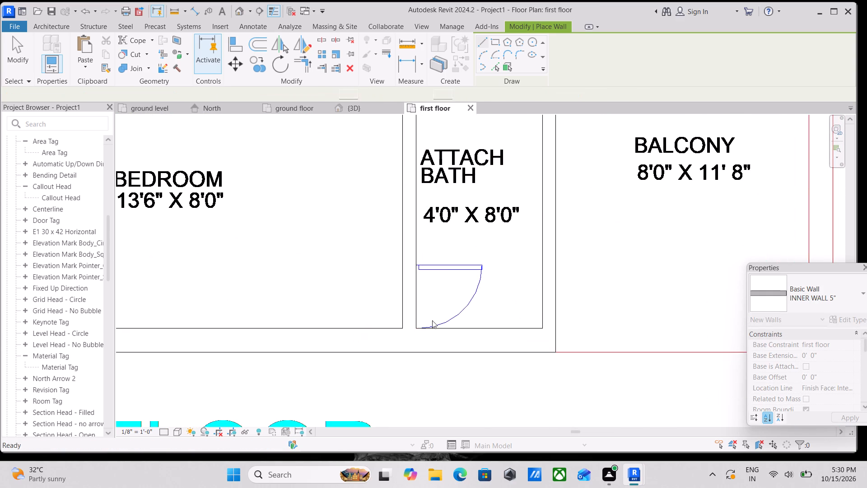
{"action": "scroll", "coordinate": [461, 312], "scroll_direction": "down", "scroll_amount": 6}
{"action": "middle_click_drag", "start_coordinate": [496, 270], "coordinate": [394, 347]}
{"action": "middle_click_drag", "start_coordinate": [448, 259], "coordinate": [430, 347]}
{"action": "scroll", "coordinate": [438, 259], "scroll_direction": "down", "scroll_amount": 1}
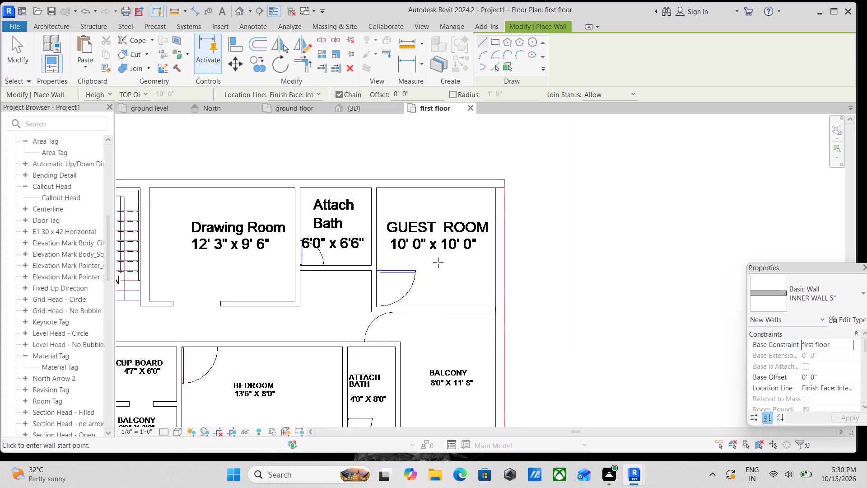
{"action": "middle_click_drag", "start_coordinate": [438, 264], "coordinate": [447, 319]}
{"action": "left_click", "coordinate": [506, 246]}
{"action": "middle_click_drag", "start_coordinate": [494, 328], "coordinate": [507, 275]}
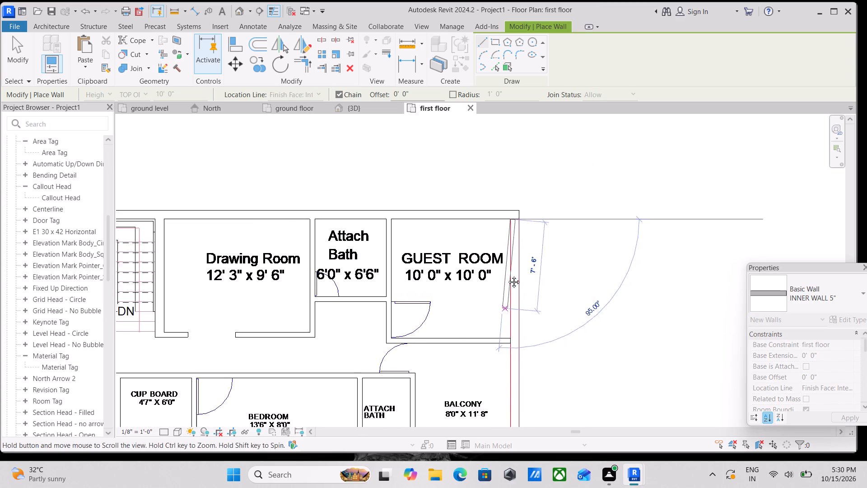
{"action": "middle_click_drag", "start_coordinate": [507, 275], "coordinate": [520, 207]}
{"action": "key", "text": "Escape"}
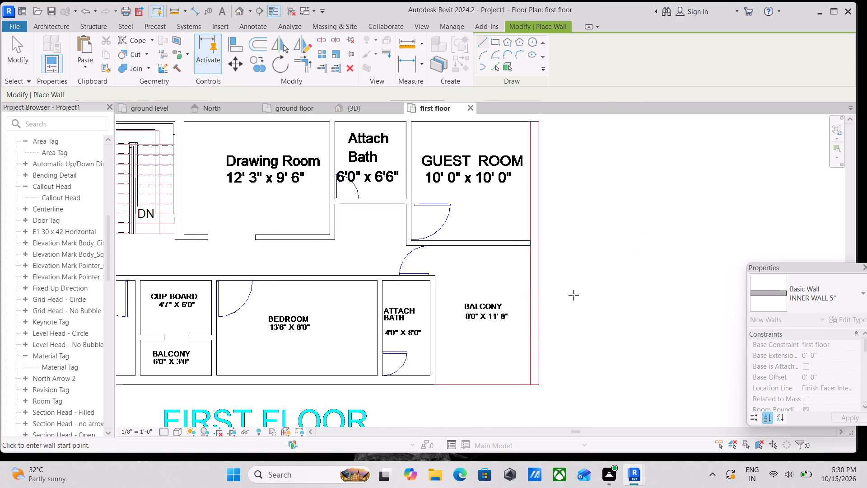
Draw the east wall of the large Balcony and Guest Room in OUTER WALL 9", about 22'-5" long, flipped to match the CAD lines.
{"action": "type", "text": "WA"}
{"action": "left_click", "coordinate": [859, 296]}
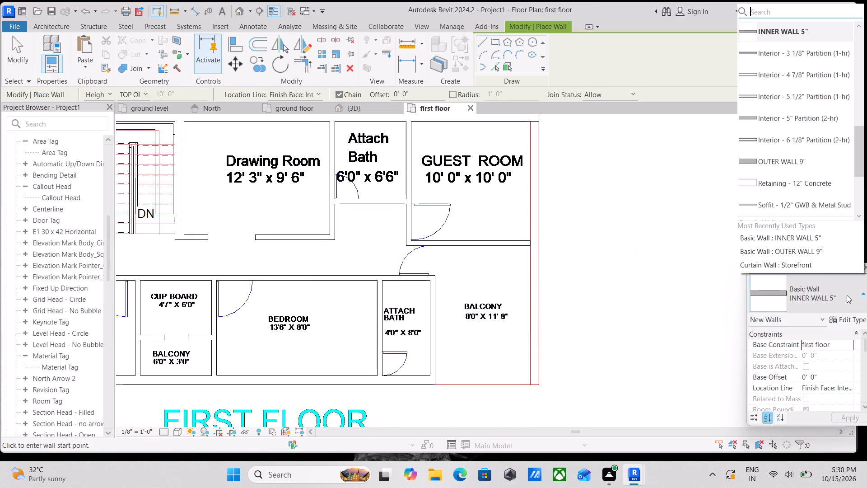
{"action": "left_click", "coordinate": [801, 247]}
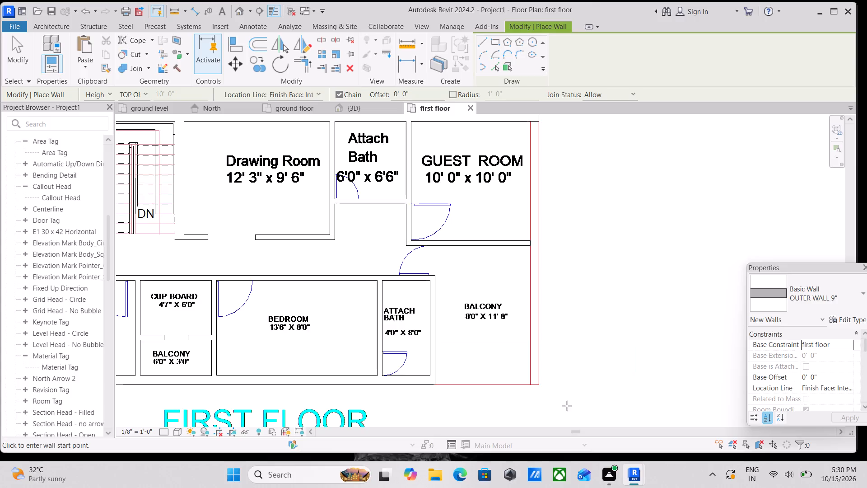
{"action": "scroll", "coordinate": [543, 386], "scroll_direction": "up", "scroll_amount": 2}
{"action": "scroll", "coordinate": [526, 368], "scroll_direction": "down", "scroll_amount": 1}
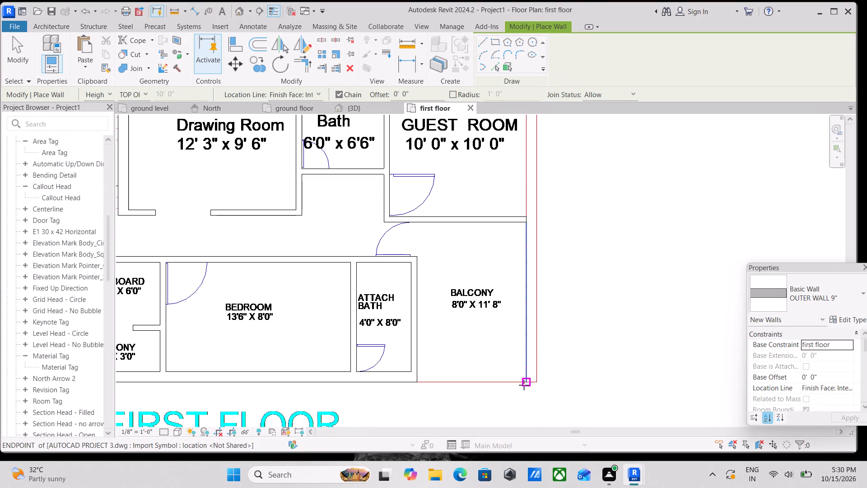
{"action": "left_click", "coordinate": [417, 256]}
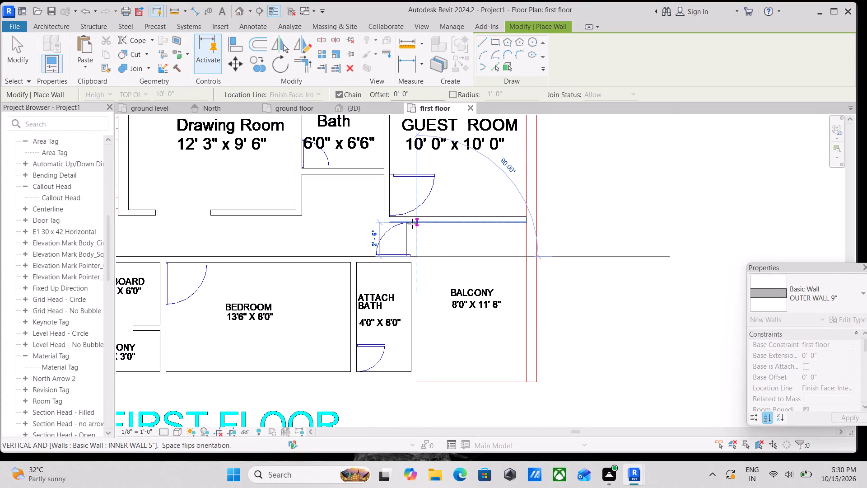
{"action": "key", "text": "Escape"}
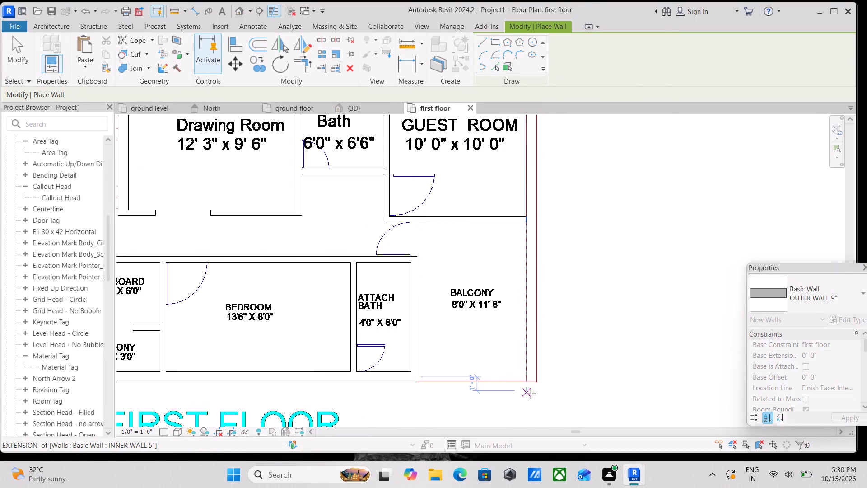
{"action": "left_click", "coordinate": [526, 383]}
{"action": "middle_click_drag", "start_coordinate": [524, 277], "coordinate": [513, 404]}
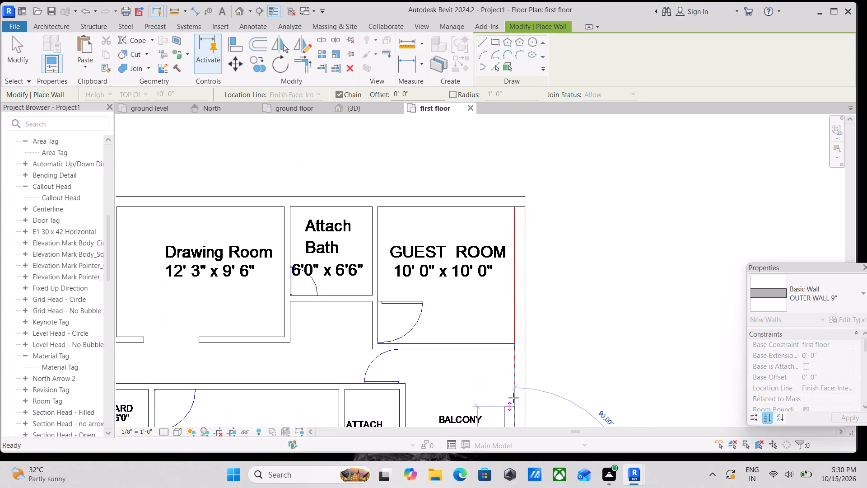
{"action": "key", "text": "space"}
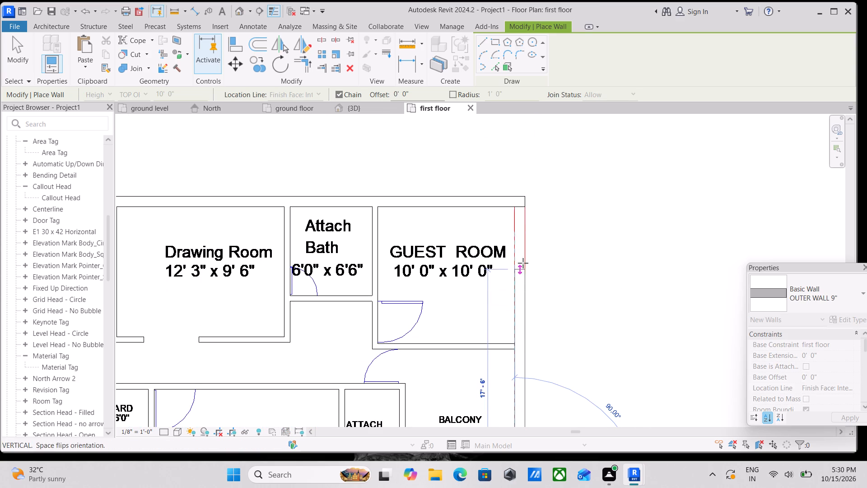
{"action": "left_click", "coordinate": [512, 210]}
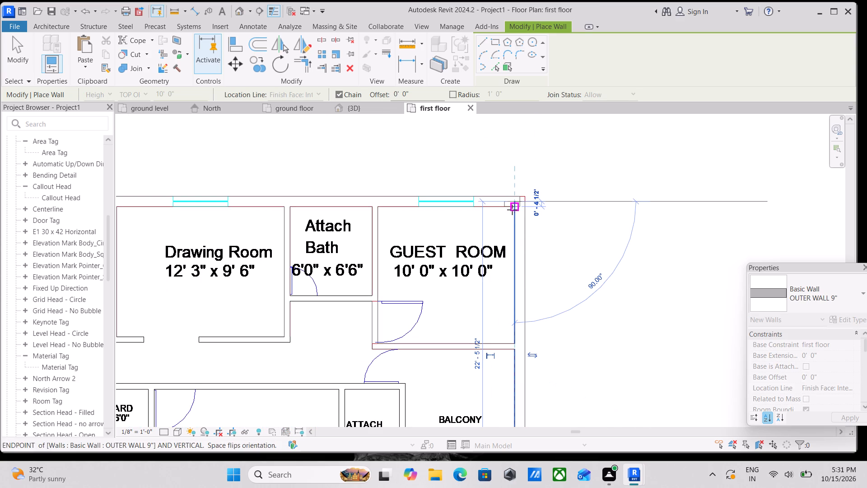
{"action": "key", "text": "Escape"}
Draw a short INNER WALL 5" about 2'-8" long from the southern Attach Bath's northeast corner north to the Guest Room's south wall.
{"action": "middle_click_drag", "start_coordinate": [484, 366], "coordinate": [490, 295]}
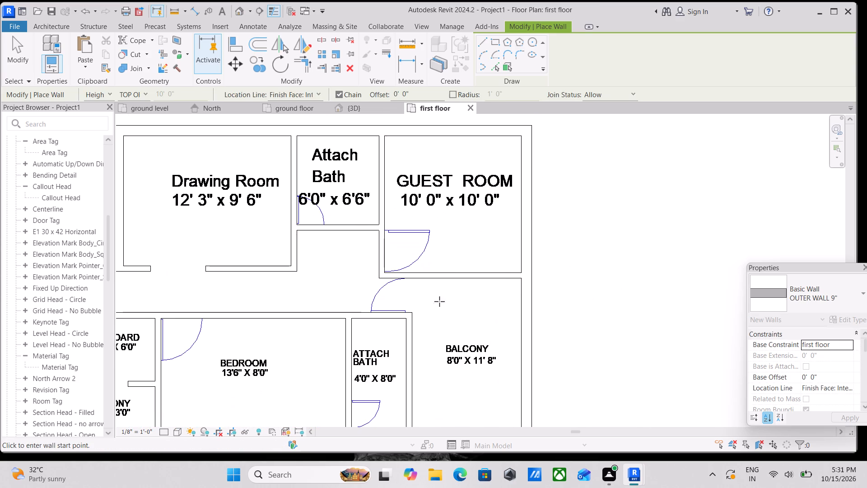
{"action": "left_click", "coordinate": [841, 298]}
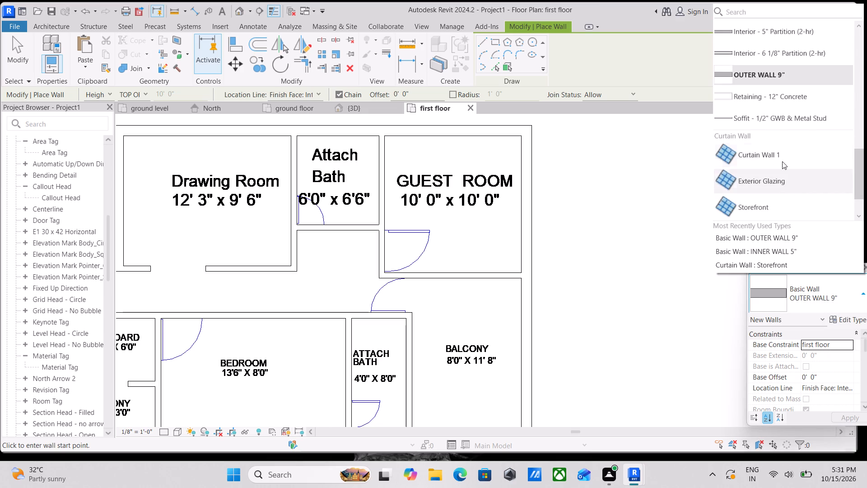
{"action": "scroll", "coordinate": [777, 155], "scroll_direction": "up", "scroll_amount": 3}
{"action": "scroll", "coordinate": [765, 100], "scroll_direction": "up", "scroll_amount": 2}
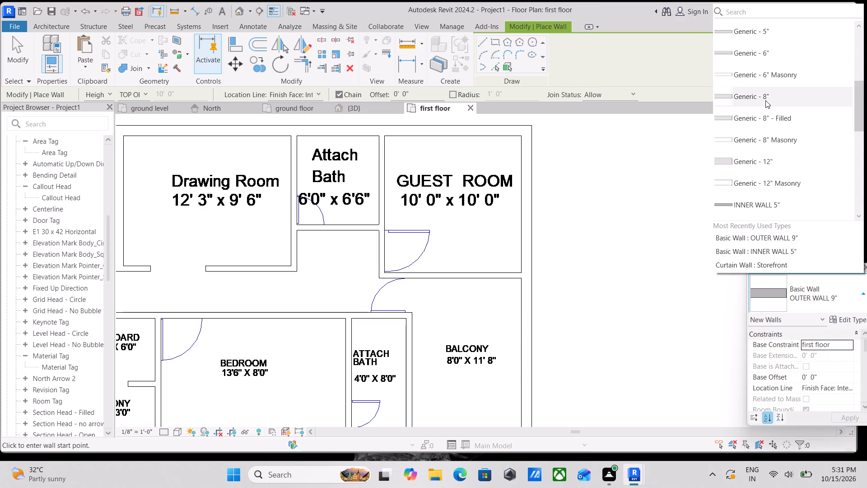
{"action": "scroll", "coordinate": [761, 105], "scroll_direction": "up", "scroll_amount": 3}
{"action": "scroll", "coordinate": [771, 155], "scroll_direction": "down", "scroll_amount": 2}
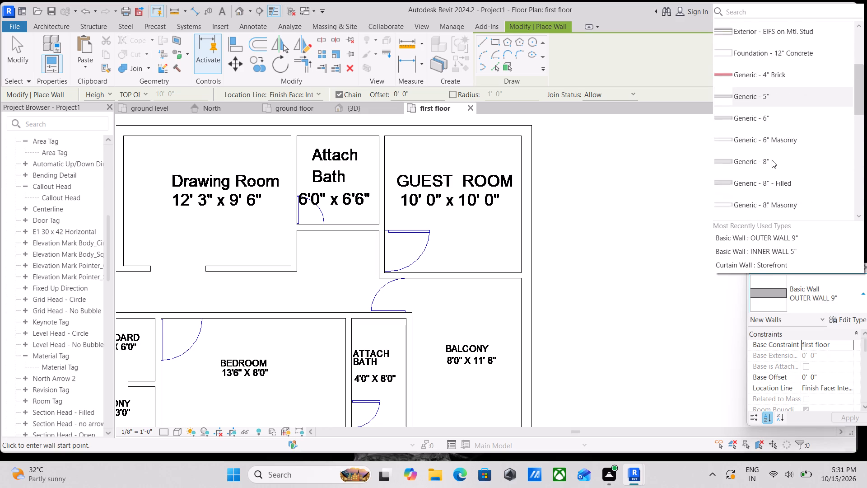
{"action": "scroll", "coordinate": [772, 160], "scroll_direction": "down", "scroll_amount": 3}
{"action": "scroll", "coordinate": [761, 183], "scroll_direction": "up", "scroll_amount": 9}
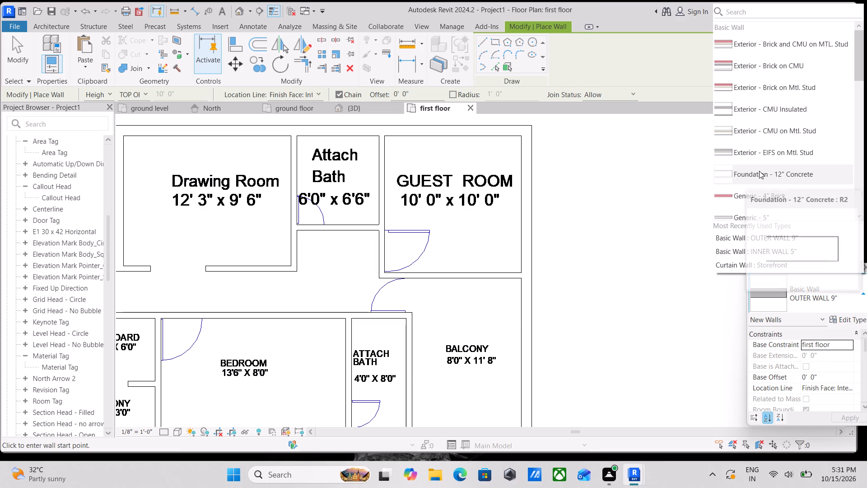
{"action": "scroll", "coordinate": [759, 171], "scroll_direction": "down", "scroll_amount": 4}
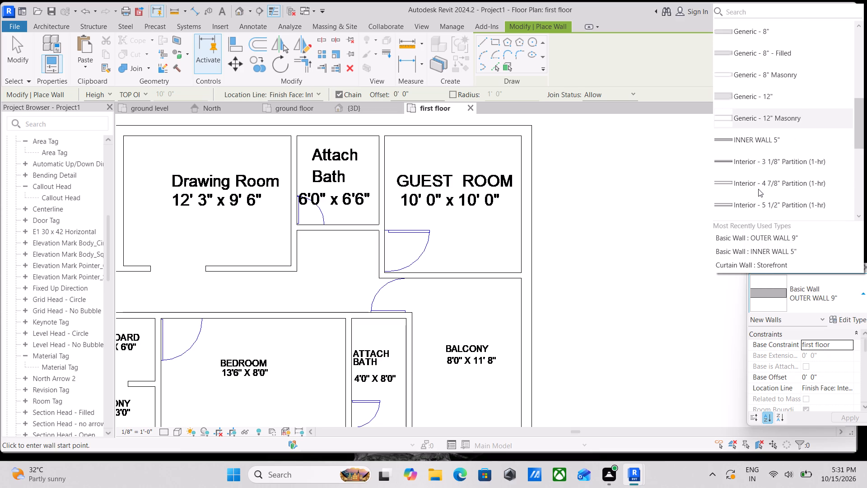
{"action": "left_click", "coordinate": [756, 142]}
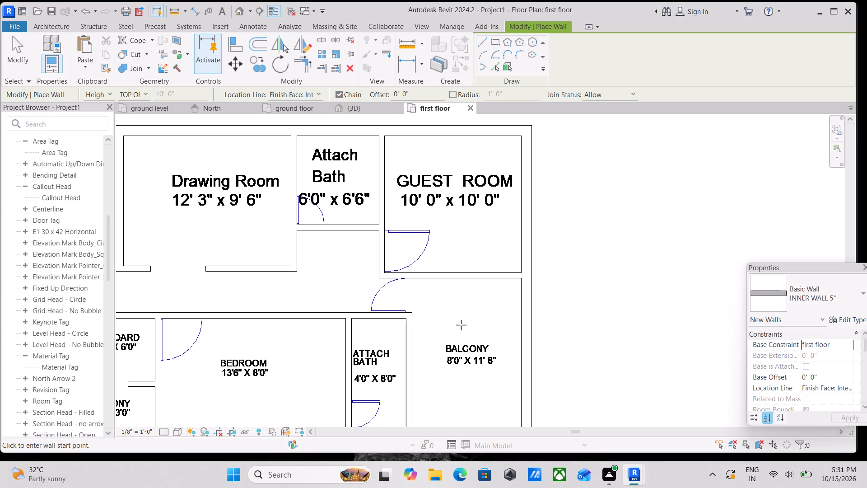
{"action": "left_click", "coordinate": [415, 314]}
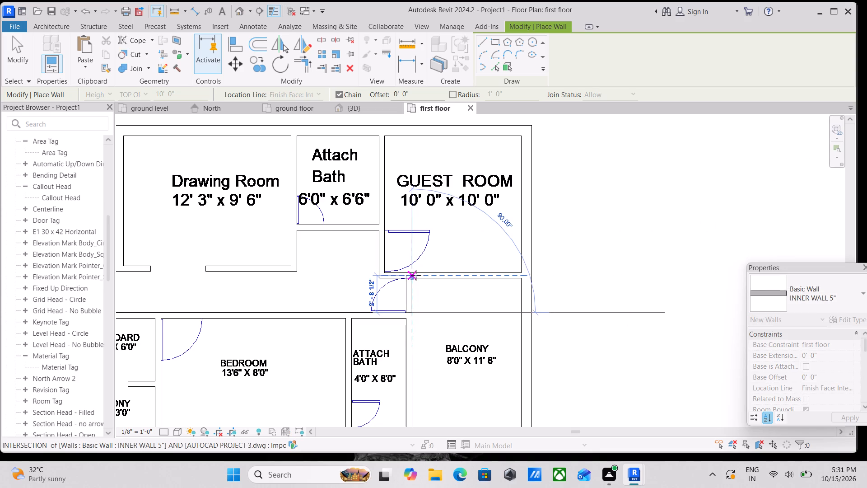
{"action": "scroll", "coordinate": [415, 275], "scroll_direction": "up", "scroll_amount": 3}
{"action": "left_click", "coordinate": [413, 279]}
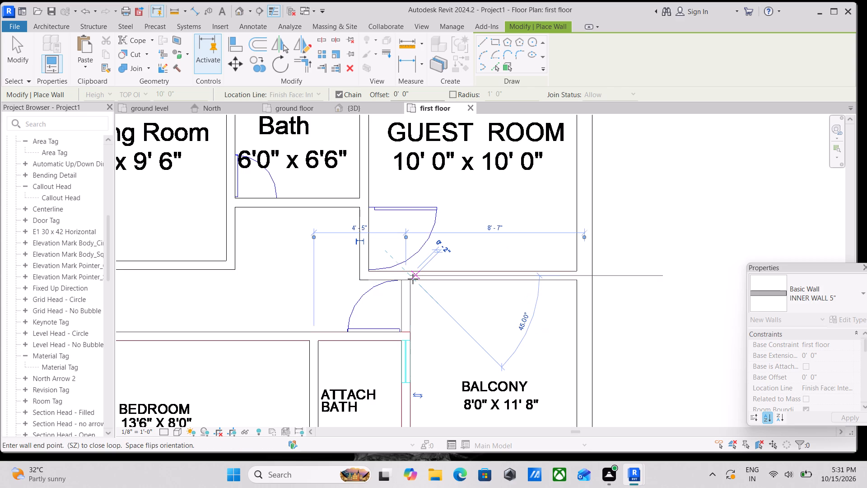
{"action": "key", "text": "Escape"}
{"action": "scroll", "coordinate": [427, 352], "scroll_direction": "down", "scroll_amount": 4}
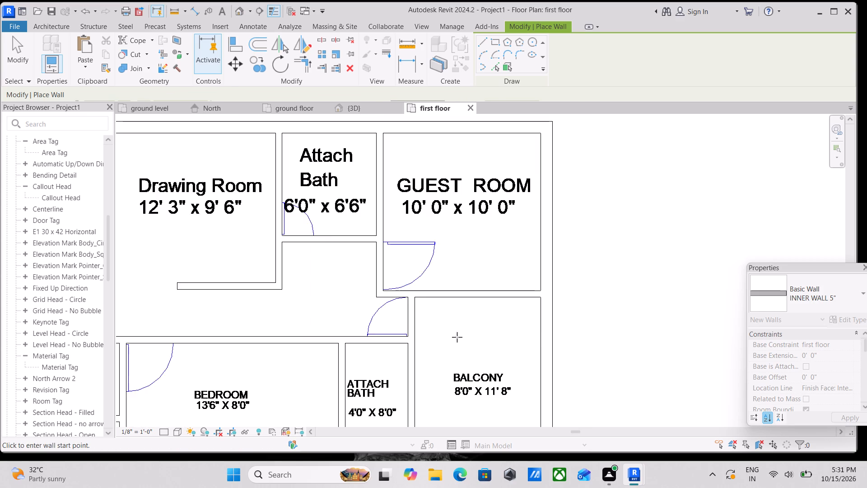
{"action": "scroll", "coordinate": [457, 337], "scroll_direction": "down", "scroll_amount": 2}
{"action": "middle_click_drag", "start_coordinate": [463, 333], "coordinate": [462, 287]}
{"action": "scroll", "coordinate": [462, 292], "scroll_direction": "down", "scroll_amount": 1}
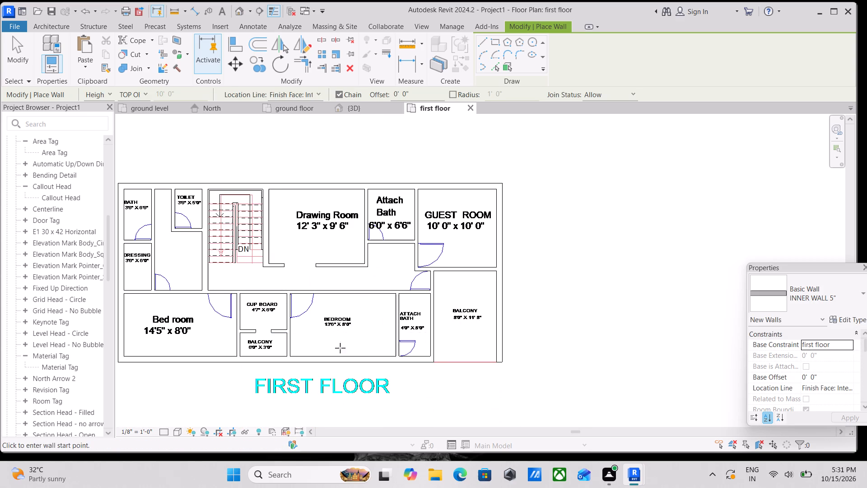
{"action": "middle_click_drag", "start_coordinate": [336, 280], "coordinate": [428, 311]}
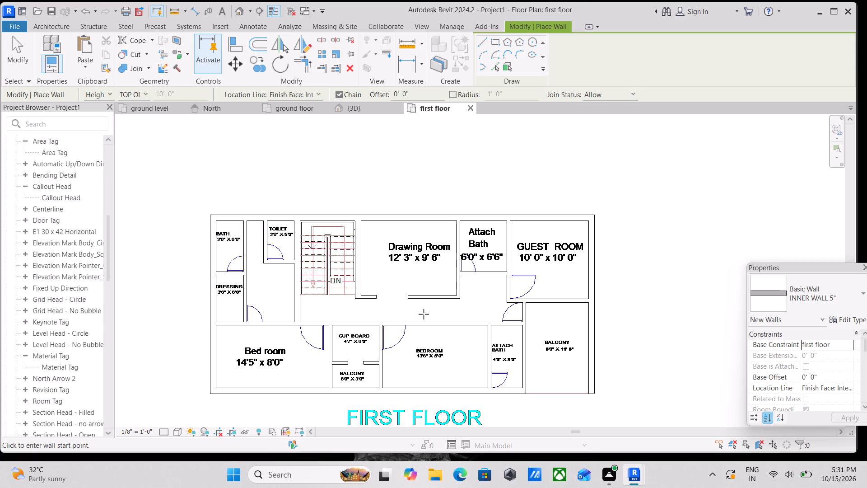
{"action": "key", "text": "Escape"}
{"action": "key", "text": "Escape"}
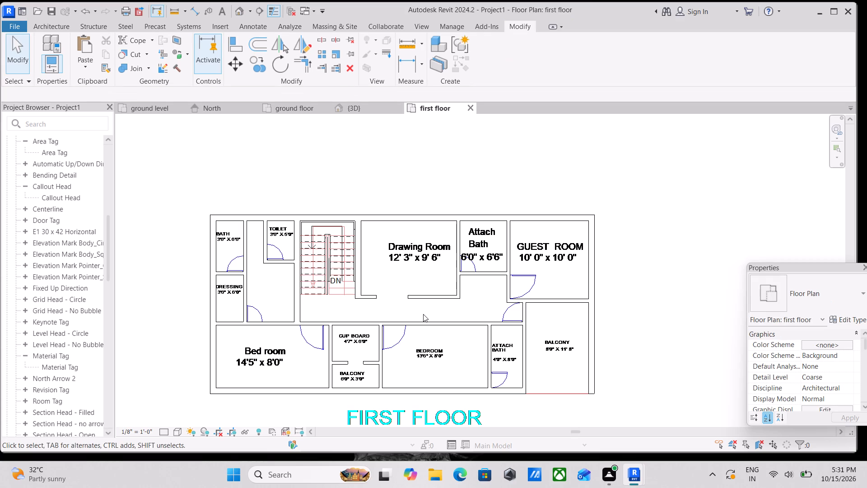
Inspect the modelled first-floor walls and the ground-floor openings from all sides of the house in the 3D view.
{"action": "key", "text": "Escape"}
{"action": "scroll", "coordinate": [423, 314], "scroll_direction": "down", "scroll_amount": 2}
{"action": "scroll", "coordinate": [373, 216], "scroll_direction": "down", "scroll_amount": 2}
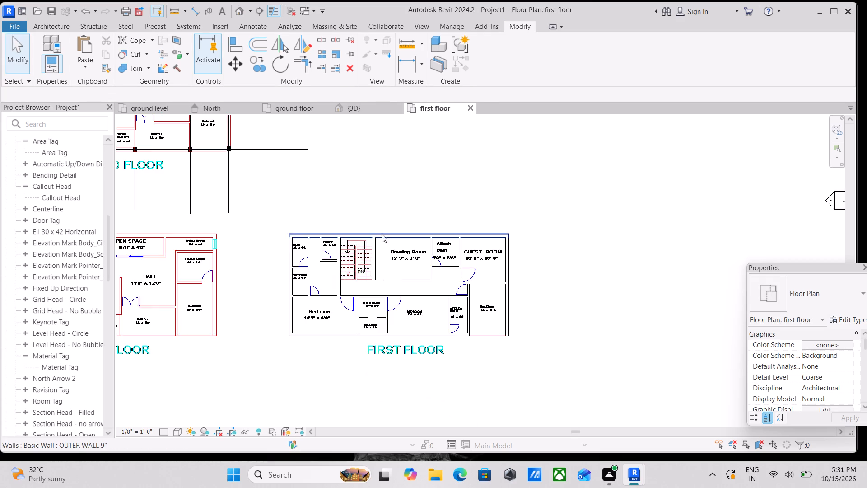
{"action": "scroll", "coordinate": [391, 242], "scroll_direction": "down", "scroll_amount": 3}
{"action": "scroll", "coordinate": [310, 279], "scroll_direction": "down", "scroll_amount": 1}
{"action": "middle_click_drag", "start_coordinate": [350, 303], "coordinate": [411, 318]}
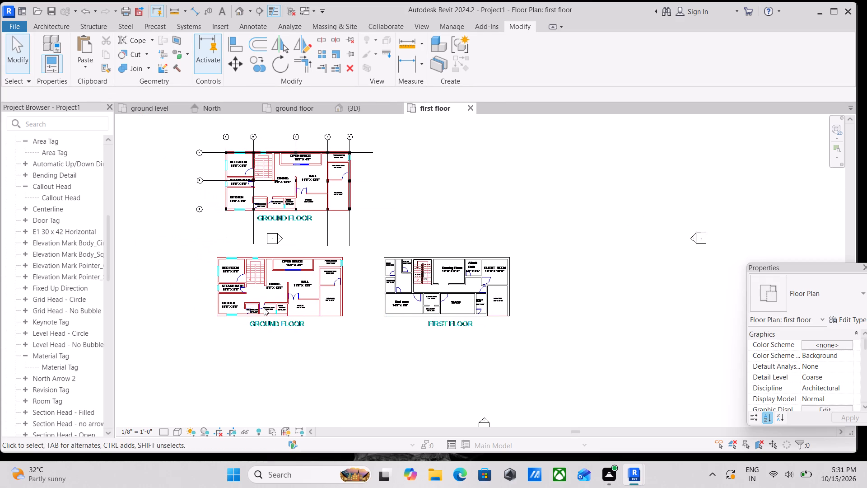
{"action": "scroll", "coordinate": [262, 314], "scroll_direction": "up", "scroll_amount": 1}
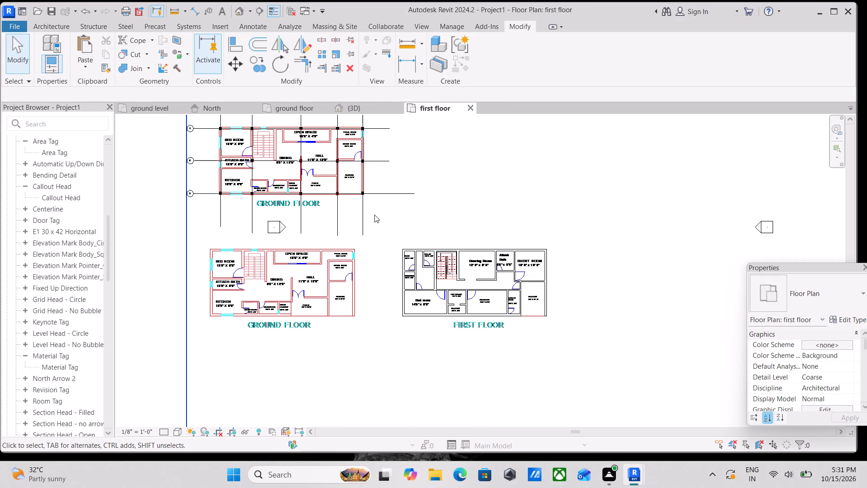
{"action": "left_click", "coordinate": [342, 107]}
{"action": "scroll", "coordinate": [471, 313], "scroll_direction": "down", "scroll_amount": 1}
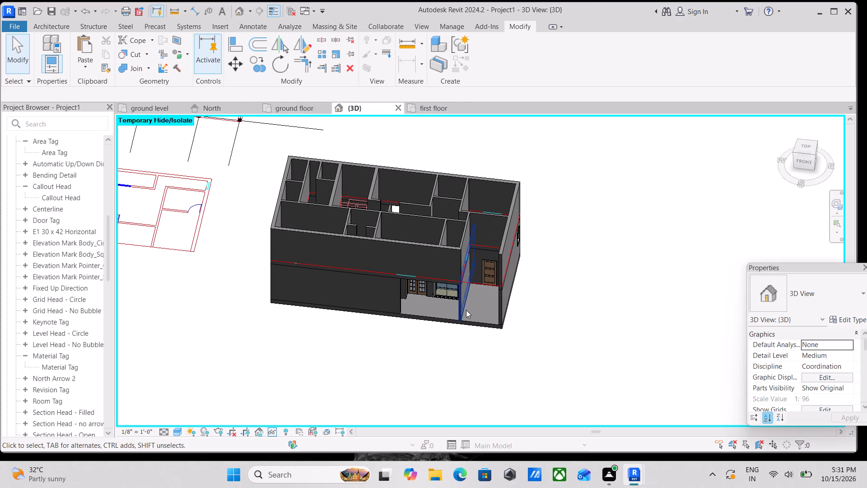
{"action": "middle_click_drag", "start_coordinate": [468, 300], "coordinate": [384, 209], "text": "shift"}
{"action": "middle_click_drag", "start_coordinate": [380, 230], "coordinate": [387, 263], "text": "shift"}
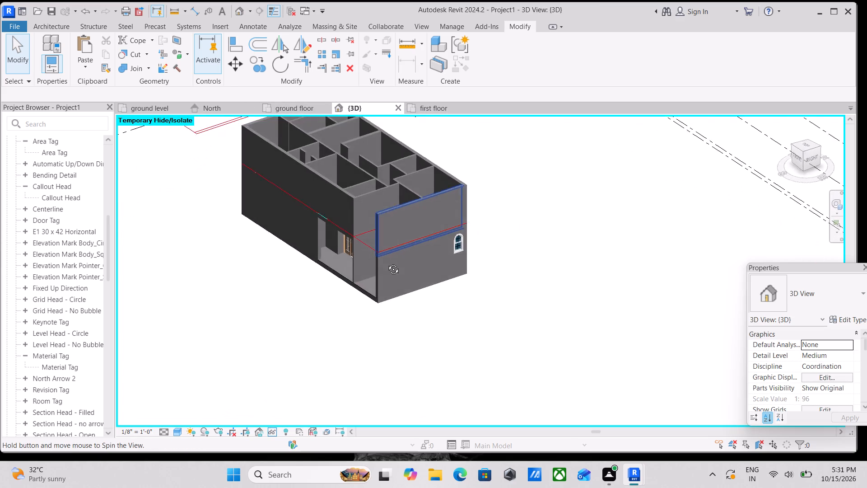
{"action": "middle_click_drag", "start_coordinate": [387, 263], "coordinate": [544, 317], "text": "shift"}
{"action": "middle_click_drag", "start_coordinate": [416, 288], "coordinate": [490, 234], "text": "shift"}
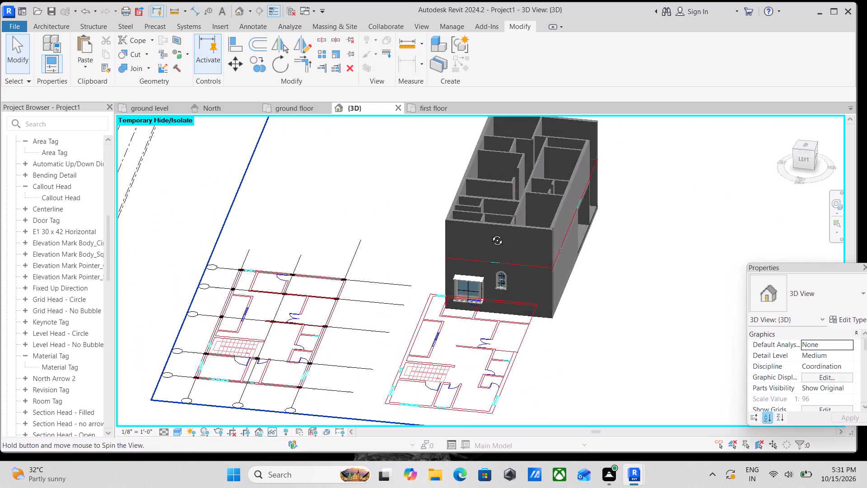
{"action": "middle_click_drag", "start_coordinate": [490, 234], "coordinate": [344, 316], "text": "shift"}
{"action": "scroll", "coordinate": [384, 299], "scroll_direction": "up", "scroll_amount": 3}
{"action": "middle_click_drag", "start_coordinate": [422, 310], "coordinate": [414, 310], "text": "shift"}
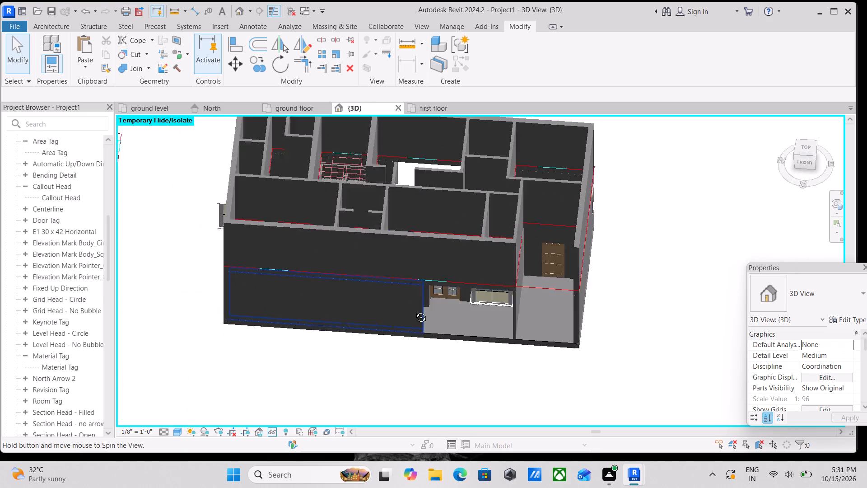
{"action": "middle_click_drag", "start_coordinate": [414, 310], "coordinate": [349, 243], "text": "shift"}
{"action": "scroll", "coordinate": [347, 253], "scroll_direction": "up", "scroll_amount": 2}
{"action": "middle_click_drag", "start_coordinate": [337, 261], "coordinate": [373, 332]}
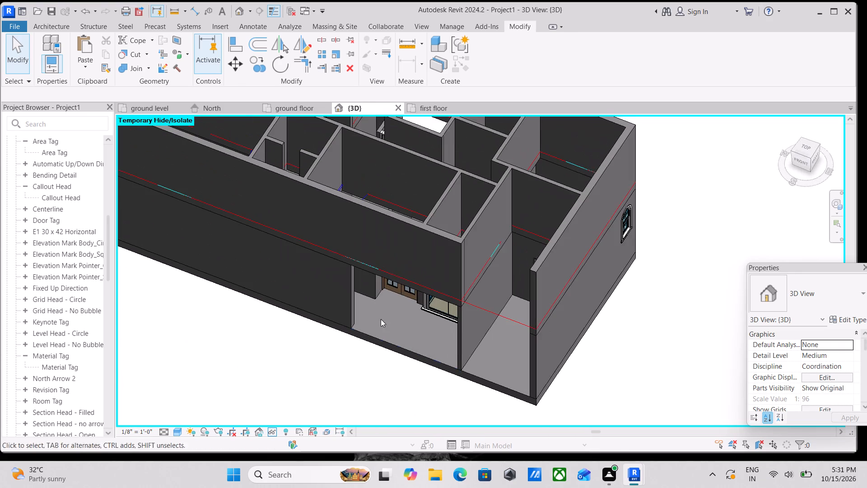
{"action": "middle_click_drag", "start_coordinate": [397, 303], "coordinate": [435, 213]}
{"action": "scroll", "coordinate": [465, 267], "scroll_direction": "down", "scroll_amount": 1}
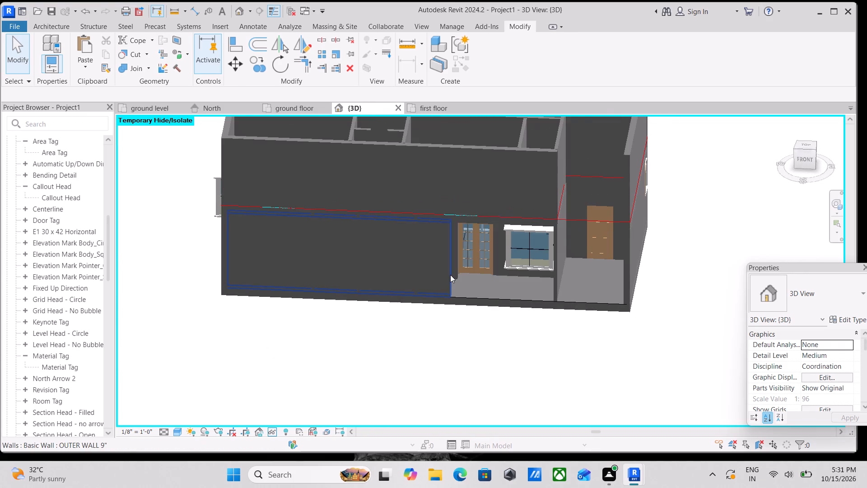
{"action": "middle_click_drag", "start_coordinate": [450, 275], "coordinate": [436, 317]}
{"action": "scroll", "coordinate": [435, 291], "scroll_direction": "up", "scroll_amount": 2}
{"action": "scroll", "coordinate": [436, 291], "scroll_direction": "down", "scroll_amount": 1}
{"action": "middle_click_drag", "start_coordinate": [436, 291], "coordinate": [444, 309]}
{"action": "scroll", "coordinate": [347, 306], "scroll_direction": "down", "scroll_amount": 2}
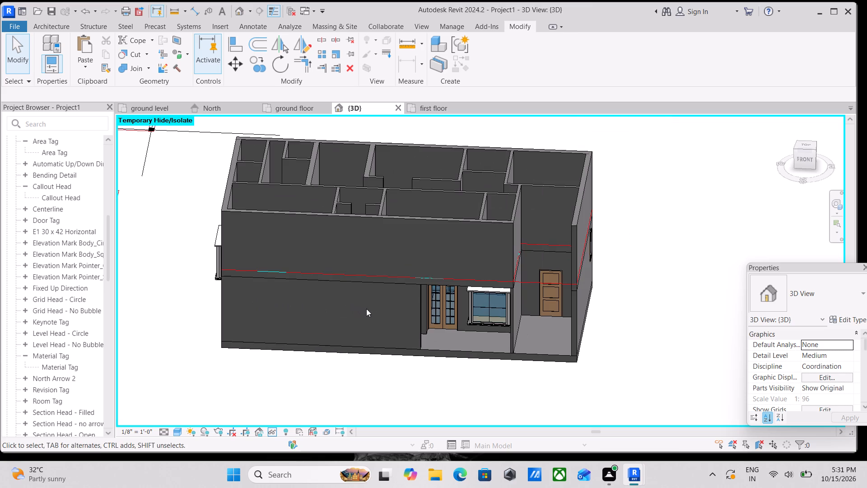
{"action": "scroll", "coordinate": [403, 316], "scroll_direction": "down", "scroll_amount": 1}
{"action": "scroll", "coordinate": [414, 305], "scroll_direction": "up", "scroll_amount": 2}
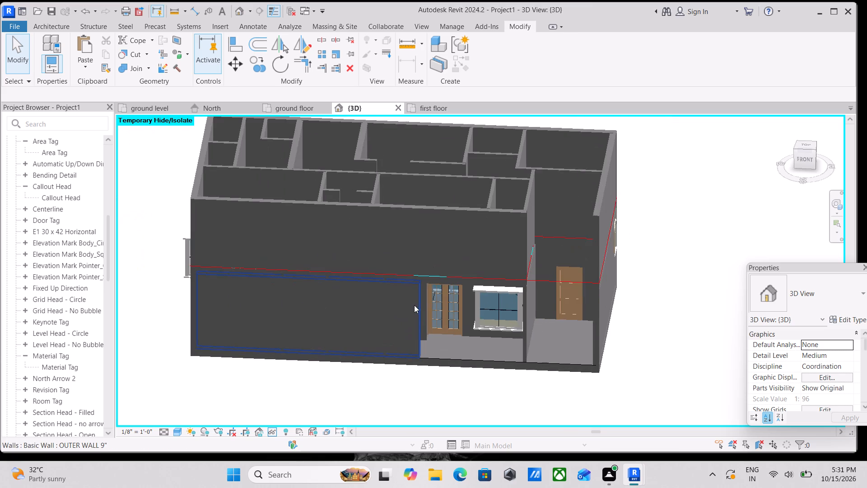
{"action": "middle_click_drag", "start_coordinate": [465, 311], "coordinate": [454, 324]}
{"action": "scroll", "coordinate": [486, 310], "scroll_direction": "down", "scroll_amount": 1}
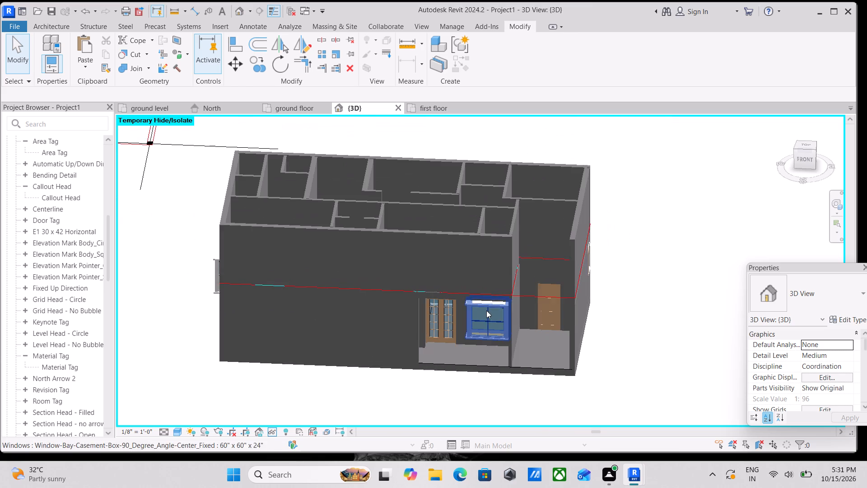
{"action": "middle_click_drag", "start_coordinate": [486, 310], "coordinate": [479, 324]}
{"action": "scroll", "coordinate": [504, 299], "scroll_direction": "down", "scroll_amount": 1}
{"action": "middle_click_drag", "start_coordinate": [504, 299], "coordinate": [487, 328]}
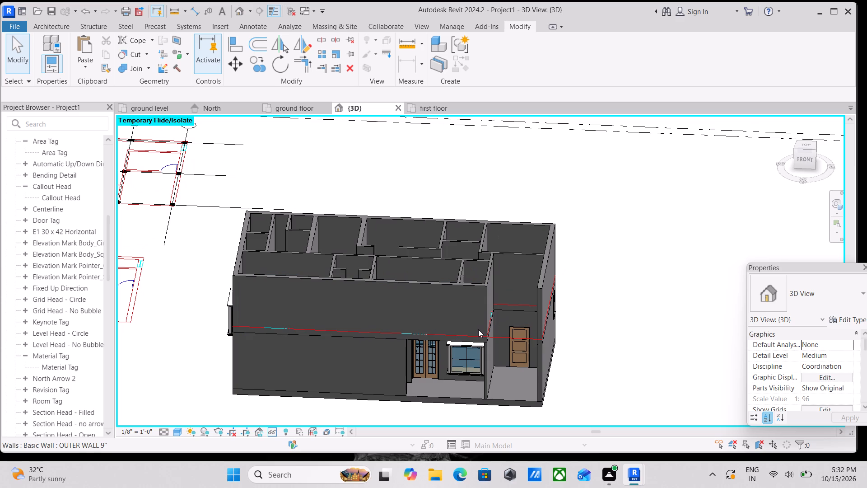
{"action": "scroll", "coordinate": [531, 329], "scroll_direction": "down", "scroll_amount": 2}
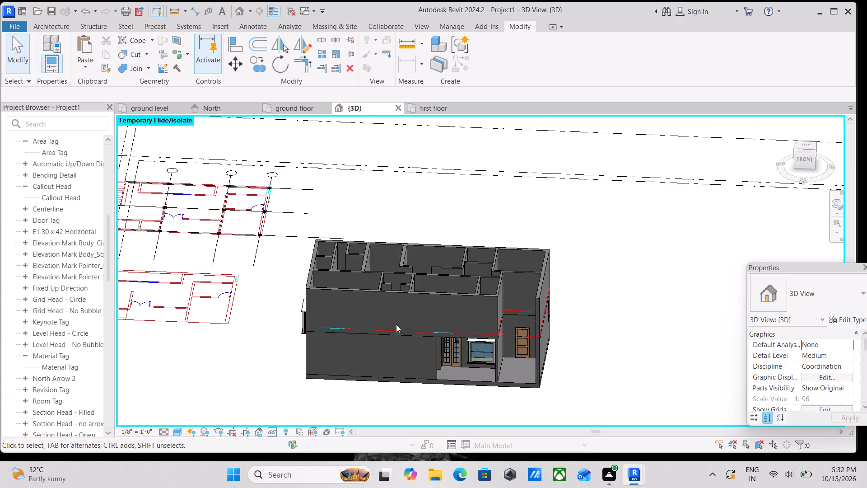
{"action": "middle_click_drag", "start_coordinate": [387, 332], "coordinate": [490, 331], "text": "shift"}
{"action": "middle_click_drag", "start_coordinate": [503, 361], "coordinate": [523, 371], "text": "shift"}
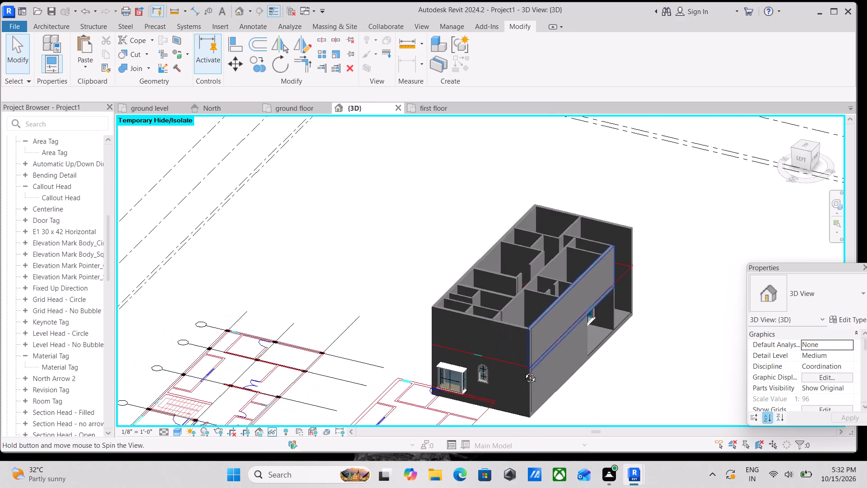
{"action": "middle_click_drag", "start_coordinate": [523, 371], "coordinate": [535, 369], "text": "shift"}
{"action": "scroll", "coordinate": [497, 333], "scroll_direction": "up", "scroll_amount": 6}
{"action": "scroll", "coordinate": [475, 335], "scroll_direction": "up", "scroll_amount": 1, "text": "shift"}
{"action": "middle_click_drag", "start_coordinate": [475, 335], "coordinate": [581, 341], "text": "shift"}
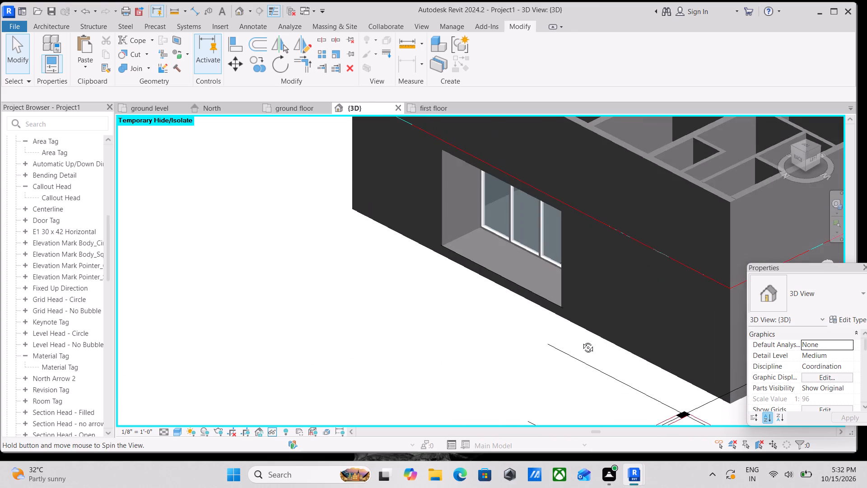
{"action": "middle_click_drag", "start_coordinate": [581, 341], "coordinate": [583, 352], "text": "shift"}
{"action": "middle_click_drag", "start_coordinate": [542, 293], "coordinate": [481, 389]}
{"action": "middle_click_drag", "start_coordinate": [488, 319], "coordinate": [481, 361], "text": "shift"}
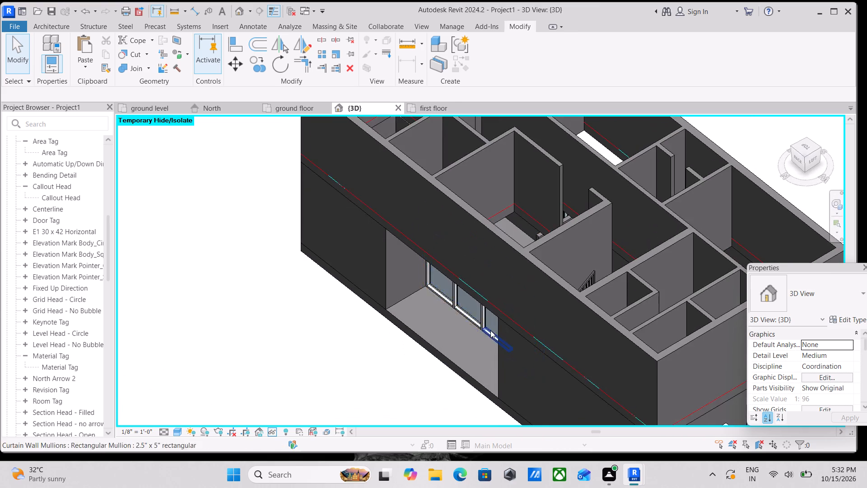
{"action": "middle_click_drag", "start_coordinate": [492, 329], "coordinate": [564, 279], "text": "shift"}
{"action": "middle_click_drag", "start_coordinate": [449, 284], "coordinate": [516, 257], "text": "shift"}
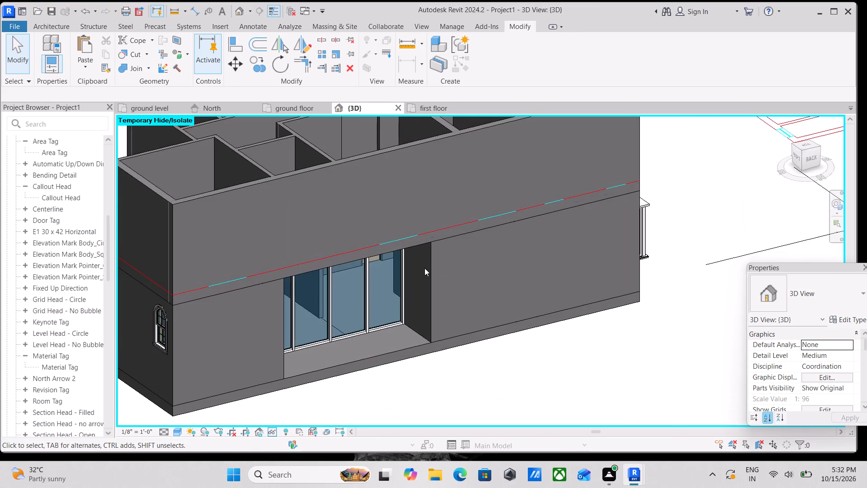
{"action": "middle_click_drag", "start_coordinate": [424, 263], "coordinate": [411, 334], "text": "shift"}
{"action": "scroll", "coordinate": [412, 277], "scroll_direction": "down", "scroll_amount": 2}
{"action": "middle_click_drag", "start_coordinate": [412, 277], "coordinate": [412, 319]}
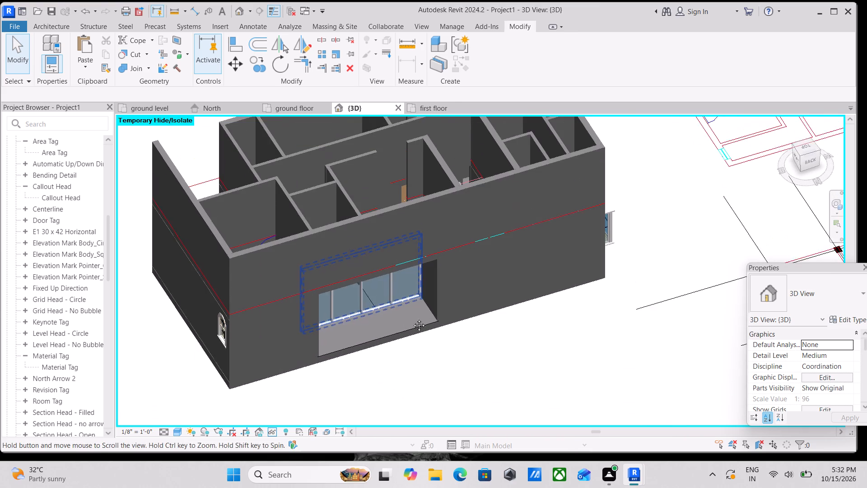
{"action": "middle_click_drag", "start_coordinate": [412, 319], "coordinate": [409, 331]}
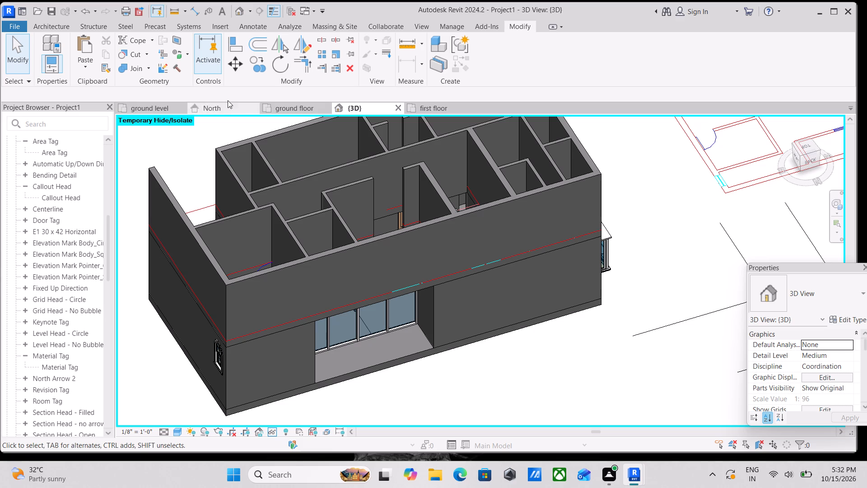
For the ground floor plan, duplicate the 60" x 60" x 24" Window-Bay-Casement-Box-90_Degree_Angle-Center_Fixed type under its default name, with width and height 4'-0".
{"action": "left_click", "coordinate": [295, 107]}
{"action": "scroll", "coordinate": [350, 260], "scroll_direction": "down", "scroll_amount": 2}
{"action": "middle_click_drag", "start_coordinate": [353, 265], "coordinate": [412, 209]}
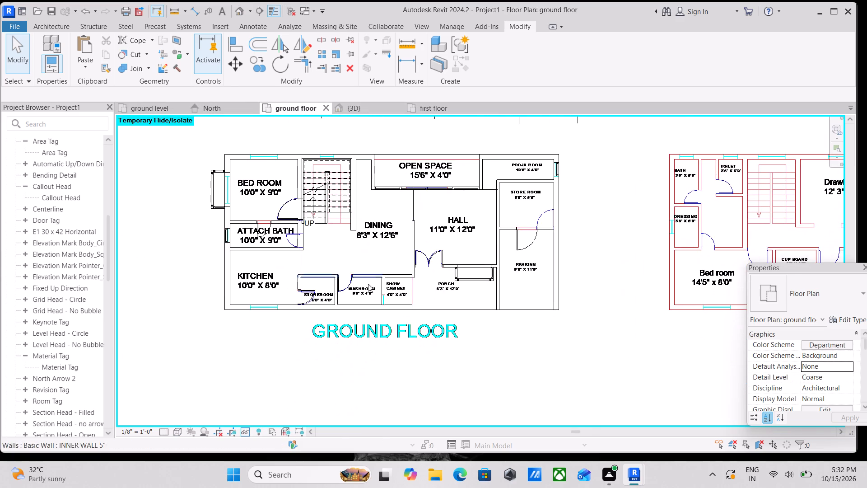
{"action": "scroll", "coordinate": [327, 281], "scroll_direction": "up", "scroll_amount": 3}
{"action": "middle_click_drag", "start_coordinate": [326, 289], "coordinate": [342, 334]}
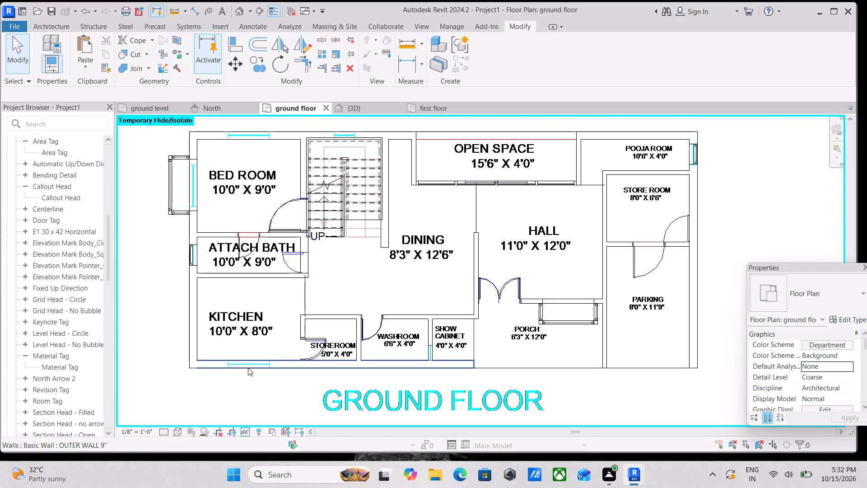
{"action": "middle_click_drag", "start_coordinate": [280, 314], "coordinate": [299, 304]}
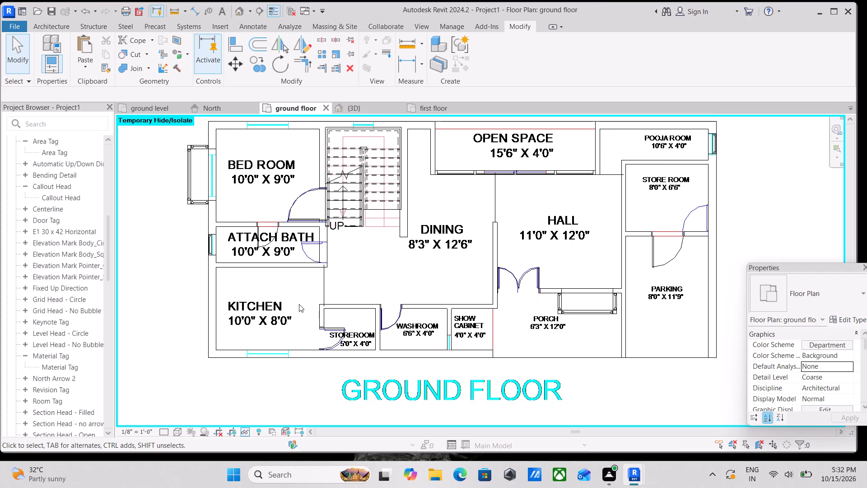
{"action": "scroll", "coordinate": [288, 334], "scroll_direction": "up", "scroll_amount": 2}
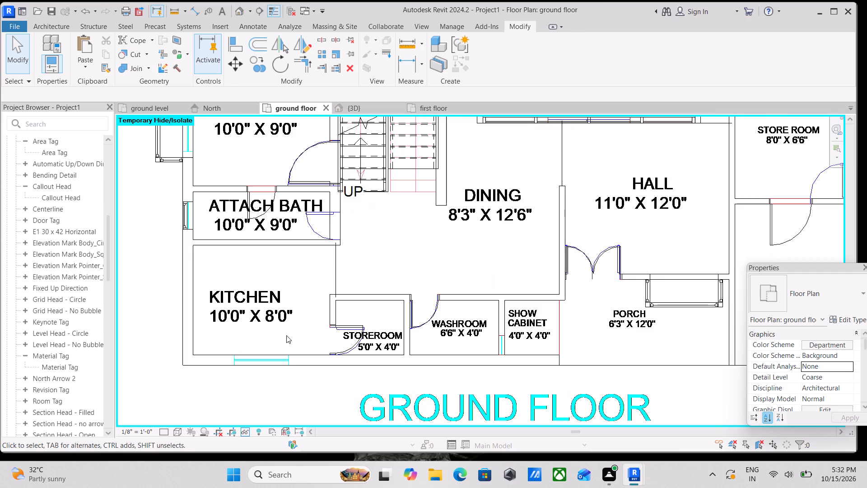
{"action": "scroll", "coordinate": [286, 335], "scroll_direction": "down", "scroll_amount": 1}
{"action": "middle_click_drag", "start_coordinate": [289, 333], "coordinate": [336, 321]}
{"action": "type", "text": "WN"}
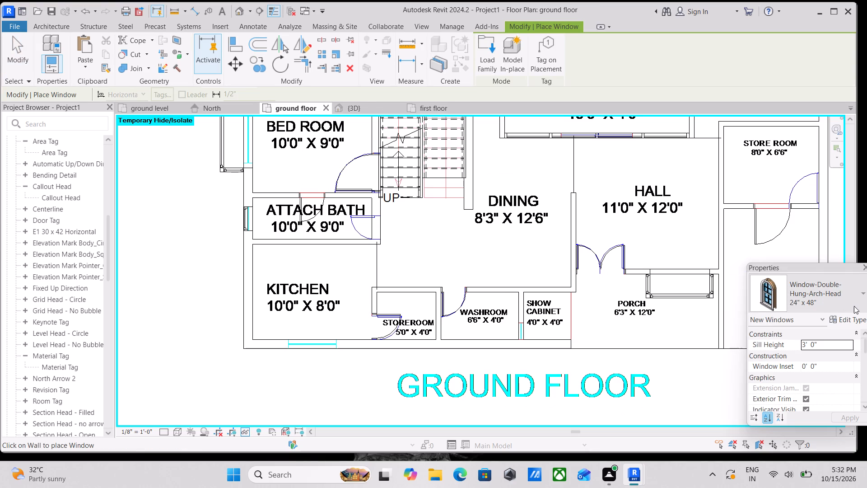
{"action": "left_click", "coordinate": [855, 306]}
{"action": "scroll", "coordinate": [662, 106], "scroll_direction": "up", "scroll_amount": 2}
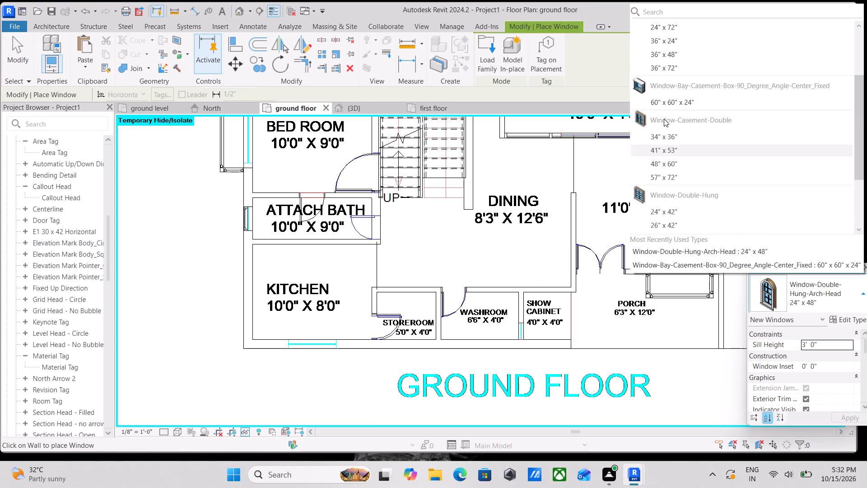
{"action": "scroll", "coordinate": [664, 119], "scroll_direction": "up", "scroll_amount": 1}
{"action": "left_click", "coordinate": [669, 141]}
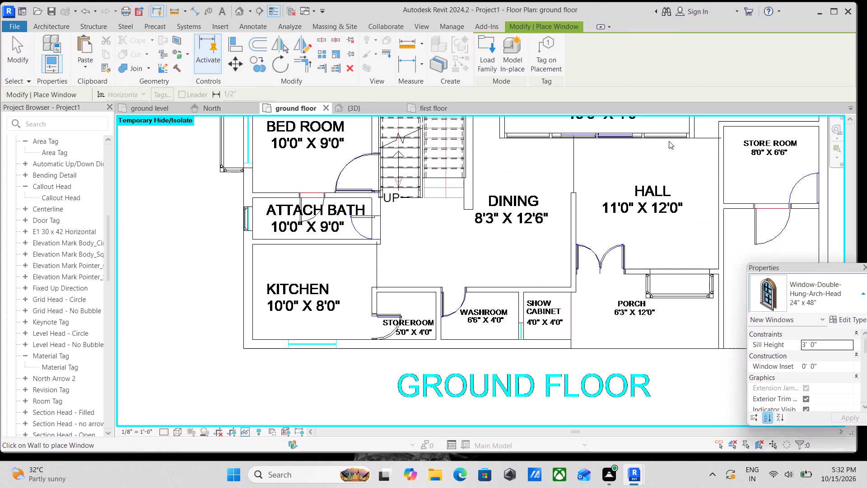
{"action": "left_click", "coordinate": [862, 318]}
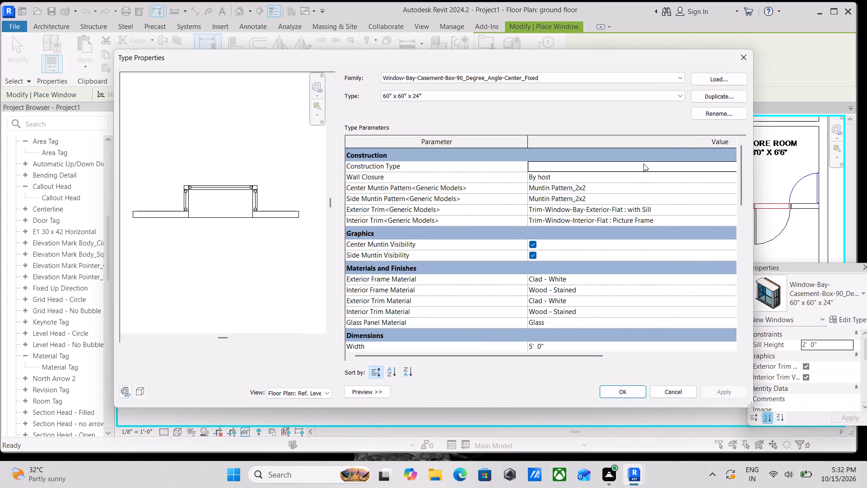
{"action": "left_click", "coordinate": [712, 97]}
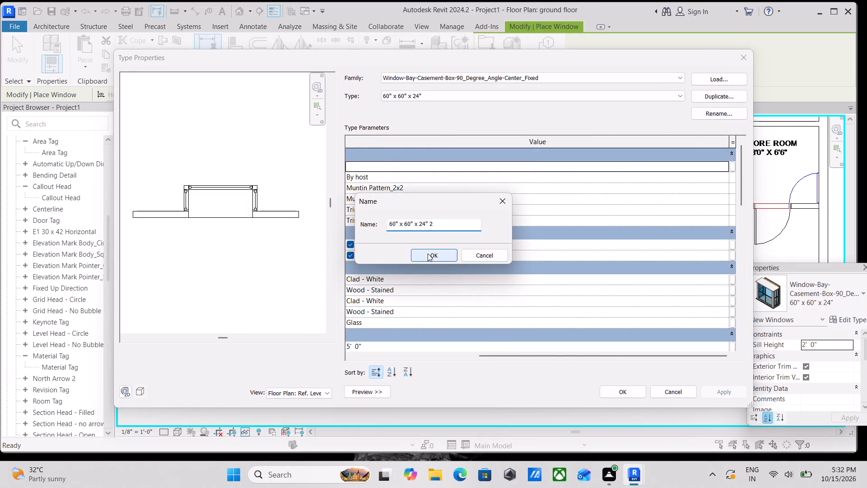
{"action": "left_click", "coordinate": [428, 253]}
{"action": "scroll", "coordinate": [399, 280], "scroll_direction": "down", "scroll_amount": 1}
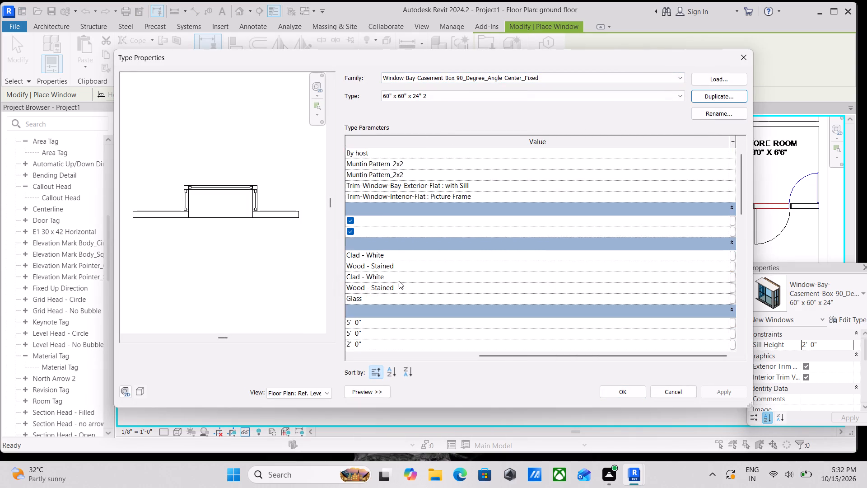
{"action": "scroll", "coordinate": [399, 282], "scroll_direction": "down", "scroll_amount": 1}
{"action": "left_click", "coordinate": [391, 288]}
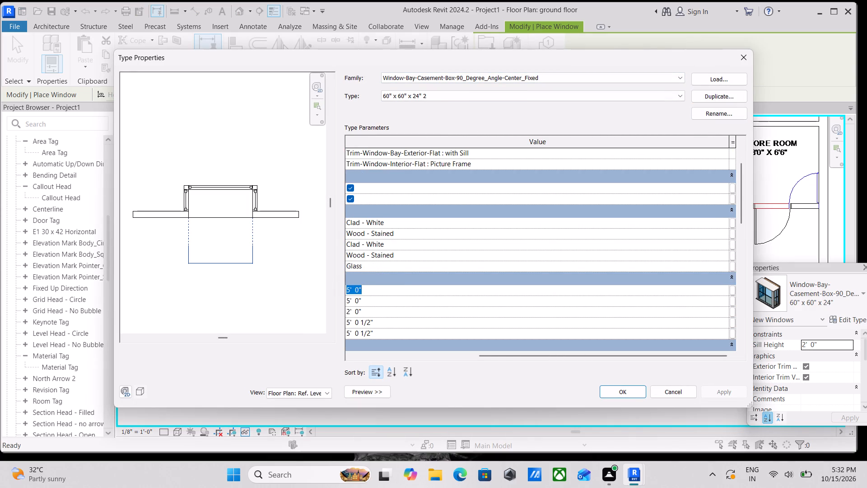
{"action": "type", "text": "4'"}
{"action": "left_click", "coordinate": [377, 303]}
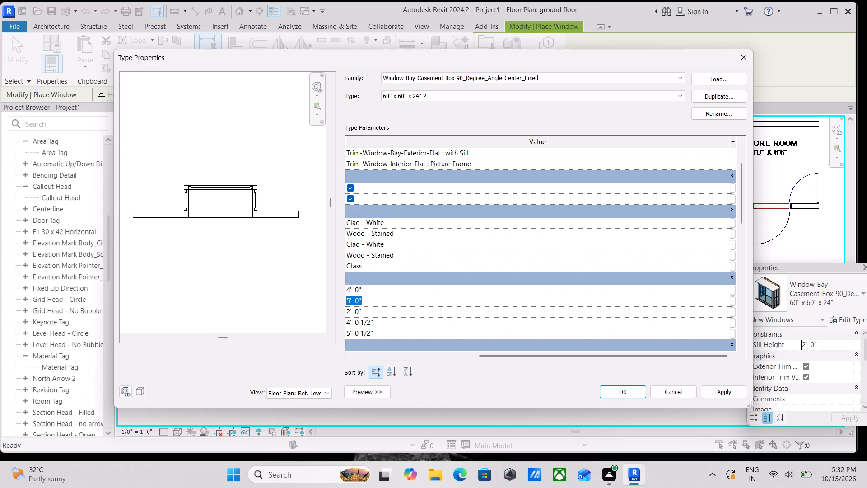
{"action": "type", "text": "4'"}
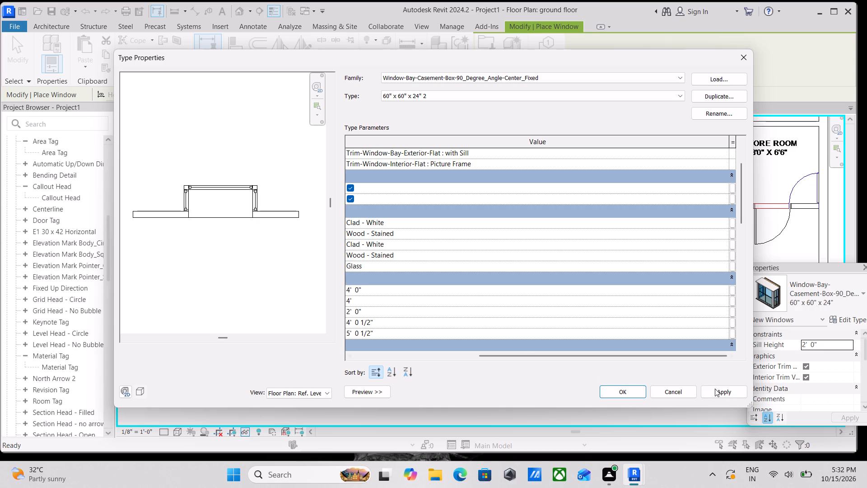
{"action": "left_click", "coordinate": [717, 389]}
{"action": "left_click", "coordinate": [623, 393]}
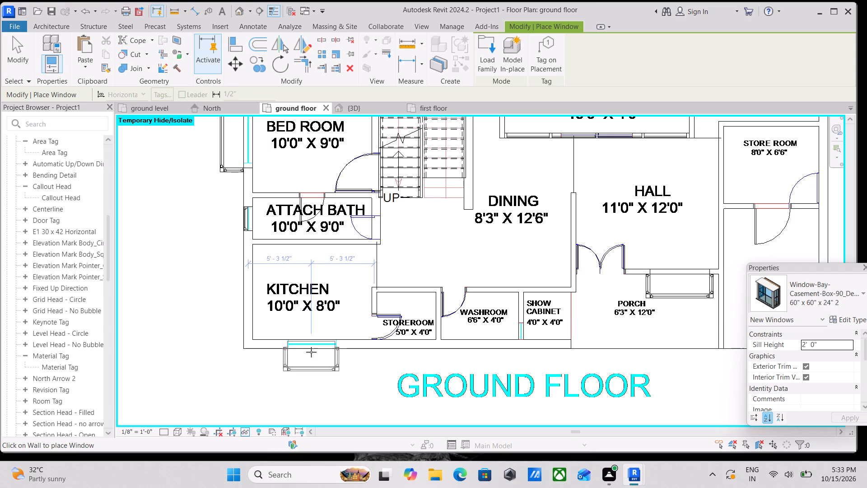
Place the new bay window in the Kitchen's south outer wall at the CAD window mark, centred 5'-3 1/2" from each side.
{"action": "left_click", "coordinate": [312, 351]}
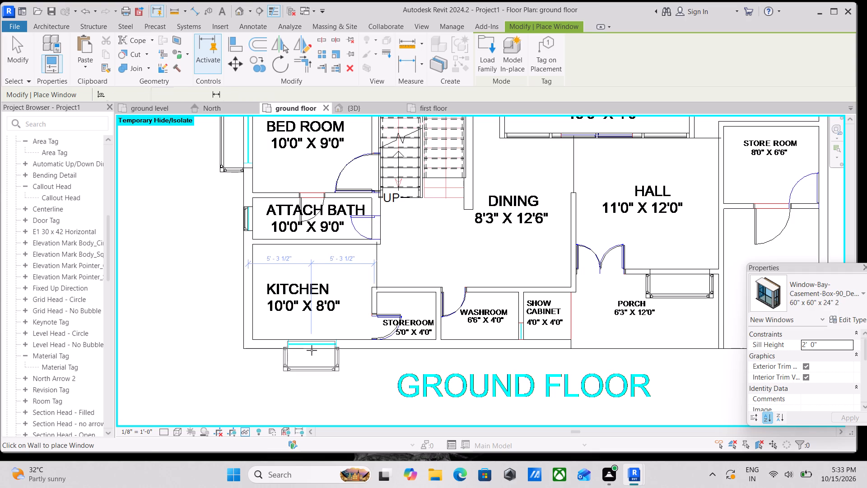
{"action": "scroll", "coordinate": [314, 349], "scroll_direction": "down", "scroll_amount": 1}
{"action": "middle_click_drag", "start_coordinate": [314, 349], "coordinate": [288, 389]}
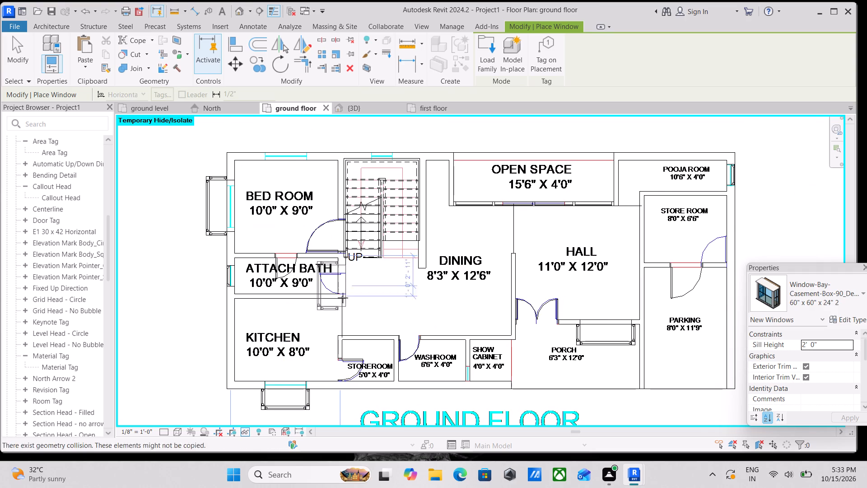
{"action": "middle_click_drag", "start_coordinate": [384, 394], "coordinate": [350, 345]}
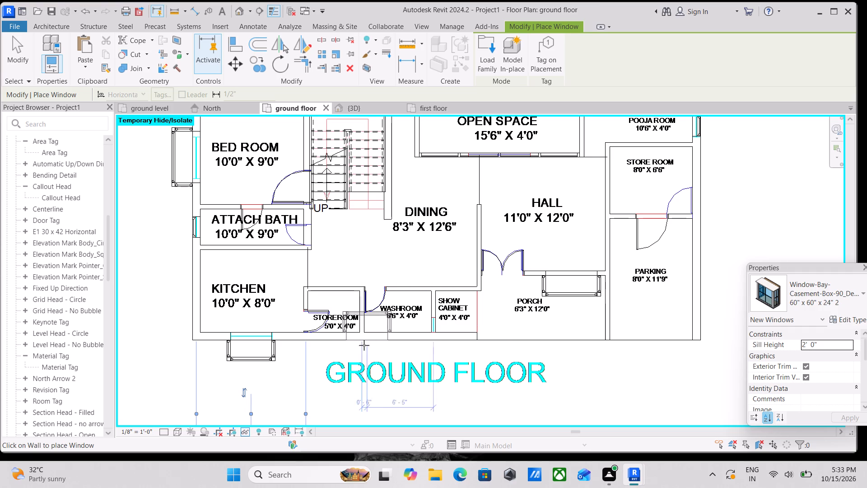
Leave window placement and examine the building's exterior in the 3D view, including the box windows, porch doors and porch side wall.
{"action": "key", "text": "Escape"}
{"action": "key", "text": "Escape"}
{"action": "key", "text": "Escape"}
{"action": "left_click", "coordinate": [364, 108]}
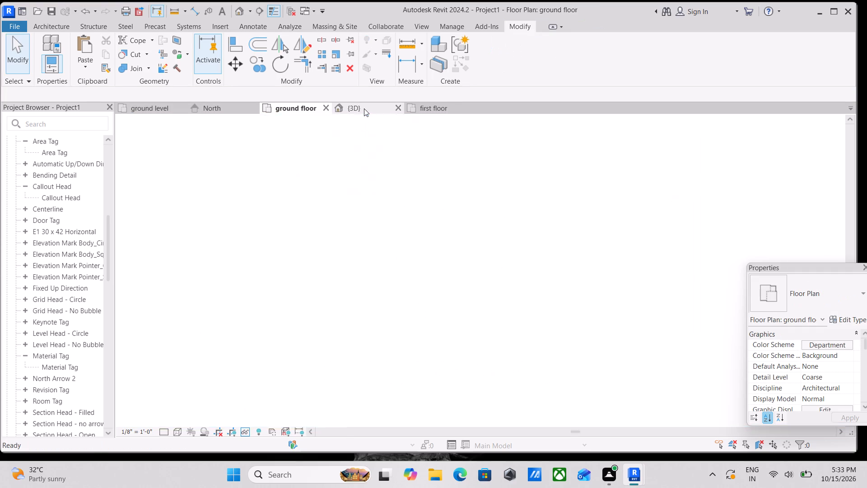
{"action": "scroll", "coordinate": [396, 289], "scroll_direction": "down", "scroll_amount": 1}
{"action": "middle_click_drag", "start_coordinate": [300, 298], "coordinate": [391, 277], "text": "shift"}
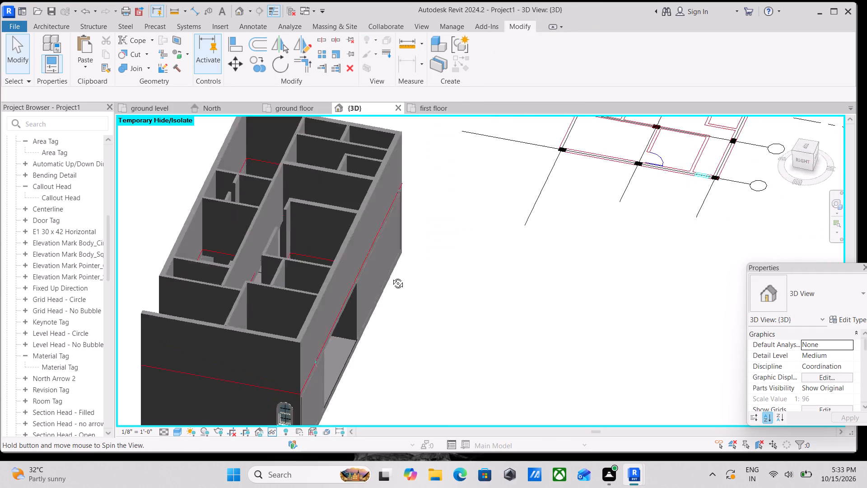
{"action": "middle_click_drag", "start_coordinate": [391, 277], "coordinate": [479, 249], "text": "shift"}
{"action": "middle_click_drag", "start_coordinate": [381, 357], "coordinate": [503, 241]}
{"action": "middle_click_drag", "start_coordinate": [367, 291], "coordinate": [428, 258], "text": "shift"}
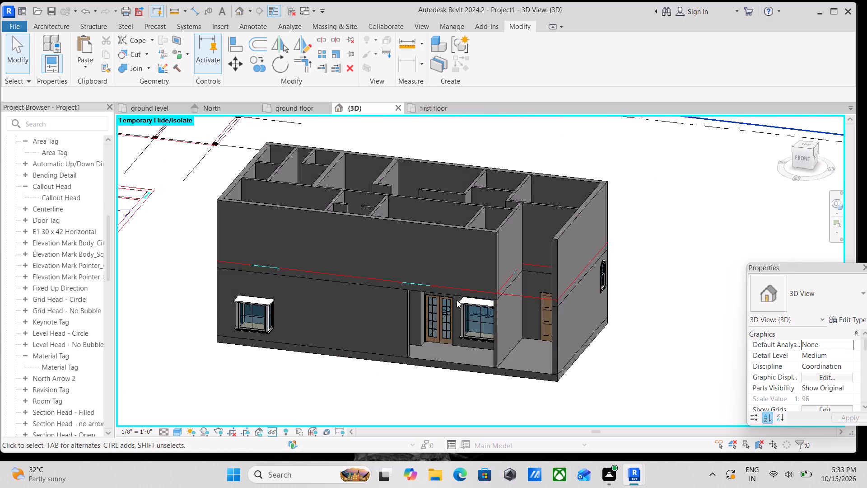
{"action": "scroll", "coordinate": [462, 309], "scroll_direction": "up", "scroll_amount": 3}
{"action": "middle_click_drag", "start_coordinate": [401, 323], "coordinate": [477, 258], "text": "shift"}
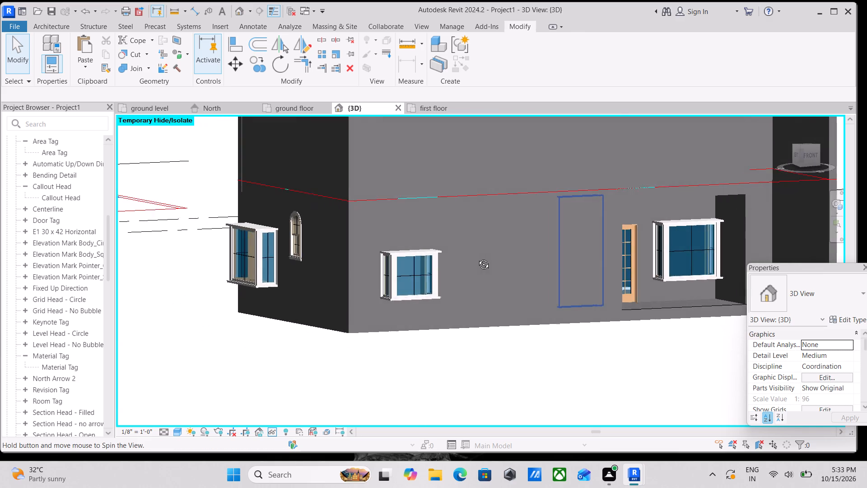
{"action": "middle_click_drag", "start_coordinate": [477, 258], "coordinate": [502, 263], "text": "shift"}
{"action": "middle_click_drag", "start_coordinate": [550, 280], "coordinate": [504, 301]}
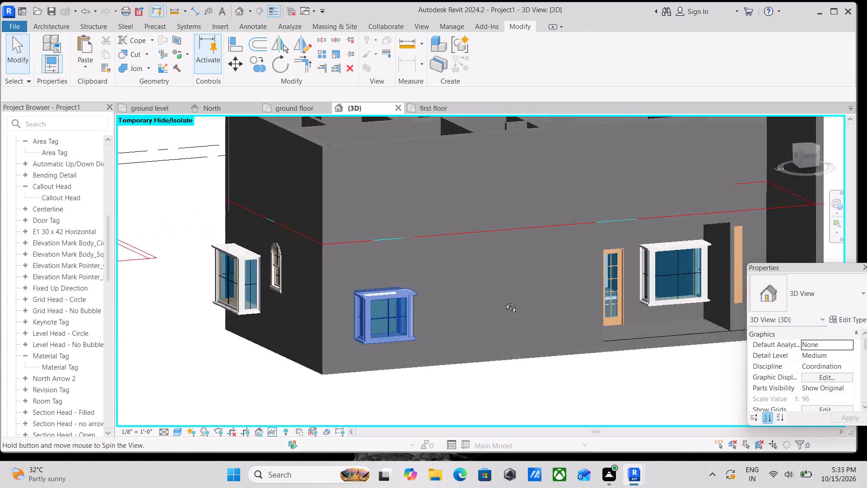
{"action": "middle_click_drag", "start_coordinate": [504, 301], "coordinate": [483, 306]}
{"action": "scroll", "coordinate": [483, 306], "scroll_direction": "down", "scroll_amount": 1, "text": "shift"}
{"action": "scroll", "coordinate": [504, 300], "scroll_direction": "down", "scroll_amount": 1}
{"action": "middle_click_drag", "start_coordinate": [503, 301], "coordinate": [465, 372]}
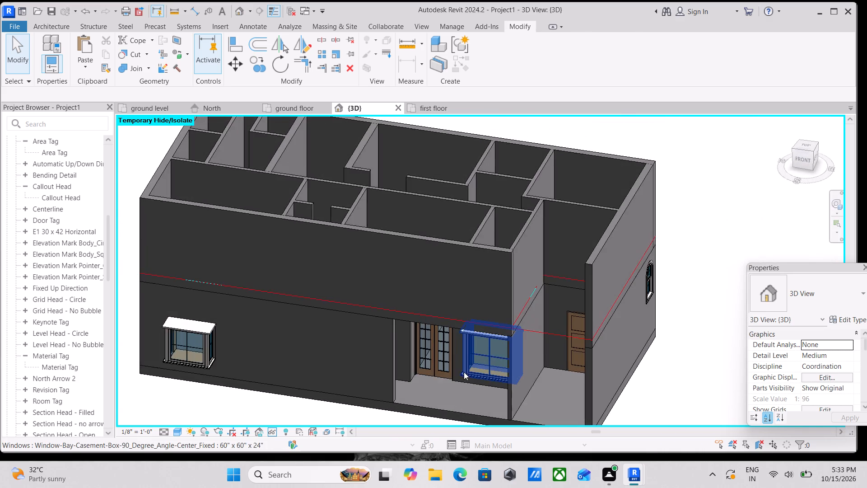
{"action": "scroll", "coordinate": [466, 346], "scroll_direction": "down", "scroll_amount": 3}
{"action": "scroll", "coordinate": [409, 369], "scroll_direction": "down", "scroll_amount": 1}
{"action": "scroll", "coordinate": [300, 324], "scroll_direction": "up", "scroll_amount": 4}
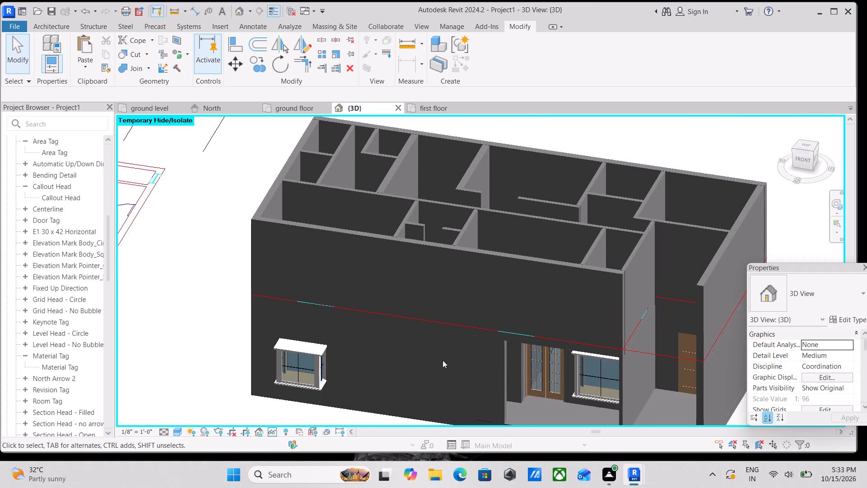
{"action": "middle_click_drag", "start_coordinate": [466, 359], "coordinate": [397, 335]}
{"action": "scroll", "coordinate": [397, 336], "scroll_direction": "up", "scroll_amount": 1}
{"action": "middle_click_drag", "start_coordinate": [518, 365], "coordinate": [483, 306]}
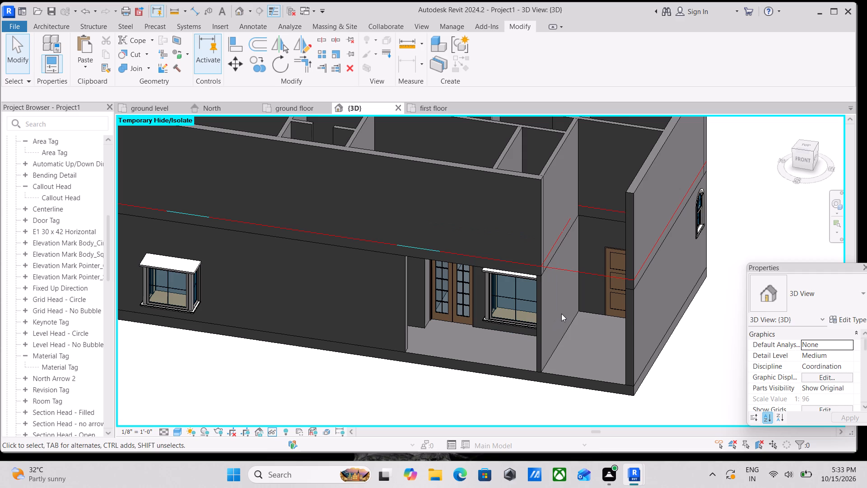
{"action": "left_click", "coordinate": [539, 318]}
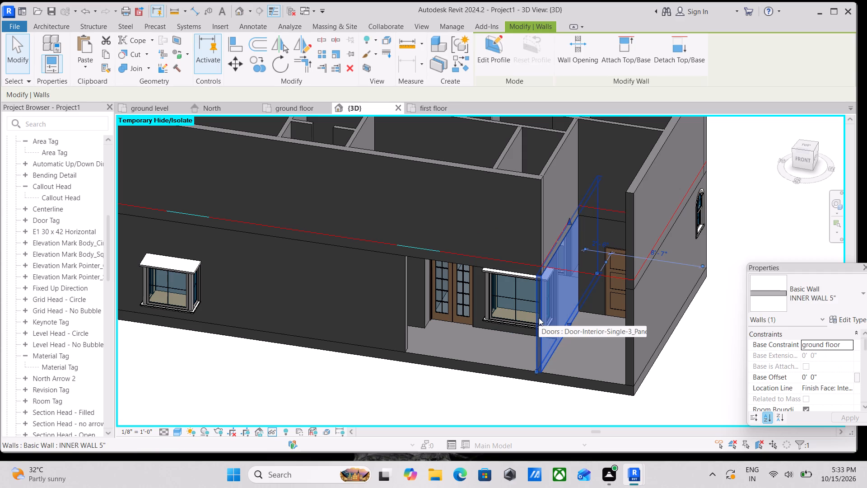
{"action": "scroll", "coordinate": [541, 318], "scroll_direction": "down", "scroll_amount": 2}
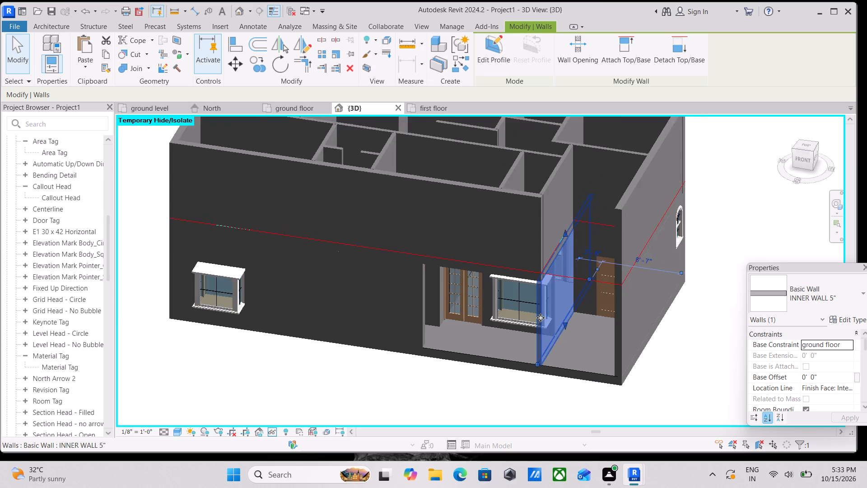
{"action": "key", "text": "Escape"}
{"action": "scroll", "coordinate": [543, 318], "scroll_direction": "down", "scroll_amount": 2}
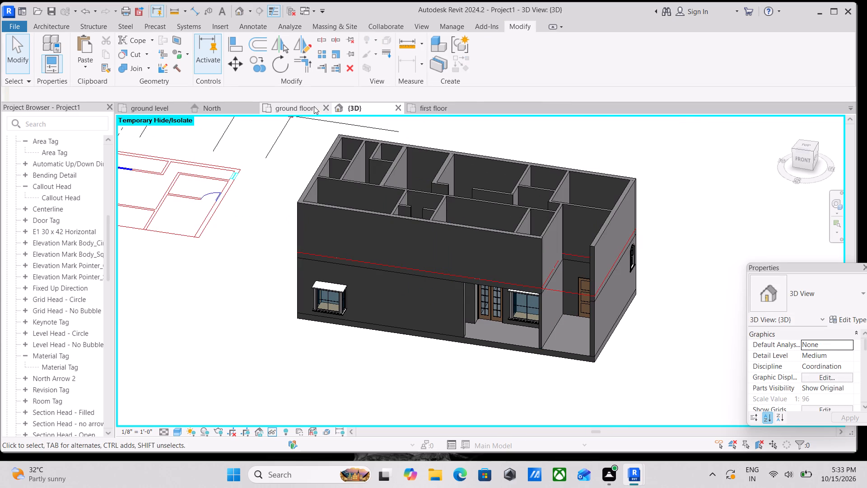
Review the room layout of the imported FIRST FLOOR drawing in the first floor plan.
{"action": "left_click", "coordinate": [426, 107]}
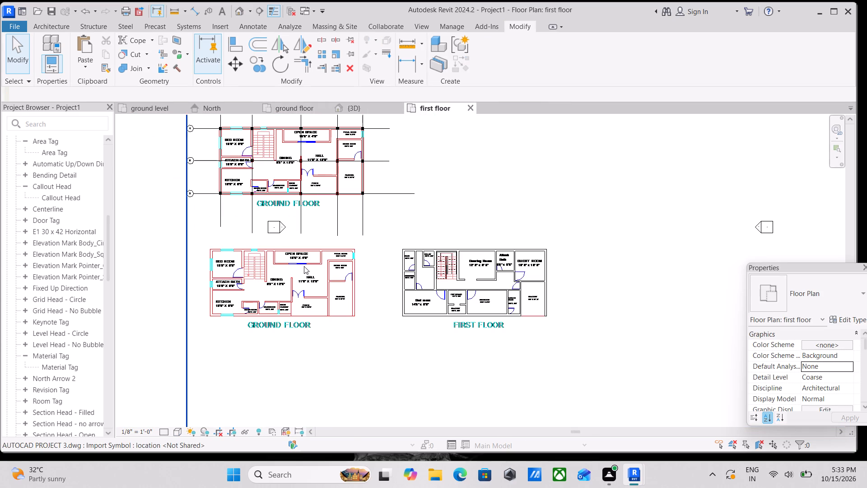
{"action": "scroll", "coordinate": [274, 294], "scroll_direction": "up", "scroll_amount": 3}
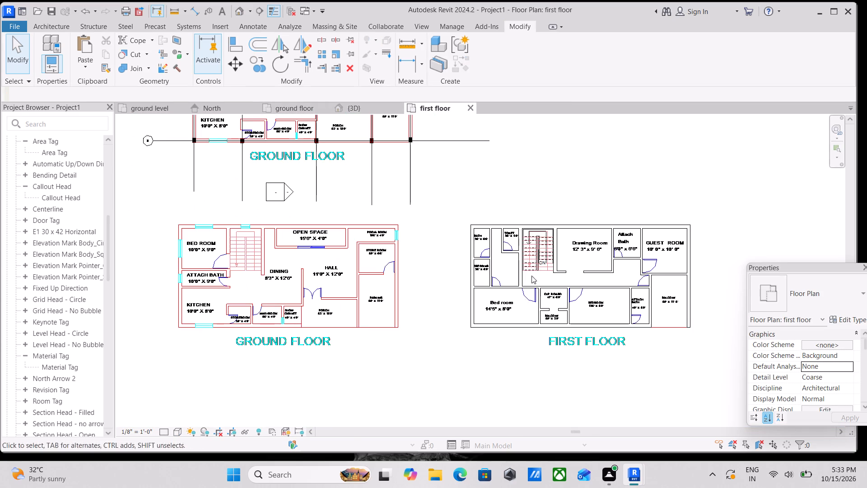
{"action": "scroll", "coordinate": [535, 269], "scroll_direction": "up", "scroll_amount": 4}
{"action": "middle_click_drag", "start_coordinate": [549, 283], "coordinate": [411, 284]}
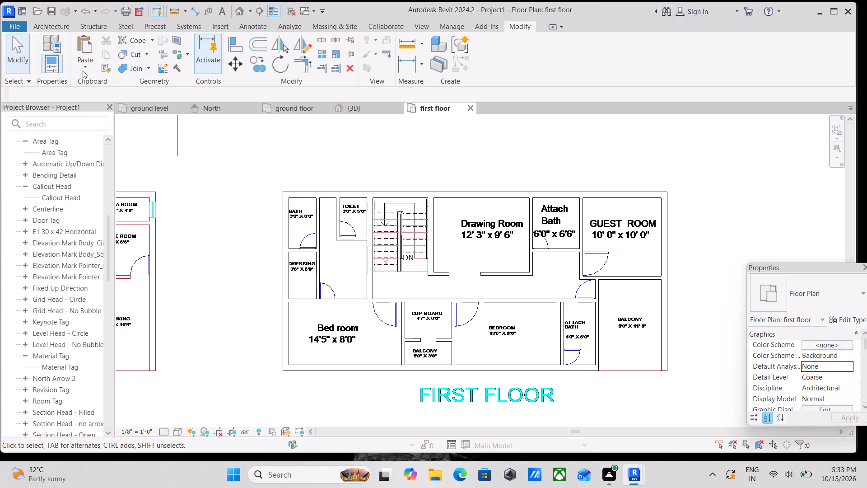
{"action": "scroll", "coordinate": [319, 256], "scroll_direction": "up", "scroll_amount": 2}
{"action": "scroll", "coordinate": [468, 227], "scroll_direction": "down", "scroll_amount": 1}
{"action": "middle_click_drag", "start_coordinate": [467, 227], "coordinate": [449, 254]}
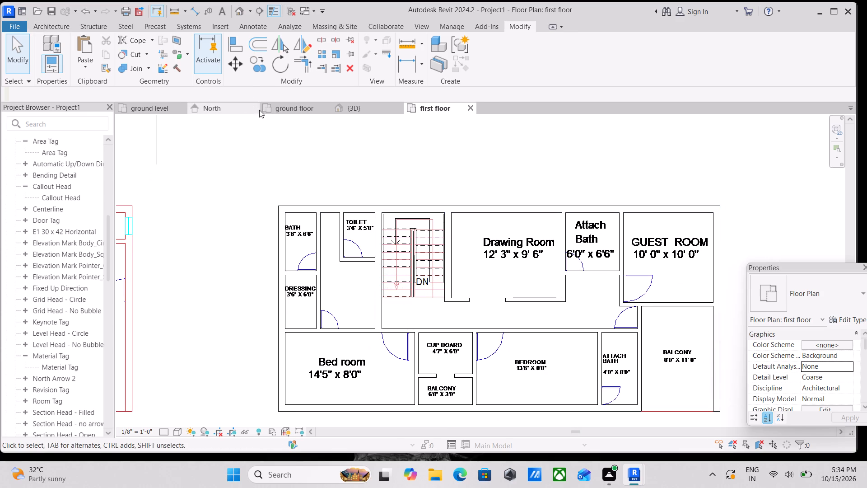
Examine the back of the building, the upper-storey partition walls and the stairwell from above in the 3D view.
{"action": "left_click", "coordinate": [343, 110]}
{"action": "scroll", "coordinate": [437, 263], "scroll_direction": "down", "scroll_amount": 1}
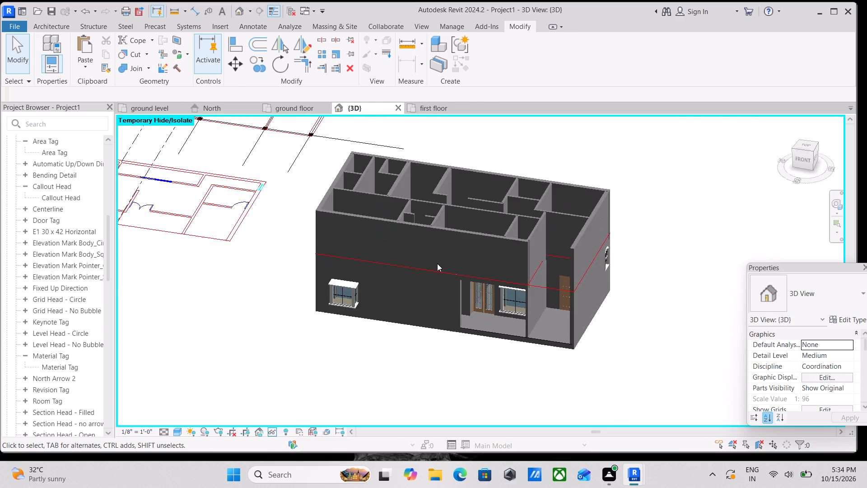
{"action": "scroll", "coordinate": [437, 265], "scroll_direction": "down", "scroll_amount": 1}
{"action": "middle_click_drag", "start_coordinate": [432, 263], "coordinate": [219, 231], "text": "shift"}
{"action": "middle_click_drag", "start_coordinate": [415, 229], "coordinate": [420, 282]}
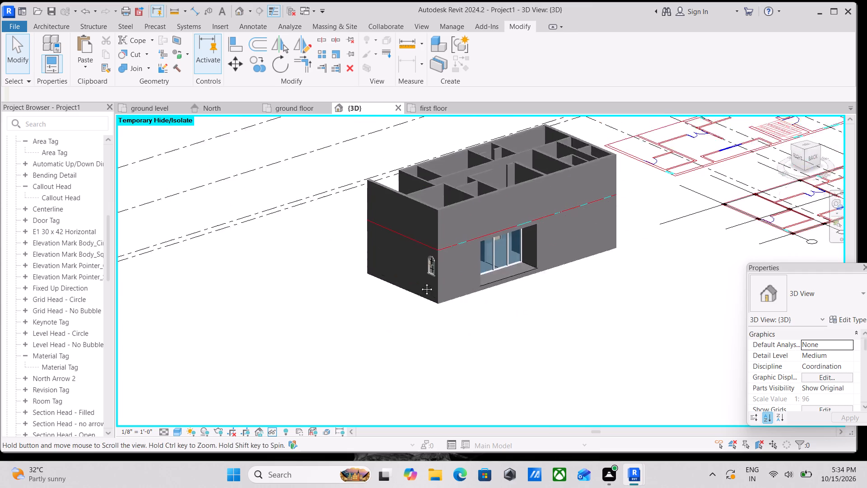
{"action": "middle_click_drag", "start_coordinate": [420, 282], "coordinate": [378, 370]}
{"action": "middle_click_drag", "start_coordinate": [468, 325], "coordinate": [511, 385], "text": "shift"}
{"action": "middle_click_drag", "start_coordinate": [465, 304], "coordinate": [512, 385]}
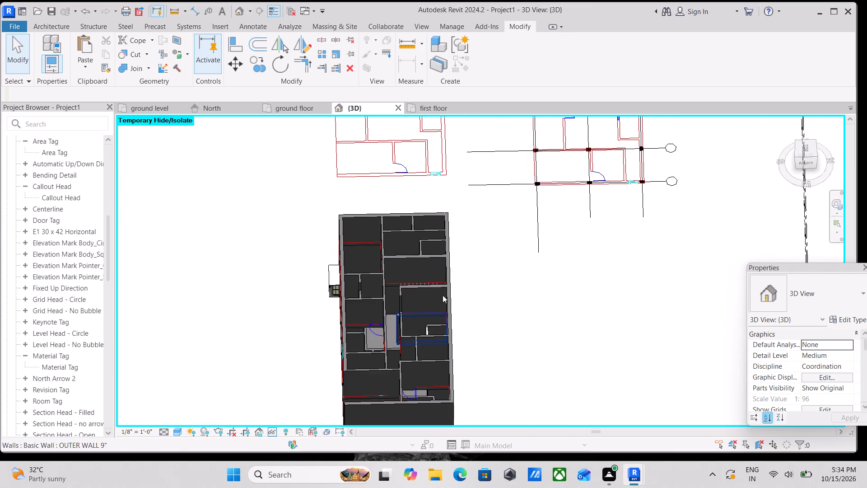
{"action": "scroll", "coordinate": [419, 254], "scroll_direction": "up", "scroll_amount": 4}
{"action": "middle_click_drag", "start_coordinate": [412, 299], "coordinate": [522, 387]}
{"action": "middle_click_drag", "start_coordinate": [478, 370], "coordinate": [551, 389], "text": "shift"}
{"action": "scroll", "coordinate": [549, 381], "scroll_direction": "down", "scroll_amount": 1}
{"action": "middle_click_drag", "start_coordinate": [548, 372], "coordinate": [569, 295]}
{"action": "scroll", "coordinate": [476, 337], "scroll_direction": "up", "scroll_amount": 3}
{"action": "middle_click_drag", "start_coordinate": [531, 332], "coordinate": [570, 268]}
{"action": "scroll", "coordinate": [559, 286], "scroll_direction": "up", "scroll_amount": 1}
{"action": "scroll", "coordinate": [508, 313], "scroll_direction": "up", "scroll_amount": 2}
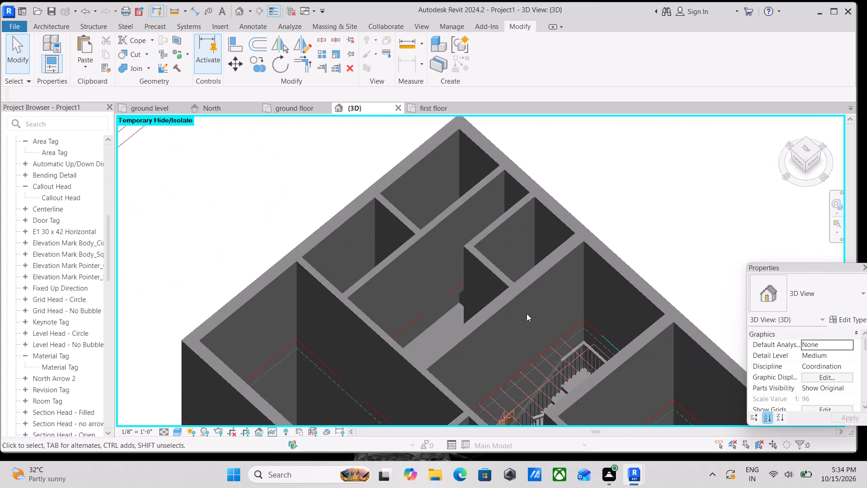
{"action": "scroll", "coordinate": [527, 314], "scroll_direction": "down", "scroll_amount": 2}
{"action": "middle_click_drag", "start_coordinate": [529, 314], "coordinate": [528, 272]}
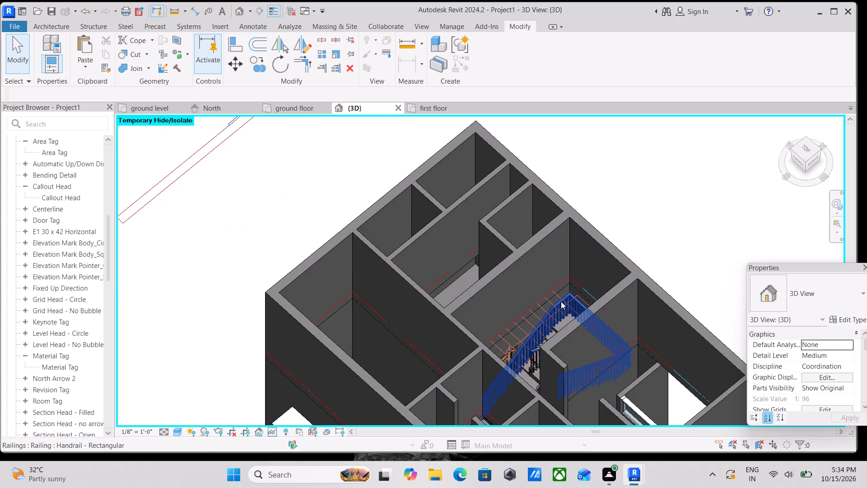
{"action": "scroll", "coordinate": [545, 341], "scroll_direction": "down", "scroll_amount": 3}
{"action": "middle_click_drag", "start_coordinate": [543, 347], "coordinate": [611, 372], "text": "shift"}
{"action": "scroll", "coordinate": [611, 372], "scroll_direction": "down", "scroll_amount": 1, "text": "shift"}
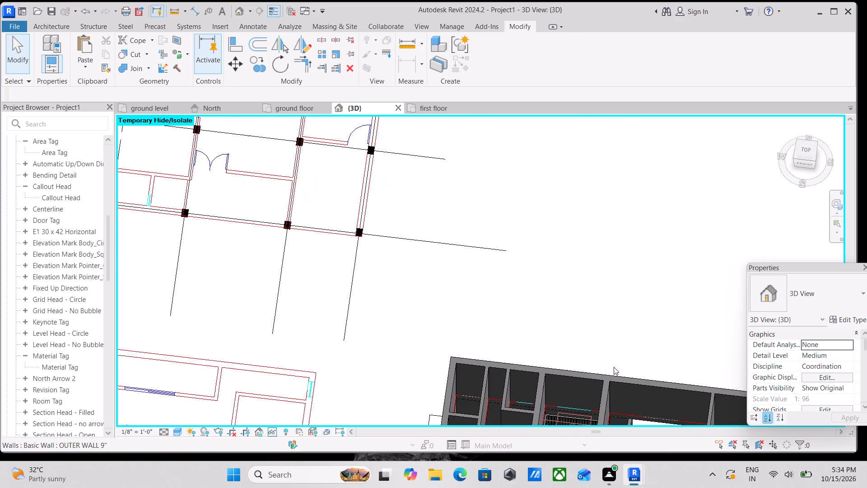
{"action": "middle_click_drag", "start_coordinate": [614, 366], "coordinate": [581, 232]}
{"action": "scroll", "coordinate": [543, 300], "scroll_direction": "up", "scroll_amount": 7}
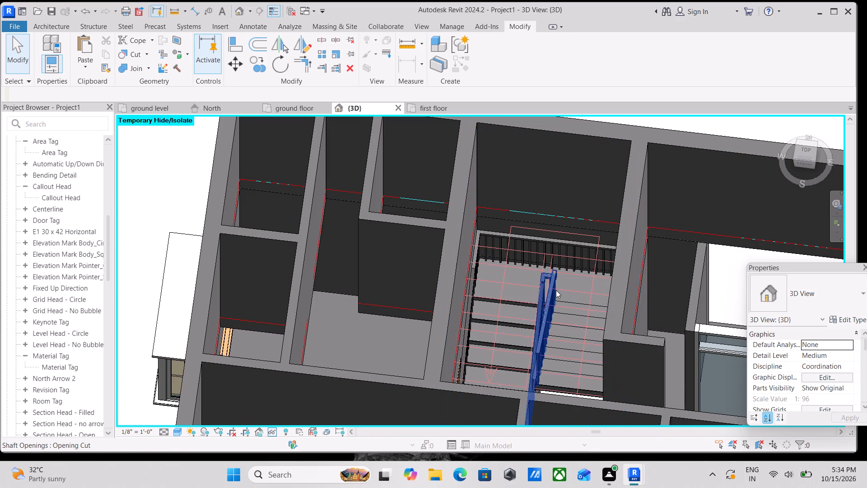
Inspect the stairwell's shaft opening and the staircase inside it, including their level constraints, in the 3D view.
{"action": "left_click", "coordinate": [558, 299]}
{"action": "scroll", "coordinate": [560, 299], "scroll_direction": "down", "scroll_amount": 3}
{"action": "scroll", "coordinate": [586, 305], "scroll_direction": "down", "scroll_amount": 1, "text": "shift"}
{"action": "middle_click_drag", "start_coordinate": [583, 306], "coordinate": [505, 300], "text": "shift"}
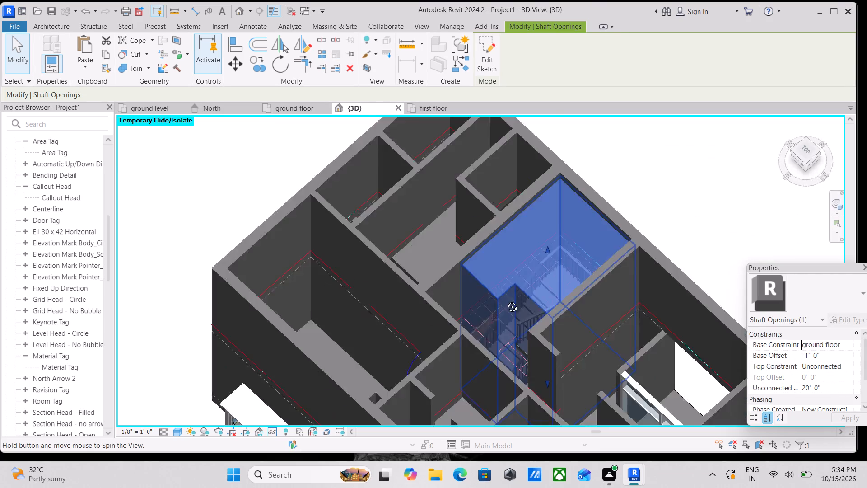
{"action": "middle_click_drag", "start_coordinate": [505, 300], "coordinate": [326, 218], "text": "shift"}
{"action": "scroll", "coordinate": [479, 271], "scroll_direction": "down", "scroll_amount": 1, "text": "shift"}
{"action": "middle_click_drag", "start_coordinate": [479, 271], "coordinate": [653, 300], "text": "shift"}
{"action": "scroll", "coordinate": [528, 331], "scroll_direction": "up", "scroll_amount": 3}
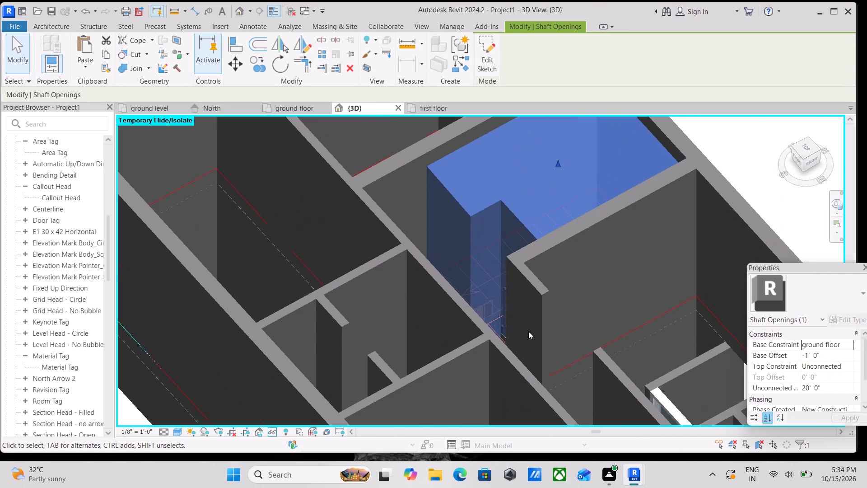
{"action": "key", "text": "Escape"}
{"action": "scroll", "coordinate": [502, 297], "scroll_direction": "up", "scroll_amount": 2}
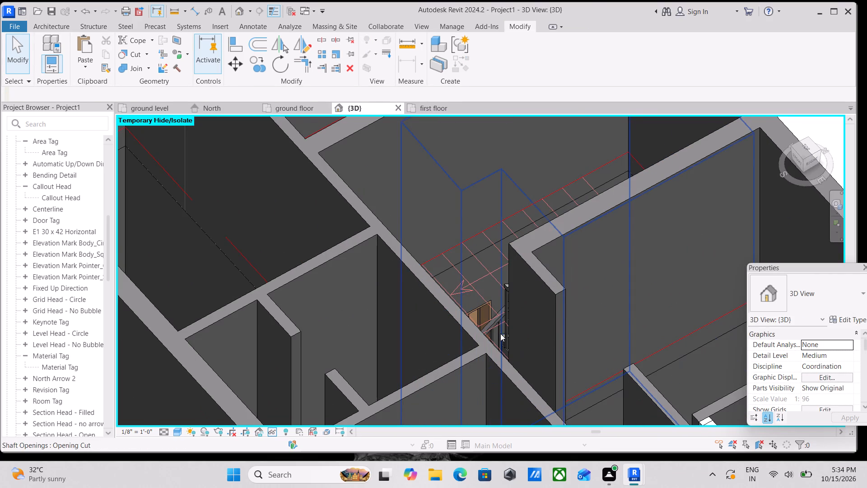
{"action": "scroll", "coordinate": [517, 329], "scroll_direction": "down", "scroll_amount": 4}
{"action": "middle_click_drag", "start_coordinate": [523, 330], "coordinate": [630, 414], "text": "shift"}
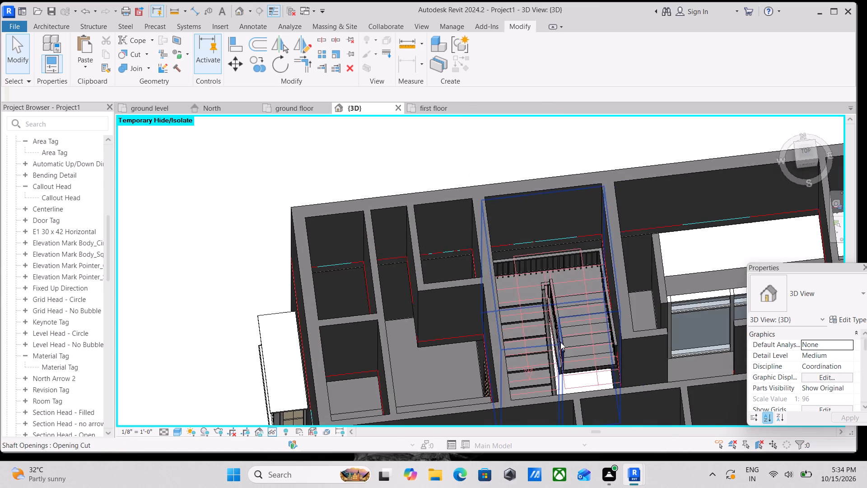
{"action": "scroll", "coordinate": [551, 342], "scroll_direction": "up", "scroll_amount": 3}
{"action": "left_click", "coordinate": [531, 359]}
{"action": "scroll", "coordinate": [544, 352], "scroll_direction": "down", "scroll_amount": 1}
{"action": "middle_click_drag", "start_coordinate": [542, 351], "coordinate": [522, 319]}
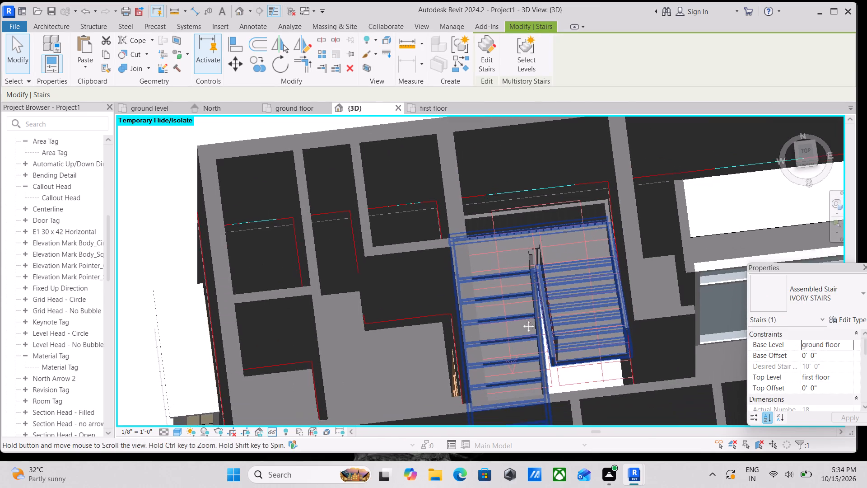
{"action": "middle_click_drag", "start_coordinate": [522, 319], "coordinate": [510, 307]}
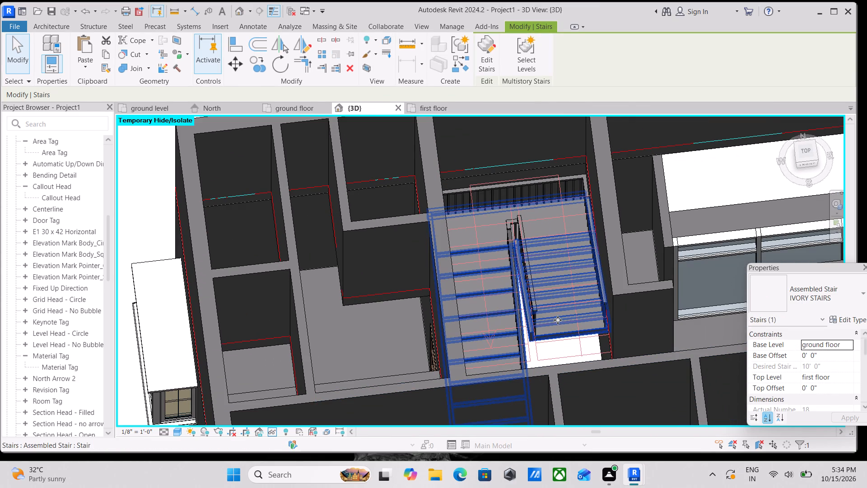
{"action": "key", "text": "Escape"}
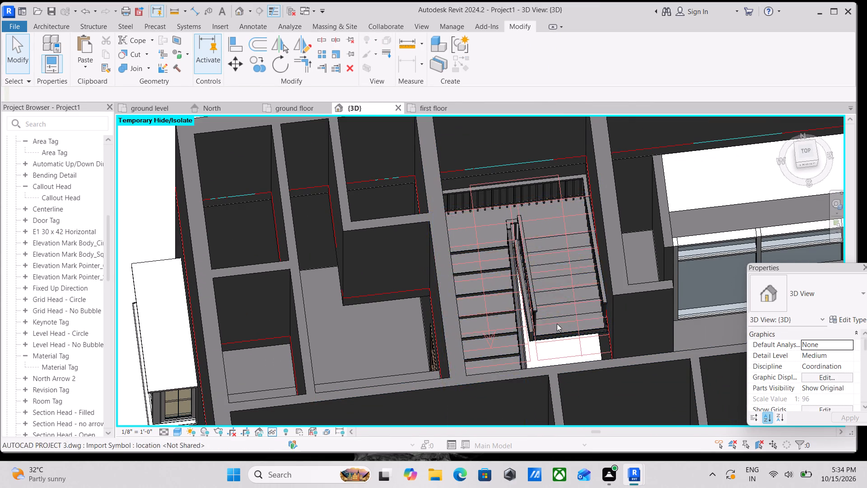
Copy the IVORY STAIRS staircase and paste it aligned to the first floor level.
{"action": "left_click", "coordinate": [501, 318], "text": "ctrl"}
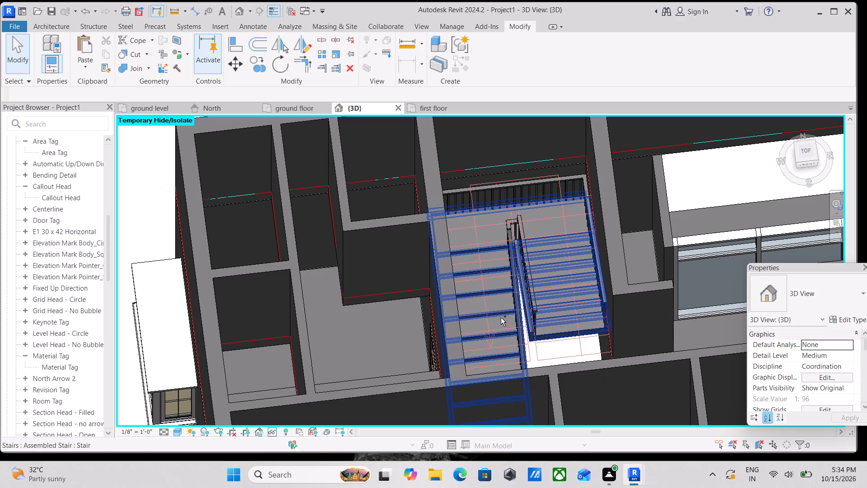
{"action": "left_click", "coordinate": [535, 310], "text": "ctrl"}
{"action": "scroll", "coordinate": [536, 341], "scroll_direction": "down", "scroll_amount": 3}
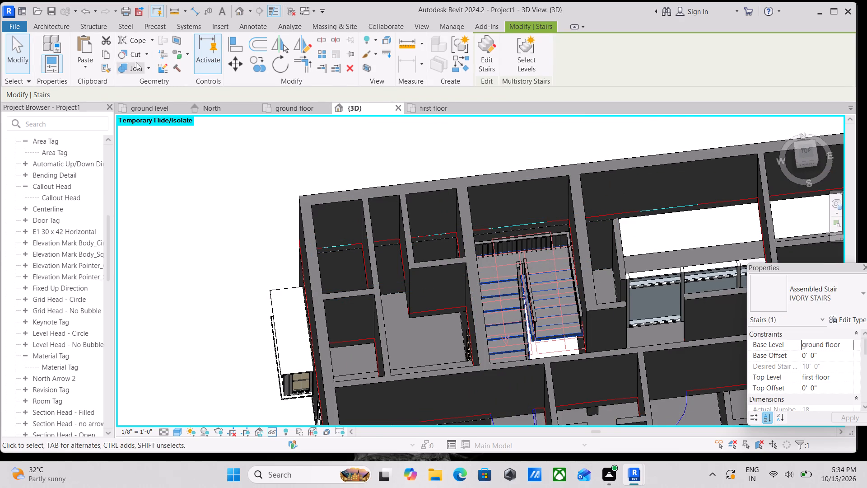
{"action": "left_click", "coordinate": [105, 56]}
{"action": "left_click", "coordinate": [86, 62]}
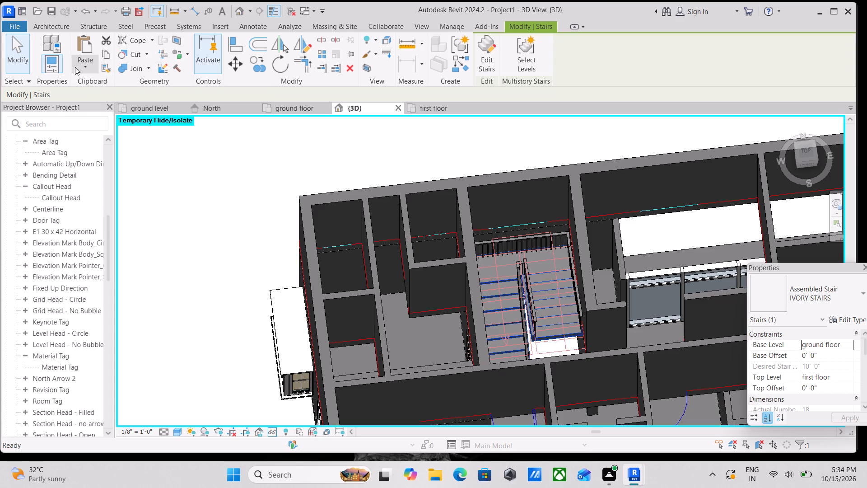
{"action": "left_click", "coordinate": [124, 105]}
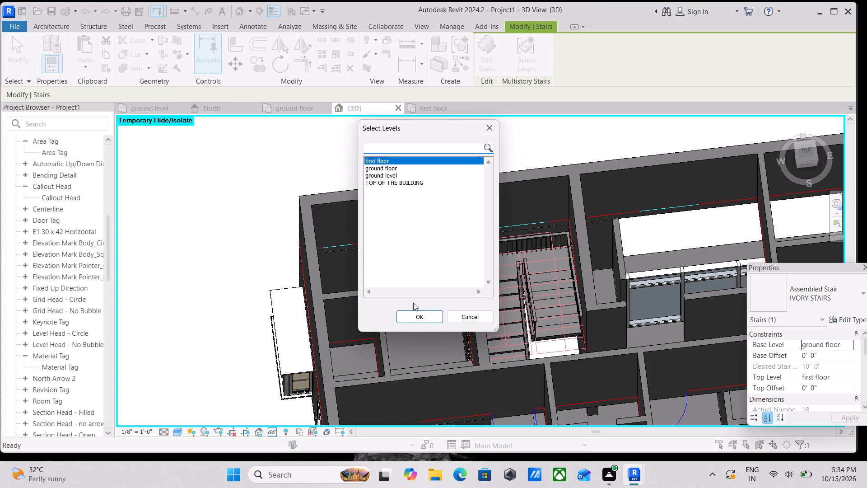
{"action": "left_click", "coordinate": [414, 319]}
{"action": "scroll", "coordinate": [460, 324], "scroll_direction": "down", "scroll_amount": 3}
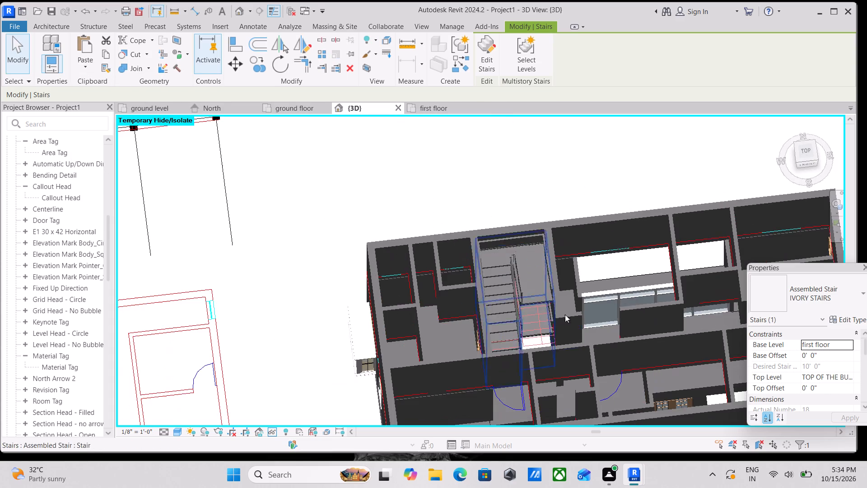
{"action": "scroll", "coordinate": [578, 328], "scroll_direction": "up", "scroll_amount": 3}
{"action": "key", "text": "Escape"}
{"action": "scroll", "coordinate": [573, 331], "scroll_direction": "down", "scroll_amount": 3}
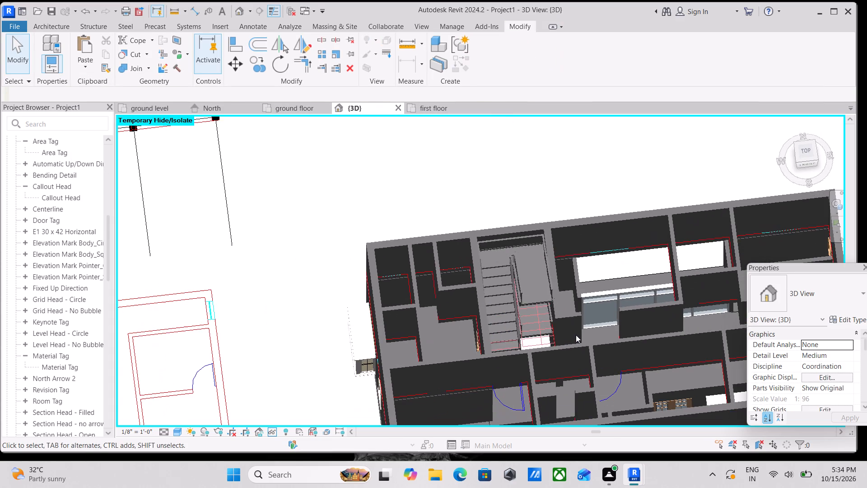
Inspect the pasted first floor staircase, its railings and its level constraints inside the stairwell in the 3D view.
{"action": "middle_click_drag", "start_coordinate": [578, 334], "coordinate": [301, 169]}
{"action": "middle_click_drag", "start_coordinate": [433, 244], "coordinate": [445, 258], "text": "shift"}
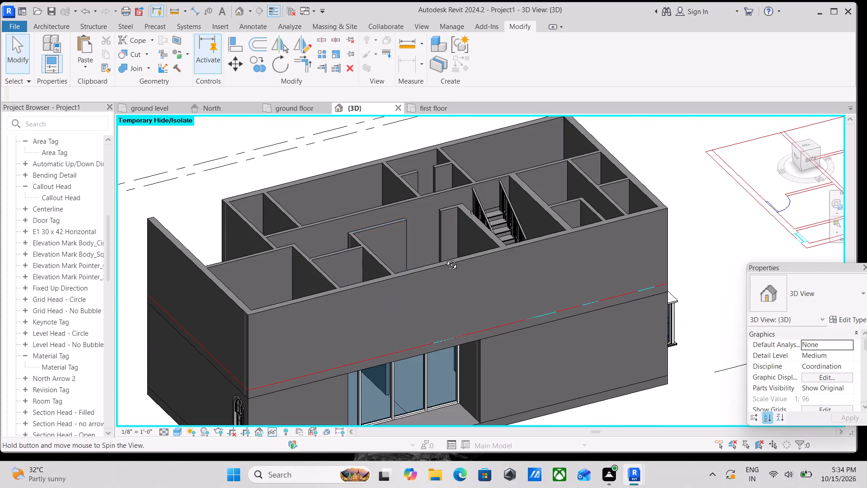
{"action": "middle_click_drag", "start_coordinate": [445, 258], "coordinate": [484, 281], "text": "shift"}
{"action": "left_click", "coordinate": [520, 220]}
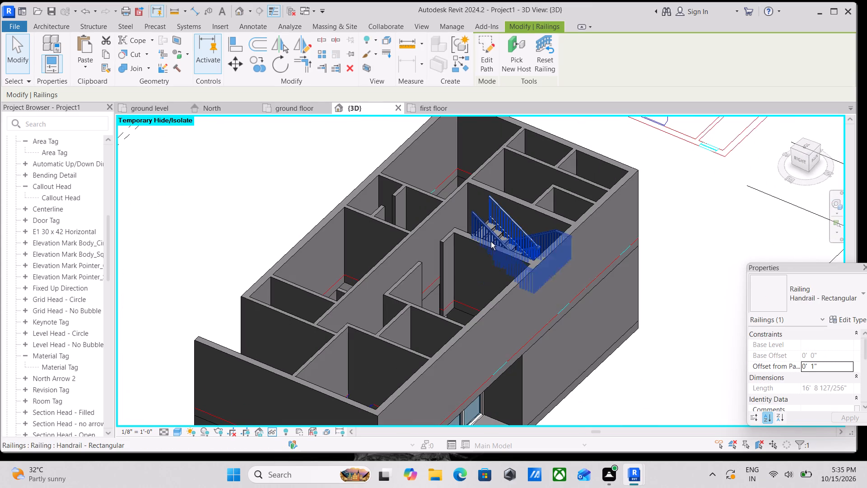
{"action": "key", "text": "Escape"}
{"action": "scroll", "coordinate": [503, 247], "scroll_direction": "down", "scroll_amount": 2}
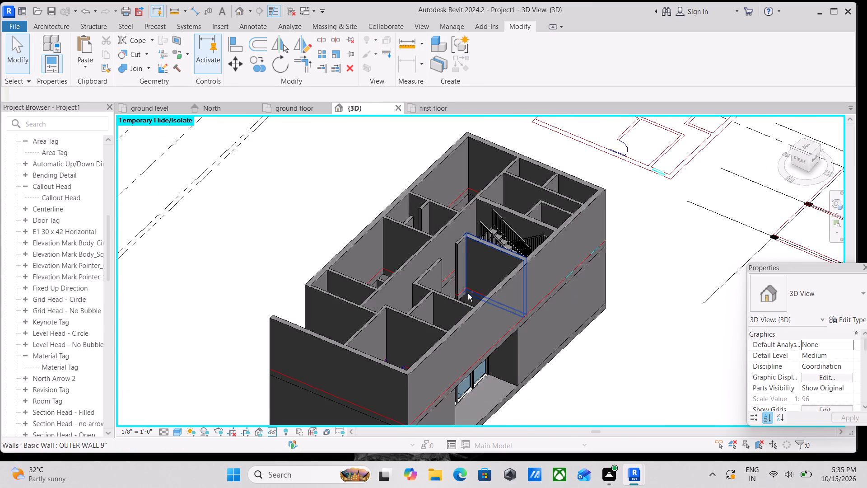
{"action": "middle_click_drag", "start_coordinate": [468, 293], "coordinate": [569, 328], "text": "shift"}
{"action": "scroll", "coordinate": [510, 289], "scroll_direction": "up", "scroll_amount": 4}
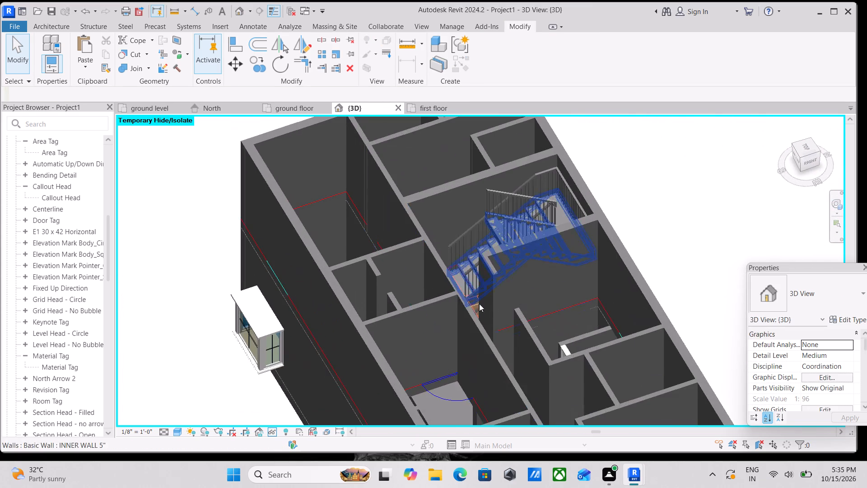
{"action": "middle_click_drag", "start_coordinate": [507, 316], "coordinate": [596, 355], "text": "shift"}
{"action": "scroll", "coordinate": [518, 299], "scroll_direction": "up", "scroll_amount": 2}
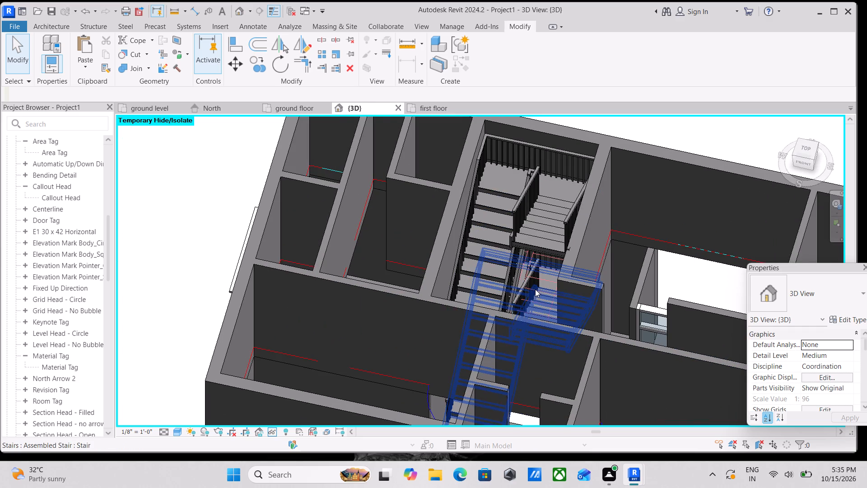
{"action": "left_click", "coordinate": [527, 266]}
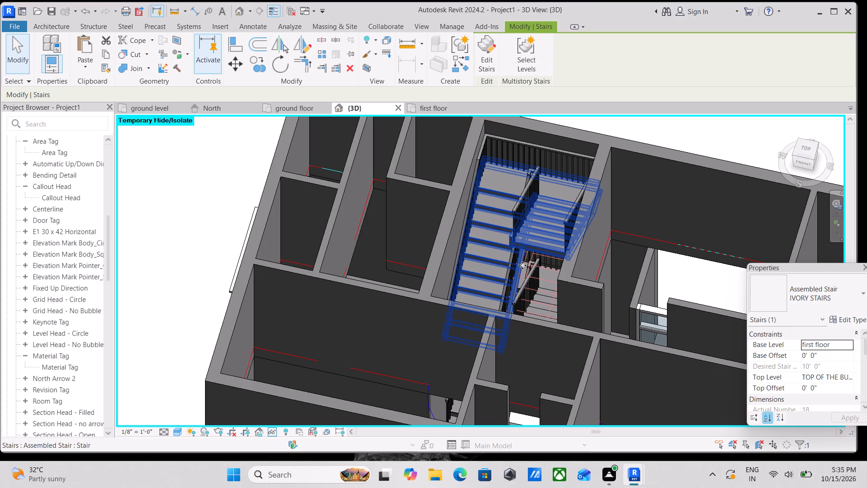
{"action": "scroll", "coordinate": [563, 242], "scroll_direction": "up", "scroll_amount": 3}
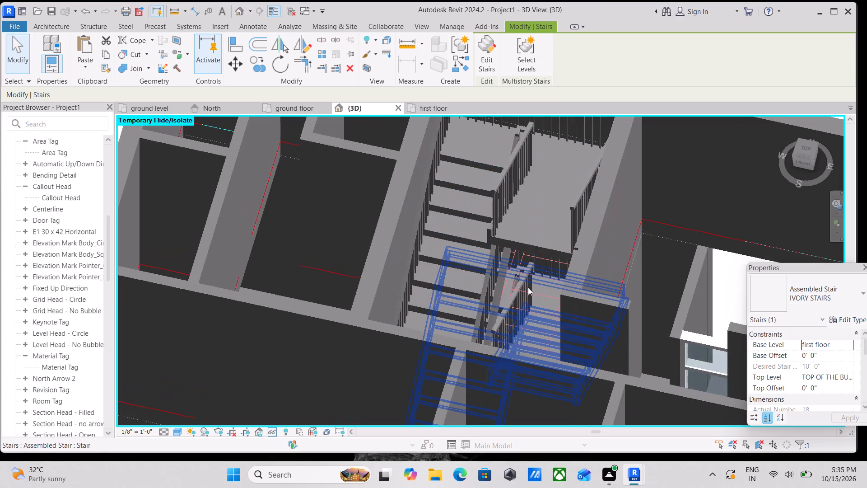
{"action": "scroll", "coordinate": [519, 303], "scroll_direction": "up", "scroll_amount": 3}
{"action": "scroll", "coordinate": [536, 287], "scroll_direction": "down", "scroll_amount": 7}
{"action": "scroll", "coordinate": [517, 352], "scroll_direction": "up", "scroll_amount": 2}
{"action": "scroll", "coordinate": [519, 353], "scroll_direction": "down", "scroll_amount": 2}
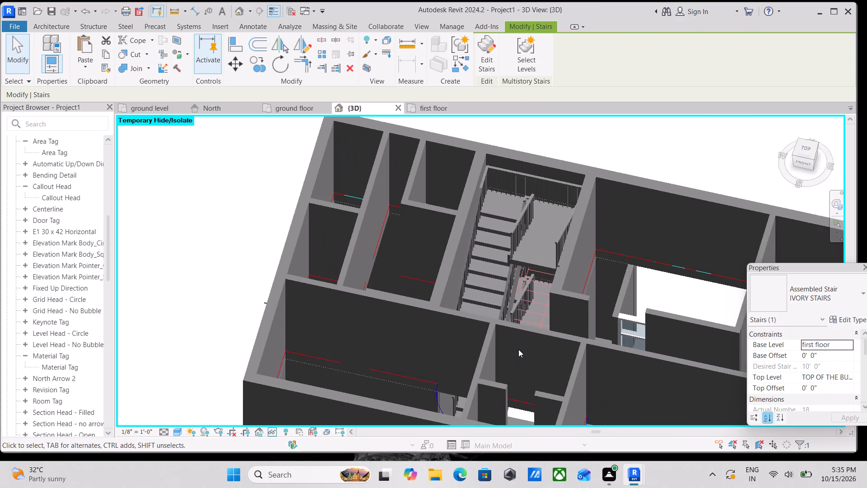
Examine the building's front facade, side walls and upper-storey partitions around the staircase in the 3D view.
{"action": "middle_click_drag", "start_coordinate": [513, 354], "coordinate": [366, 286], "text": "shift"}
{"action": "scroll", "coordinate": [470, 299], "scroll_direction": "down", "scroll_amount": 2}
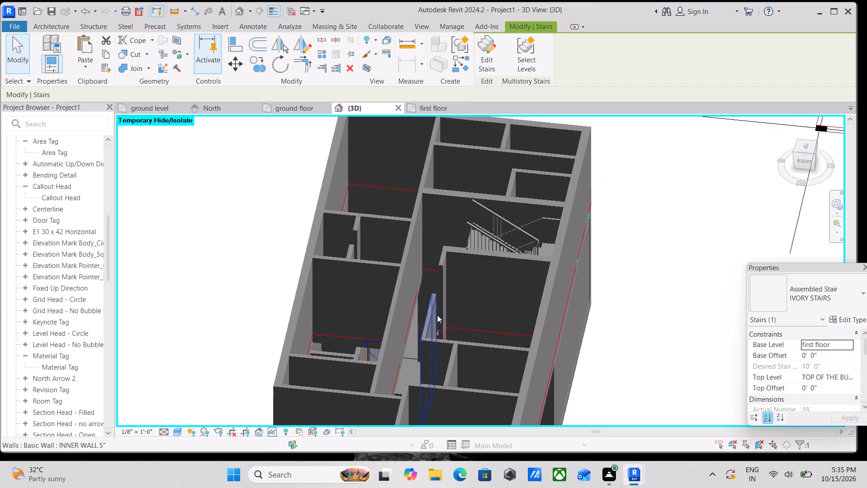
{"action": "middle_click_drag", "start_coordinate": [438, 312], "coordinate": [496, 245], "text": "shift"}
{"action": "middle_click_drag", "start_coordinate": [471, 320], "coordinate": [494, 205], "text": "shift"}
{"action": "middle_click_drag", "start_coordinate": [429, 295], "coordinate": [499, 361], "text": "shift"}
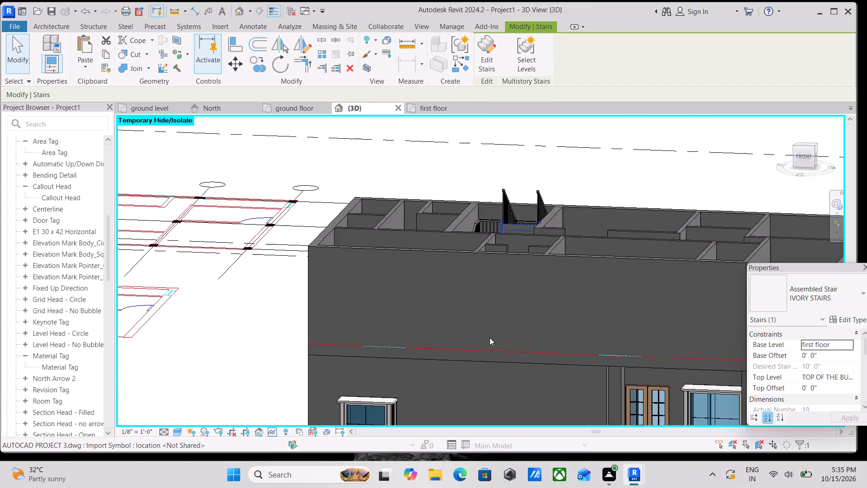
{"action": "scroll", "coordinate": [485, 328], "scroll_direction": "down", "scroll_amount": 1}
{"action": "middle_click_drag", "start_coordinate": [484, 313], "coordinate": [482, 293]}
{"action": "scroll", "coordinate": [459, 296], "scroll_direction": "down", "scroll_amount": 2}
{"action": "middle_click_drag", "start_coordinate": [459, 296], "coordinate": [454, 361], "text": "shift"}
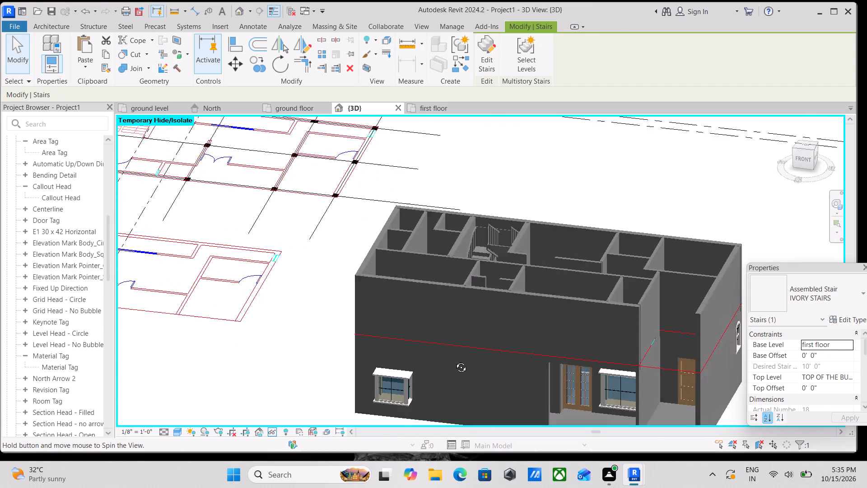
{"action": "middle_click_drag", "start_coordinate": [454, 361], "coordinate": [455, 368], "text": "shift"}
{"action": "middle_click_drag", "start_coordinate": [433, 320], "coordinate": [506, 401]}
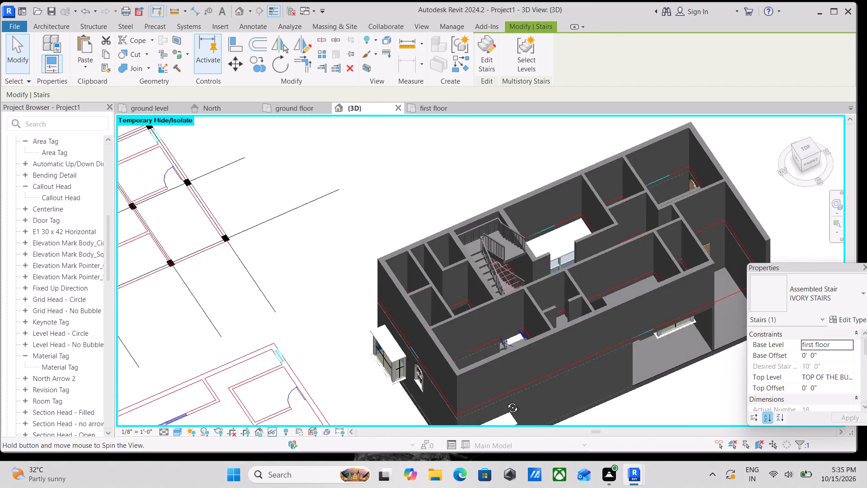
{"action": "middle_click_drag", "start_coordinate": [506, 401], "coordinate": [493, 317]}
{"action": "scroll", "coordinate": [487, 341], "scroll_direction": "down", "scroll_amount": 1}
{"action": "middle_click_drag", "start_coordinate": [487, 341], "coordinate": [461, 347]}
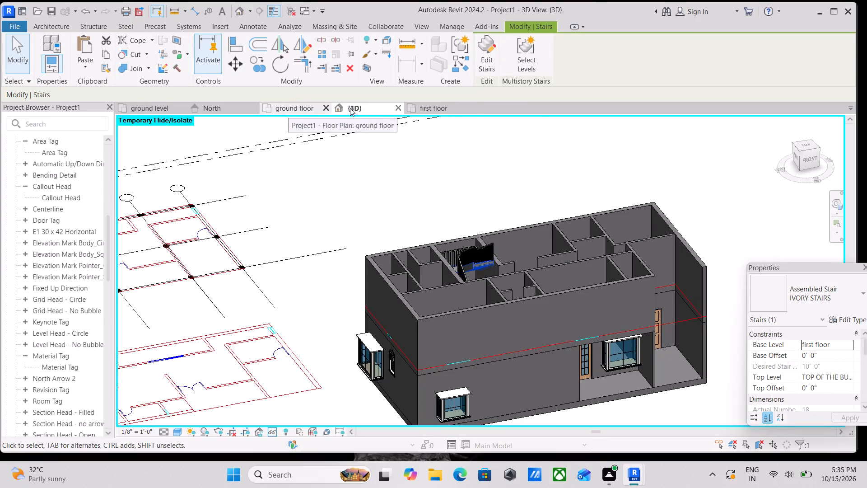
Review the staircase position and the bedroom, bath and balcony layout in the first floor plan.
{"action": "left_click", "coordinate": [441, 109]}
{"action": "scroll", "coordinate": [431, 268], "scroll_direction": "down", "scroll_amount": 2}
{"action": "middle_click_drag", "start_coordinate": [430, 251], "coordinate": [431, 176]}
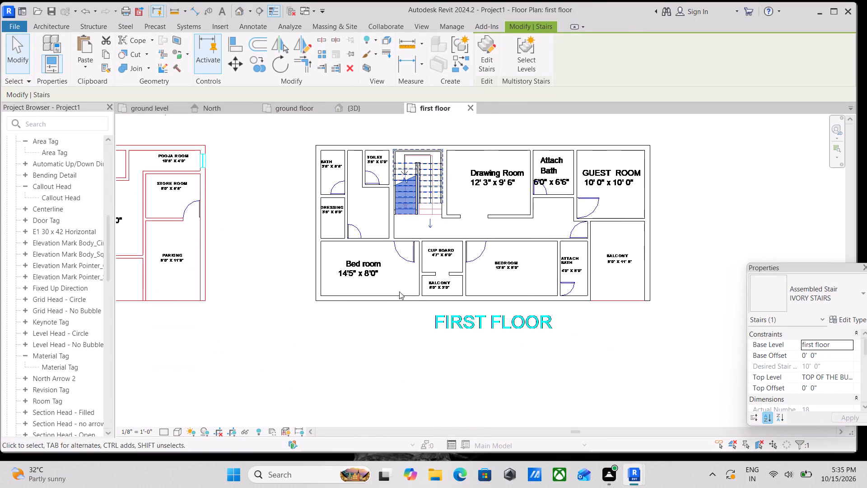
{"action": "scroll", "coordinate": [384, 304], "scroll_direction": "up", "scroll_amount": 3}
{"action": "scroll", "coordinate": [376, 251], "scroll_direction": "up", "scroll_amount": 2}
{"action": "middle_click_drag", "start_coordinate": [375, 251], "coordinate": [399, 301]}
{"action": "scroll", "coordinate": [407, 275], "scroll_direction": "down", "scroll_amount": 1}
{"action": "middle_click_drag", "start_coordinate": [408, 275], "coordinate": [411, 262]}
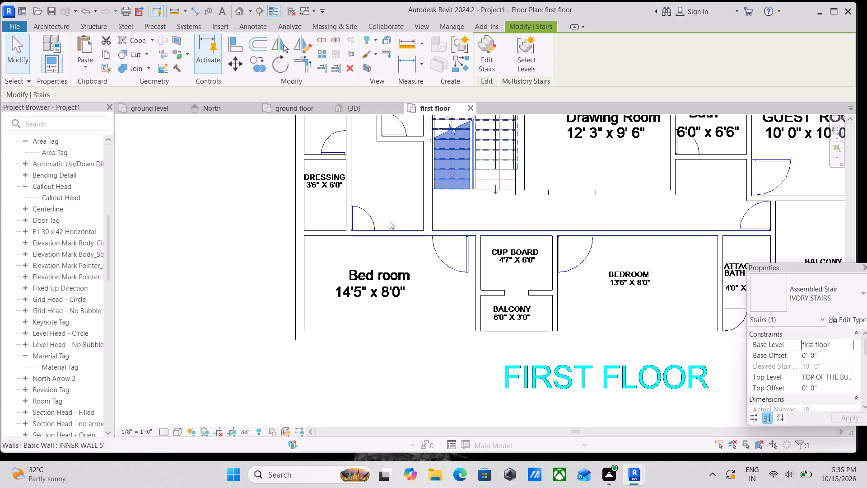
{"action": "scroll", "coordinate": [347, 180], "scroll_direction": "down", "scroll_amount": 4}
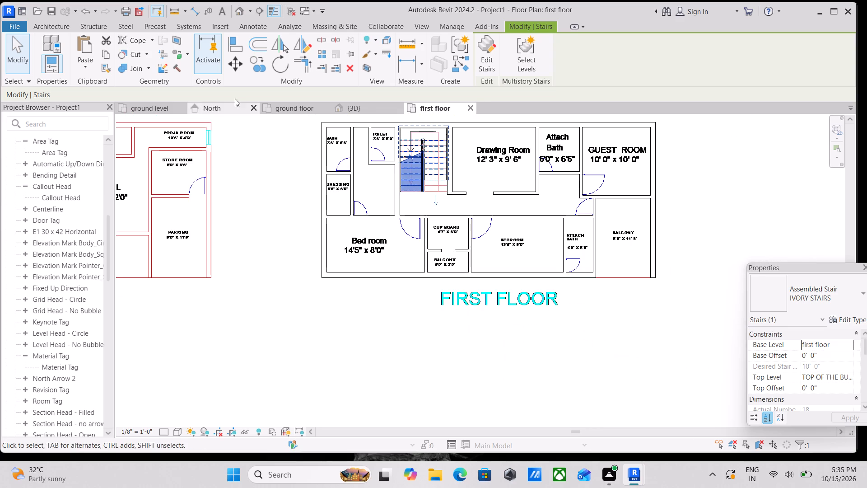
Copy the front wall's 60" x 60" x 24" 2 bay window in the 3D view and paste it aligned to the first floor level.
{"action": "left_click", "coordinate": [346, 108]}
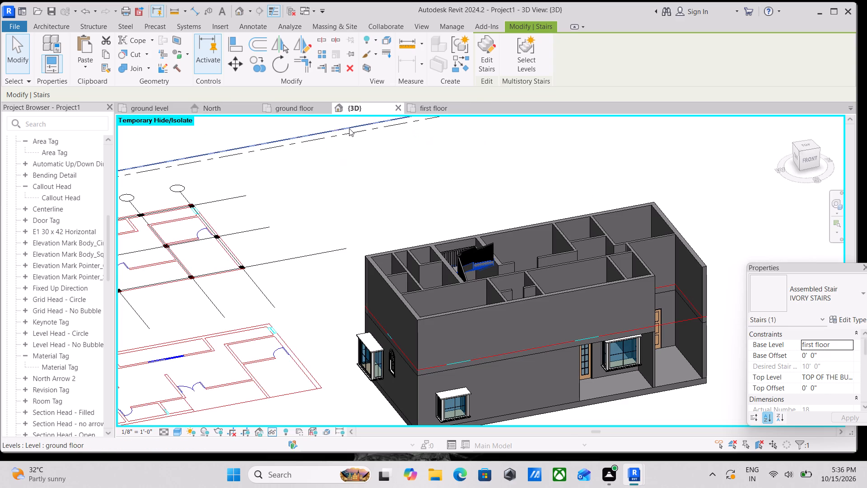
{"action": "scroll", "coordinate": [344, 179], "scroll_direction": "down", "scroll_amount": 1}
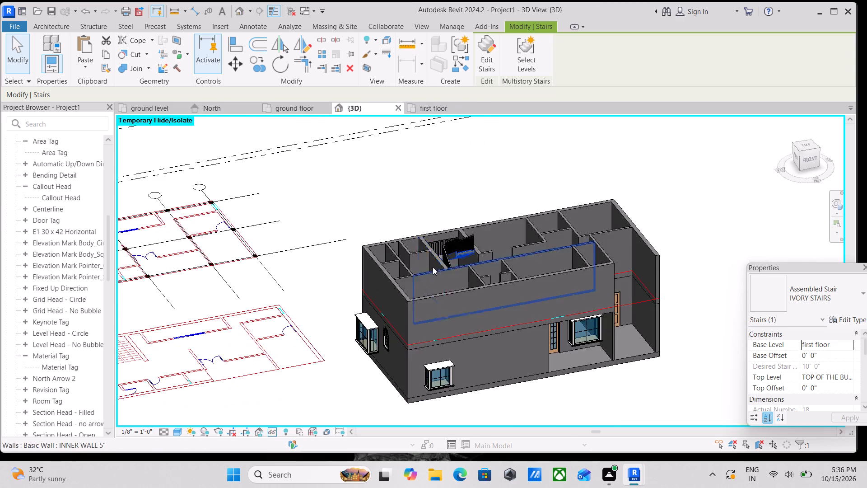
{"action": "scroll", "coordinate": [432, 267], "scroll_direction": "up", "scroll_amount": 1}
{"action": "scroll", "coordinate": [466, 318], "scroll_direction": "up", "scroll_amount": 2}
{"action": "middle_click_drag", "start_coordinate": [463, 354], "coordinate": [461, 347], "text": "shift"}
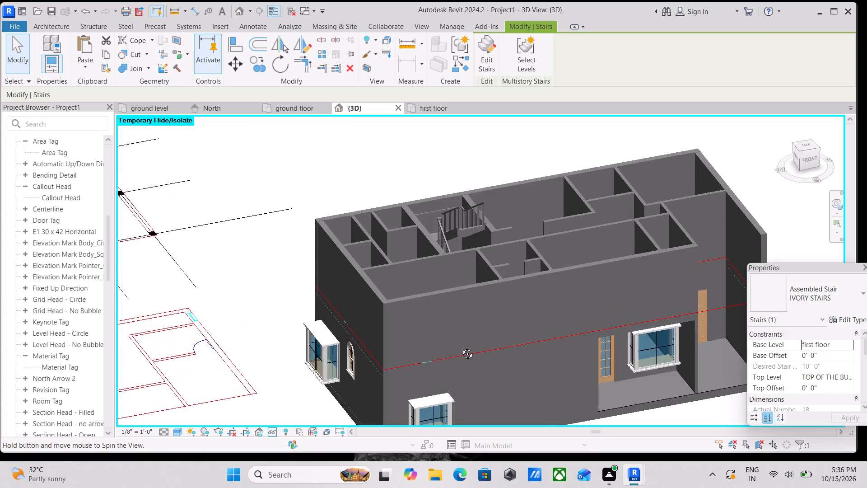
{"action": "middle_click_drag", "start_coordinate": [461, 347], "coordinate": [438, 269], "text": "shift"}
{"action": "left_click", "coordinate": [410, 360]}
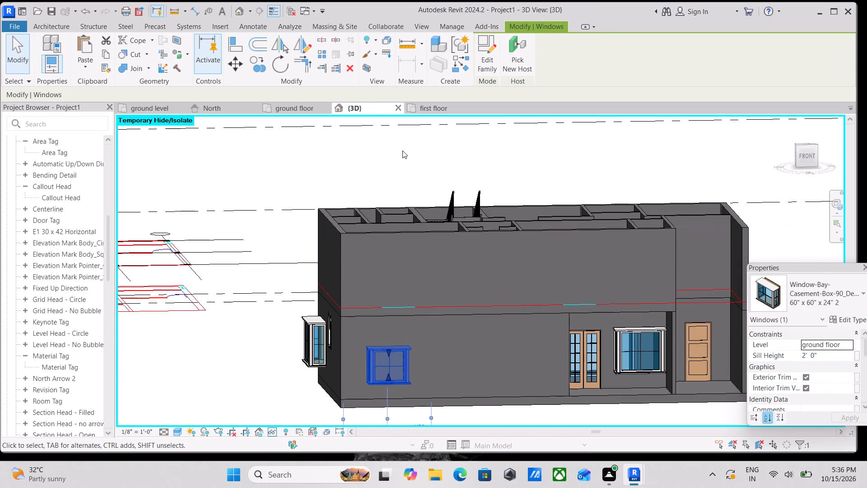
{"action": "left_click", "coordinate": [108, 57]}
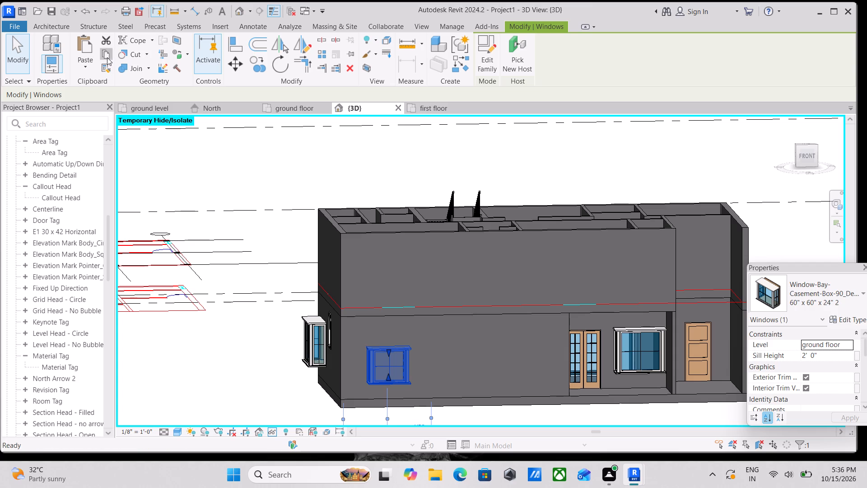
{"action": "left_click", "coordinate": [87, 65]}
{"action": "left_click", "coordinate": [115, 110]}
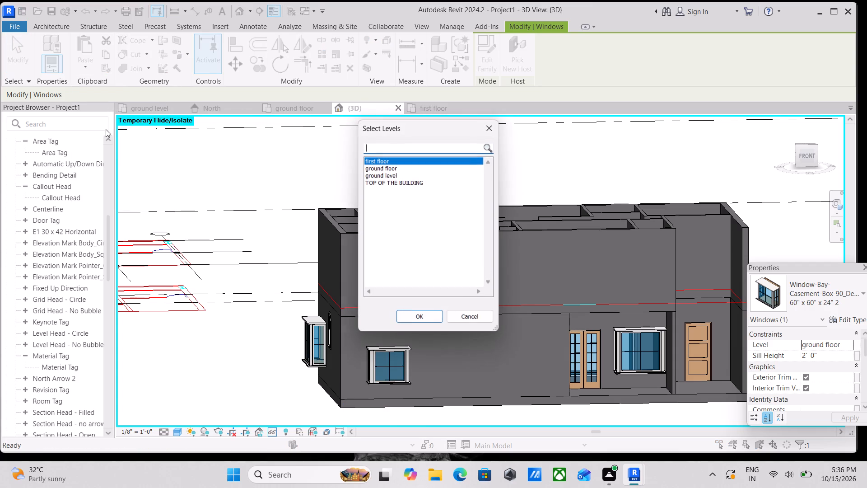
{"action": "left_click", "coordinate": [412, 316]}
{"action": "scroll", "coordinate": [439, 333], "scroll_direction": "down", "scroll_amount": 1}
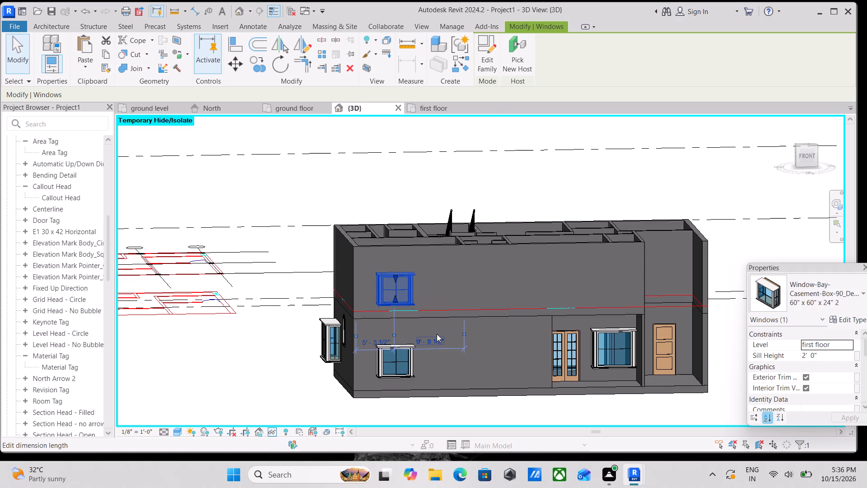
{"action": "key", "text": "Escape"}
Examine the windows on the building's front and narrow side walls from several angles in the 3D view.
{"action": "scroll", "coordinate": [407, 355], "scroll_direction": "up", "scroll_amount": 2}
{"action": "scroll", "coordinate": [412, 340], "scroll_direction": "down", "scroll_amount": 2}
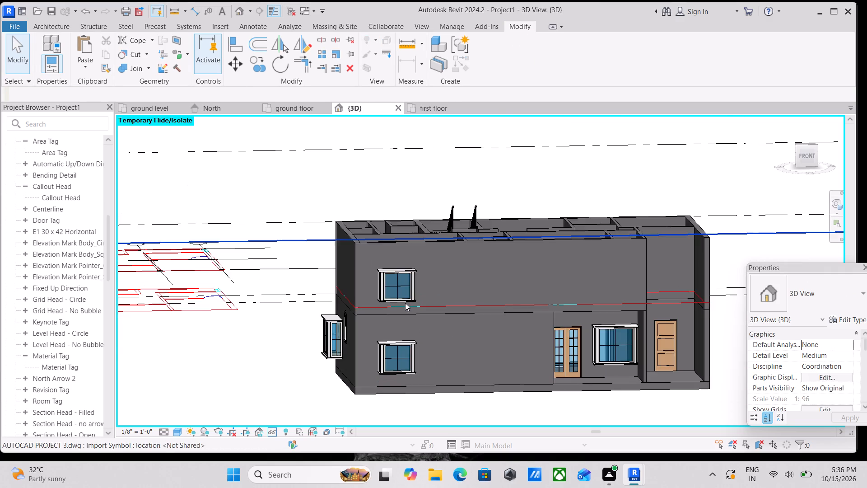
{"action": "middle_click_drag", "start_coordinate": [405, 303], "coordinate": [502, 371], "text": "shift"}
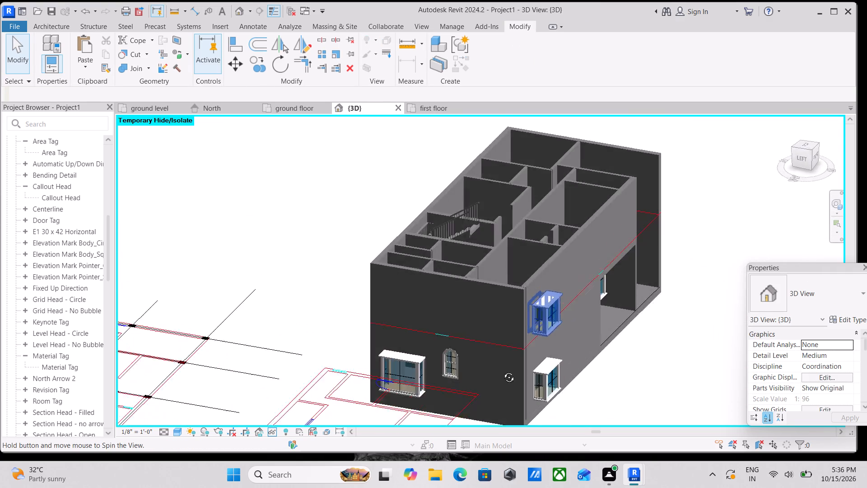
{"action": "middle_click_drag", "start_coordinate": [502, 371], "coordinate": [541, 388], "text": "shift"}
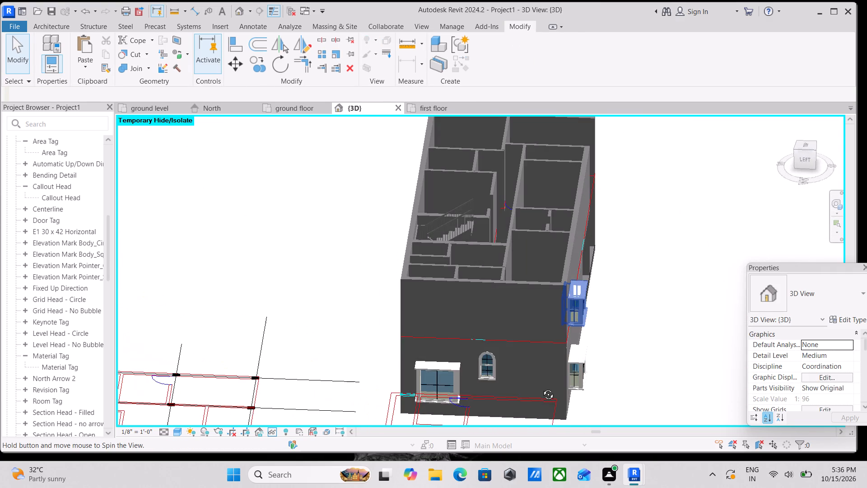
{"action": "middle_click_drag", "start_coordinate": [541, 388], "coordinate": [490, 378], "text": "shift"}
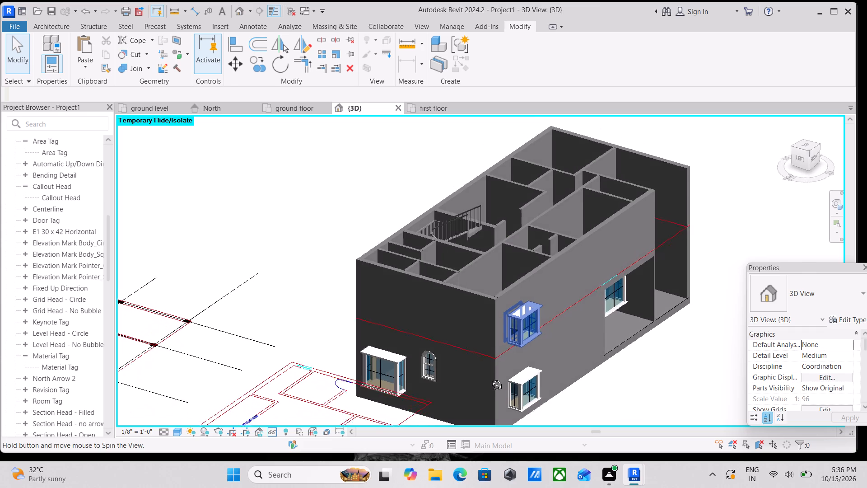
{"action": "middle_click_drag", "start_coordinate": [490, 378], "coordinate": [480, 375], "text": "shift"}
{"action": "middle_click_drag", "start_coordinate": [550, 351], "coordinate": [492, 361], "text": "shift"}
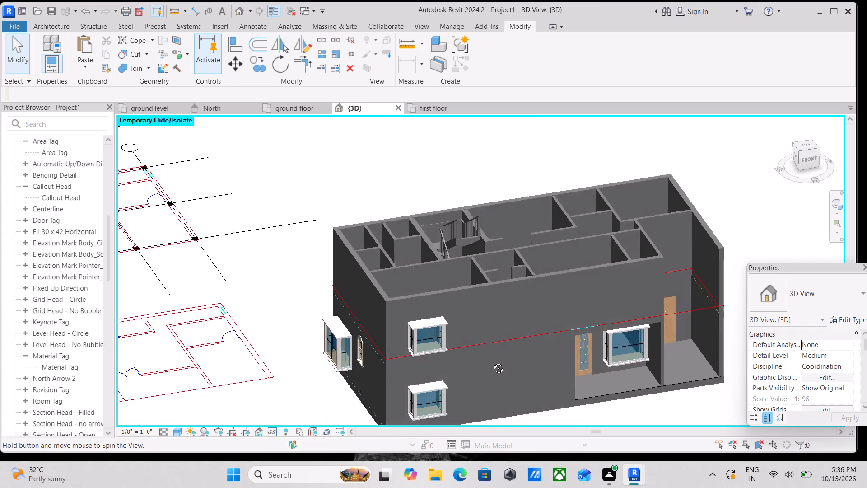
{"action": "middle_click_drag", "start_coordinate": [492, 361], "coordinate": [528, 323], "text": "shift"}
{"action": "middle_click_drag", "start_coordinate": [454, 332], "coordinate": [454, 332], "text": "shift"}
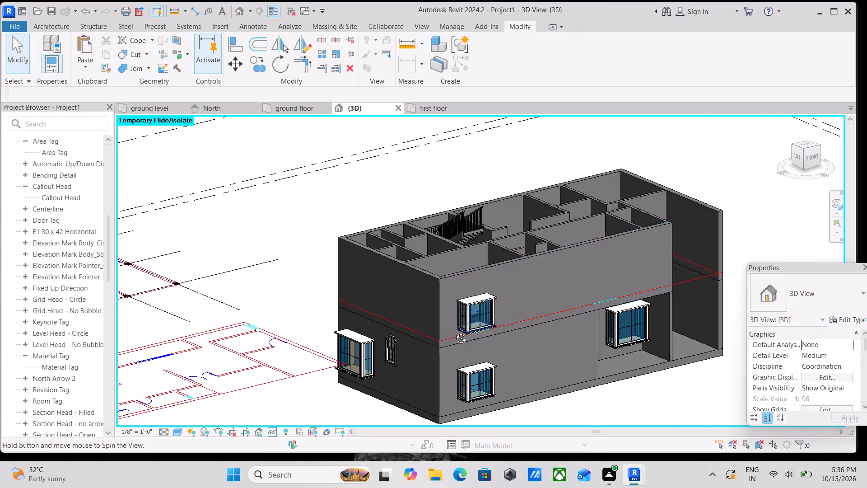
{"action": "middle_click_drag", "start_coordinate": [454, 332], "coordinate": [485, 358], "text": "shift"}
{"action": "scroll", "coordinate": [445, 354], "scroll_direction": "up", "scroll_amount": 3}
{"action": "scroll", "coordinate": [445, 349], "scroll_direction": "down", "scroll_amount": 2}
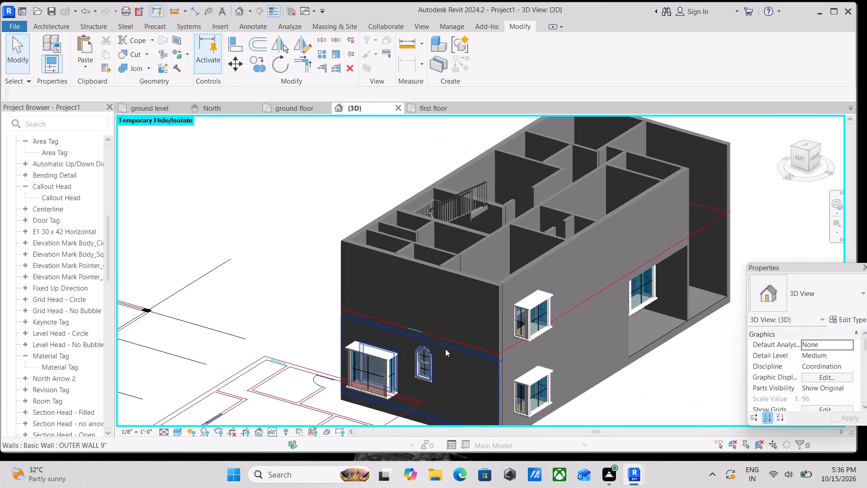
{"action": "middle_click_drag", "start_coordinate": [462, 341], "coordinate": [514, 321], "text": "shift"}
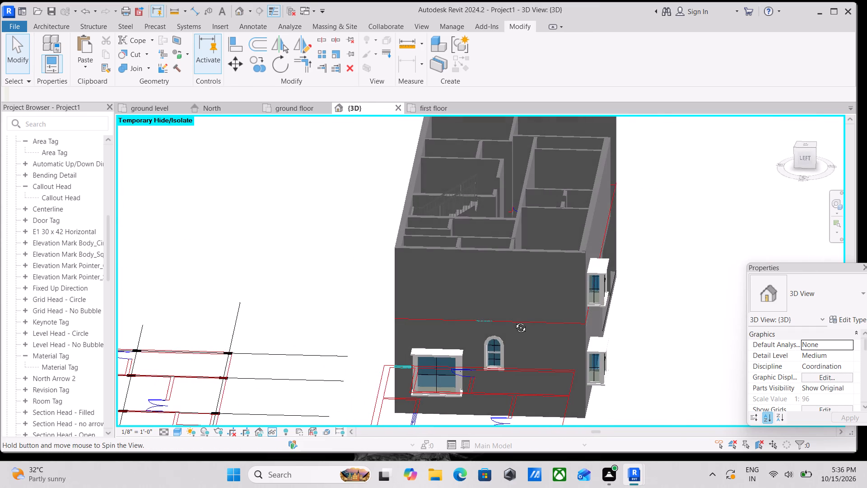
{"action": "middle_click_drag", "start_coordinate": [514, 321], "coordinate": [437, 346], "text": "shift"}
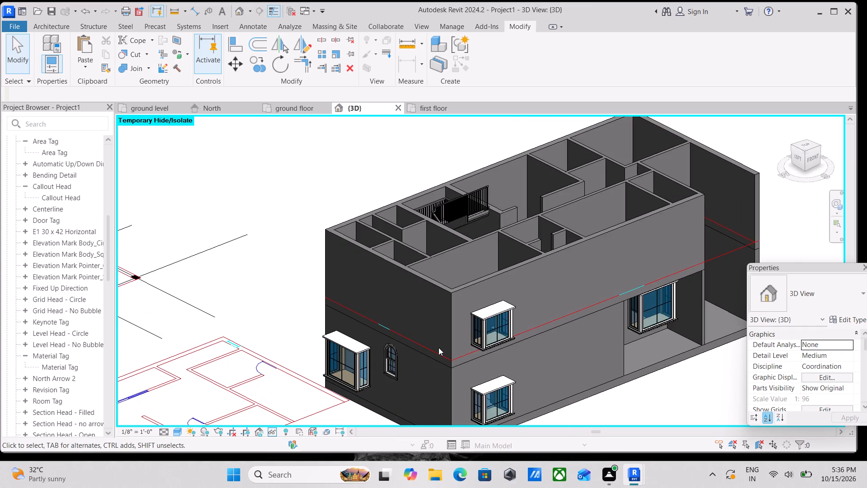
{"action": "middle_click_drag", "start_coordinate": [438, 347], "coordinate": [475, 305]}
Examine the side wall's bay and arched windows, the front facade and the upper-storey rooms from above in the 3D view.
{"action": "left_click", "coordinate": [394, 313]}
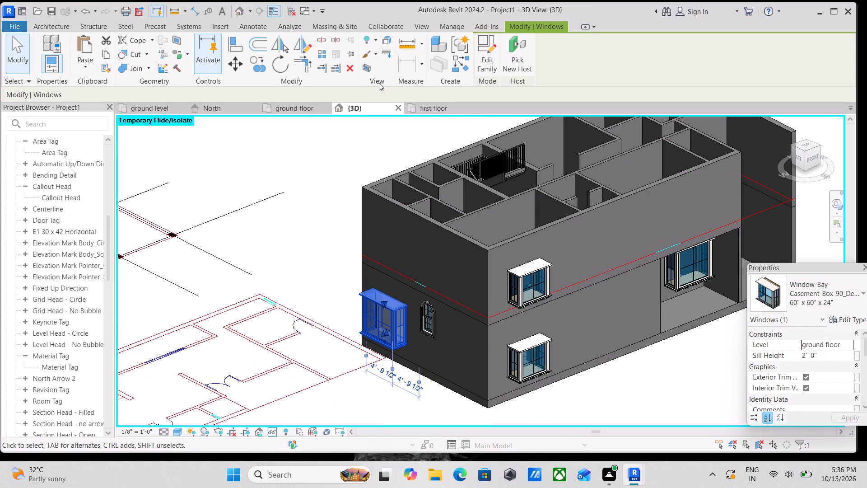
{"action": "scroll", "coordinate": [454, 238], "scroll_direction": "down", "scroll_amount": 1}
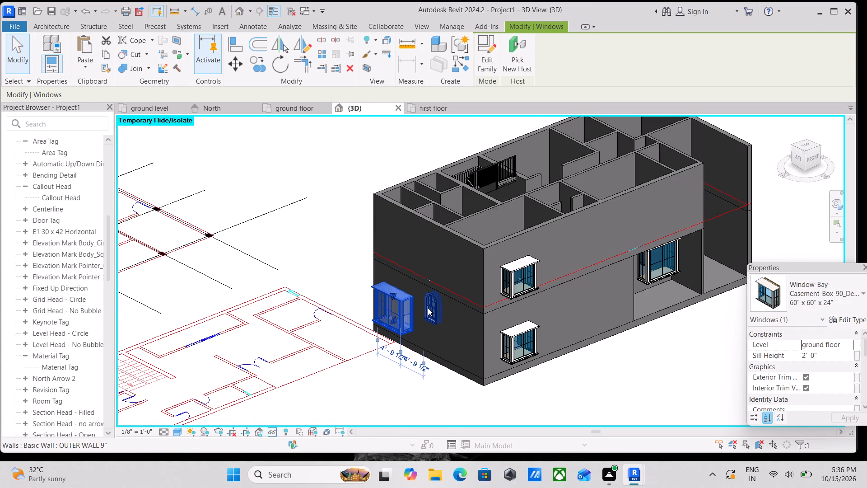
{"action": "key", "text": "Escape"}
{"action": "left_click", "coordinate": [428, 309]}
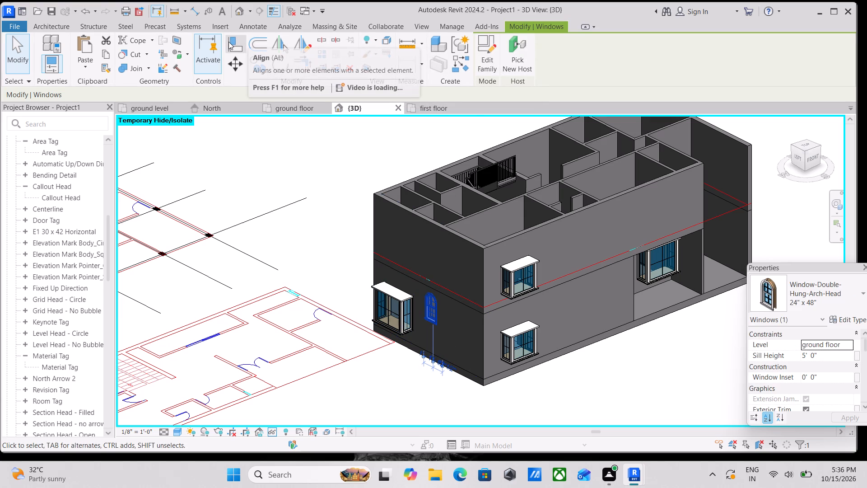
{"action": "scroll", "coordinate": [552, 266], "scroll_direction": "down", "scroll_amount": 1}
{"action": "middle_click_drag", "start_coordinate": [552, 267], "coordinate": [543, 270]}
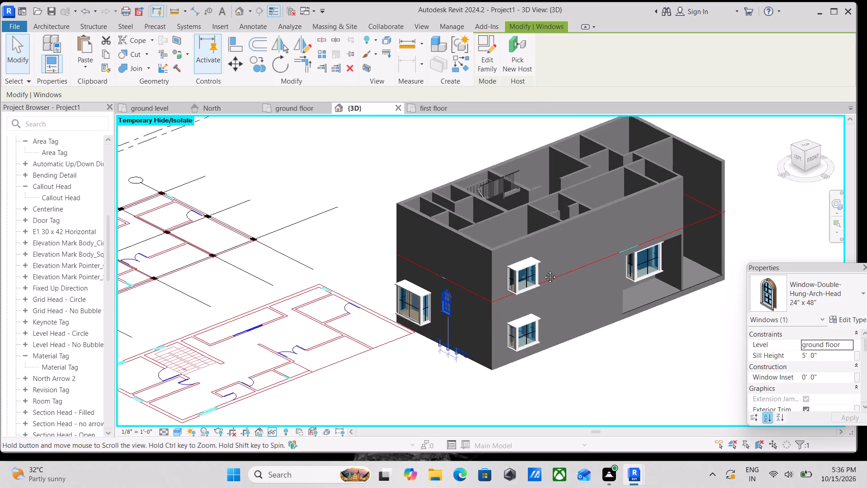
{"action": "middle_click_drag", "start_coordinate": [543, 270], "coordinate": [489, 298]}
{"action": "key", "text": "Escape"}
{"action": "scroll", "coordinate": [580, 309], "scroll_direction": "up", "scroll_amount": 3}
{"action": "middle_click_drag", "start_coordinate": [550, 307], "coordinate": [546, 307]}
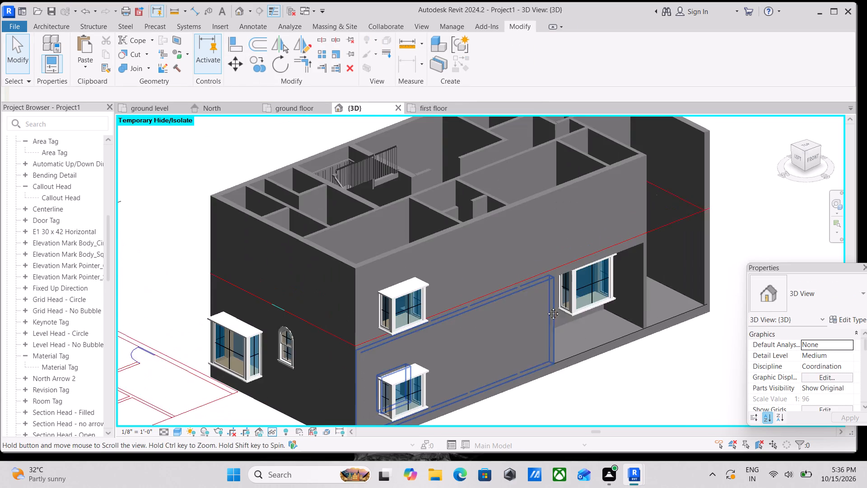
{"action": "middle_click_drag", "start_coordinate": [546, 307], "coordinate": [501, 307]}
{"action": "scroll", "coordinate": [545, 309], "scroll_direction": "up", "scroll_amount": 1}
{"action": "middle_click_drag", "start_coordinate": [547, 307], "coordinate": [516, 341], "text": "shift"}
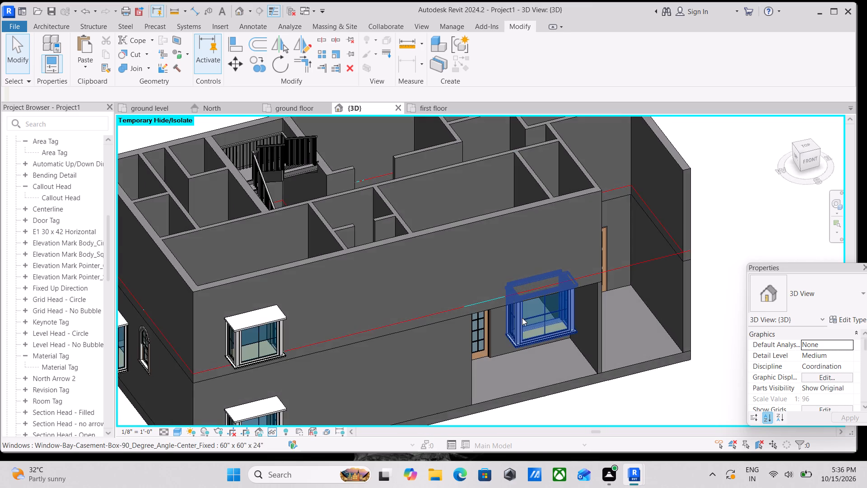
{"action": "middle_click_drag", "start_coordinate": [522, 318], "coordinate": [485, 373]}
{"action": "middle_click_drag", "start_coordinate": [471, 291], "coordinate": [452, 339], "text": "shift"}
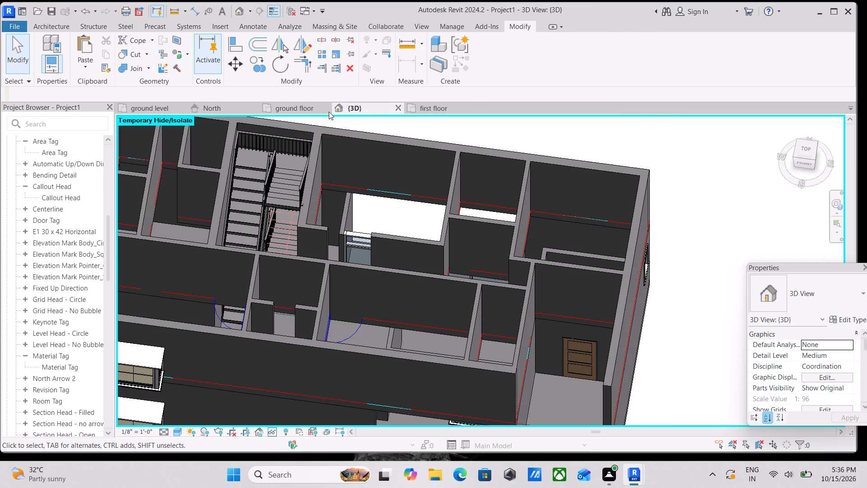
Start an architectural floor in the first floor plan and duplicate the Generic - 12" floor type as FIRST FLOOR FLOORING 6".
{"action": "left_click", "coordinate": [433, 107]}
{"action": "scroll", "coordinate": [356, 189], "scroll_direction": "up", "scroll_amount": 3}
{"action": "middle_click_drag", "start_coordinate": [359, 180], "coordinate": [326, 227]}
{"action": "left_click", "coordinate": [45, 22]}
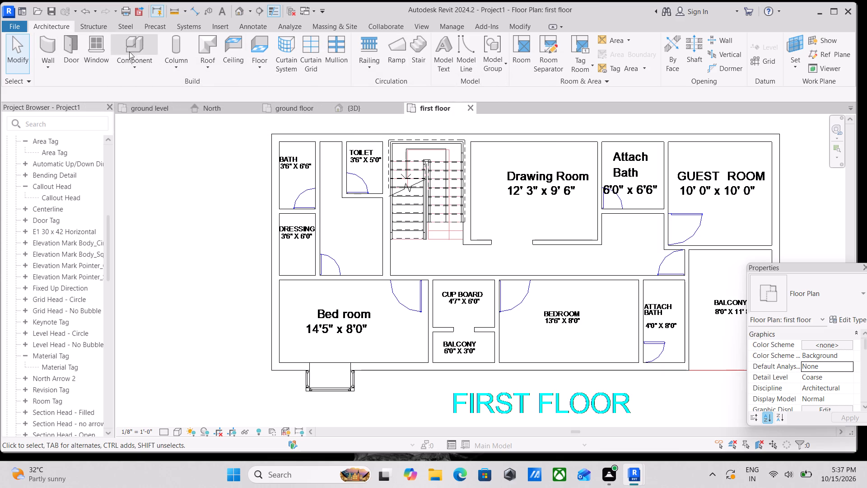
{"action": "left_click", "coordinate": [254, 64]}
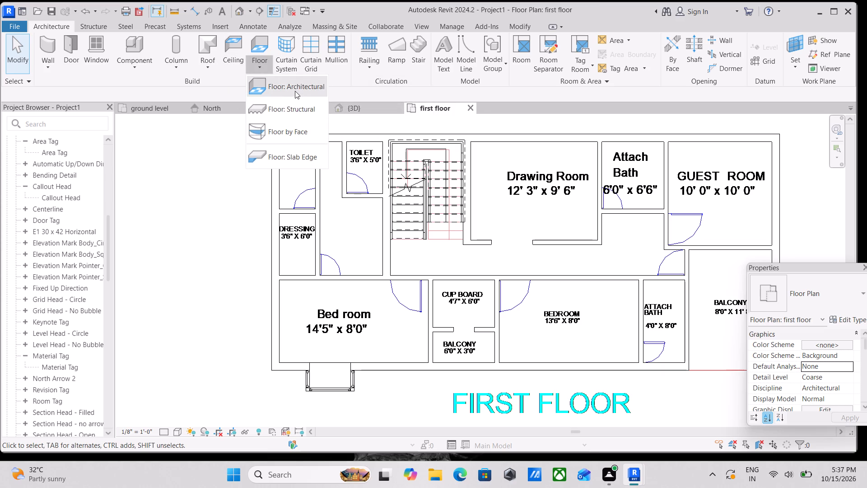
{"action": "left_click", "coordinate": [295, 91]}
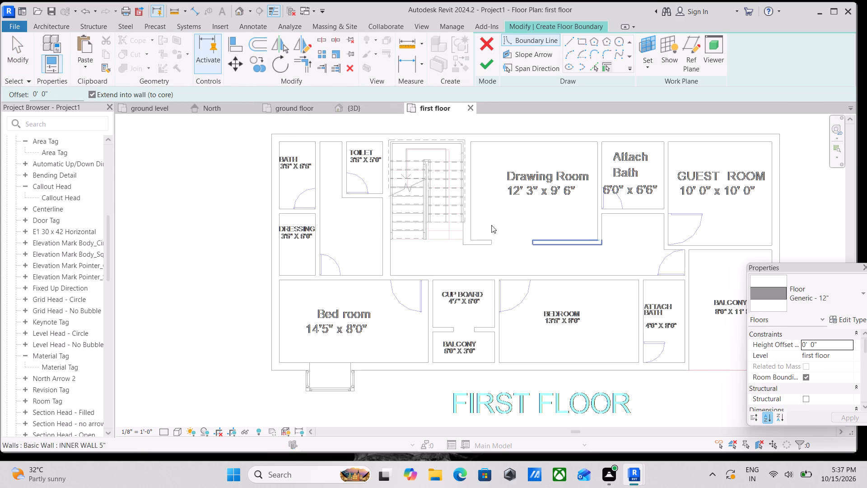
{"action": "left_click", "coordinate": [839, 318]}
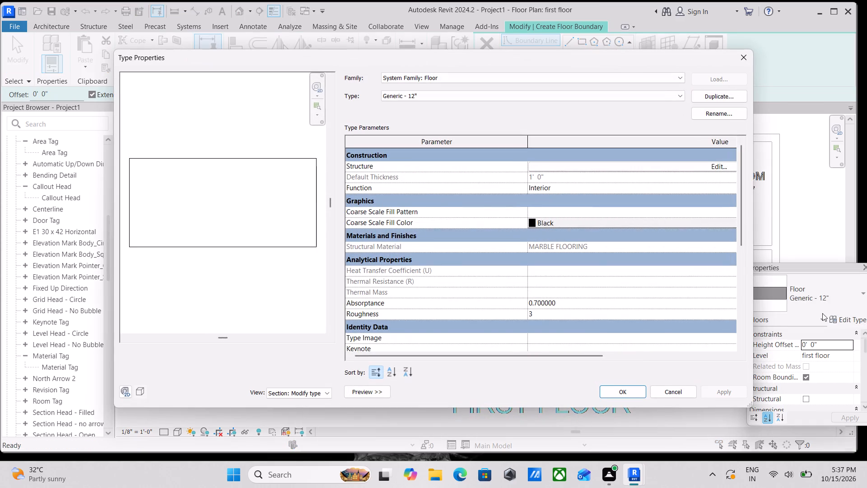
{"action": "left_click", "coordinate": [732, 99]}
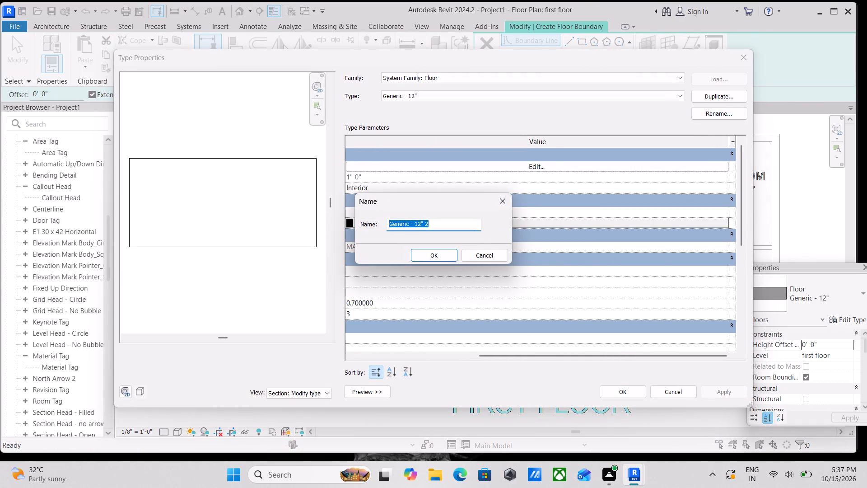
{"action": "key", "text": "6"}
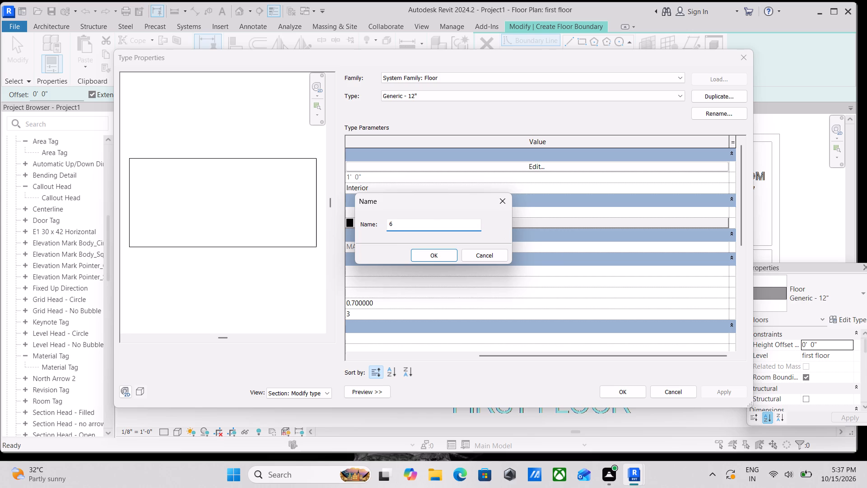
{"action": "key", "text": "BackSpace"}
{"action": "type", "text": "FI"}
{"action": "type", "text": "RST"}
{"action": "key", "text": "space"}
{"action": "type", "text": "FLOOR"}
{"action": "key", "text": "space"}
{"action": "key", "text": "space"}
{"action": "key", "text": "BackSpace"}
{"action": "type", "text": "FLOORING"}
{"action": "key", "text": "space"}
{"action": "key", "text": "6"}
{"action": "key", "text": "shift+quotedbl"}
{"action": "left_click", "coordinate": [444, 252]}
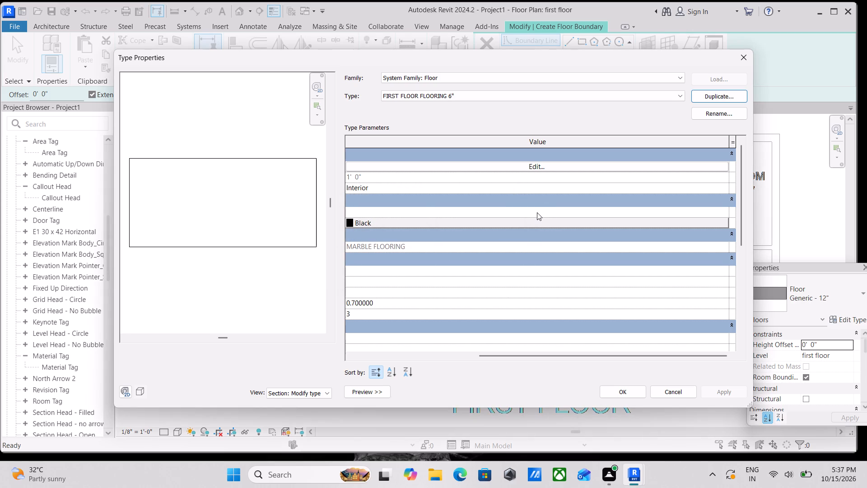
Set the thickness of the new floor type's structure layer to 6".
{"action": "left_click", "coordinate": [544, 166]}
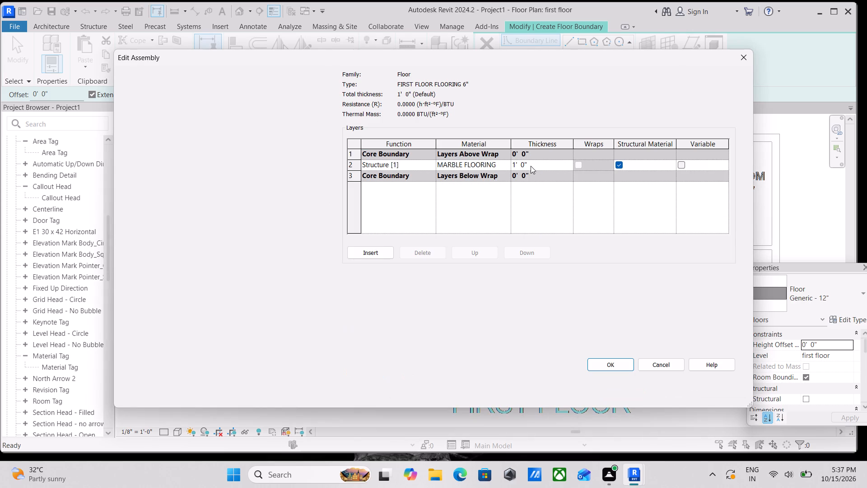
{"action": "left_click", "coordinate": [533, 164]}
{"action": "left_click_drag", "start_coordinate": [533, 164], "coordinate": [467, 165]}
{"action": "key", "text": "6"}
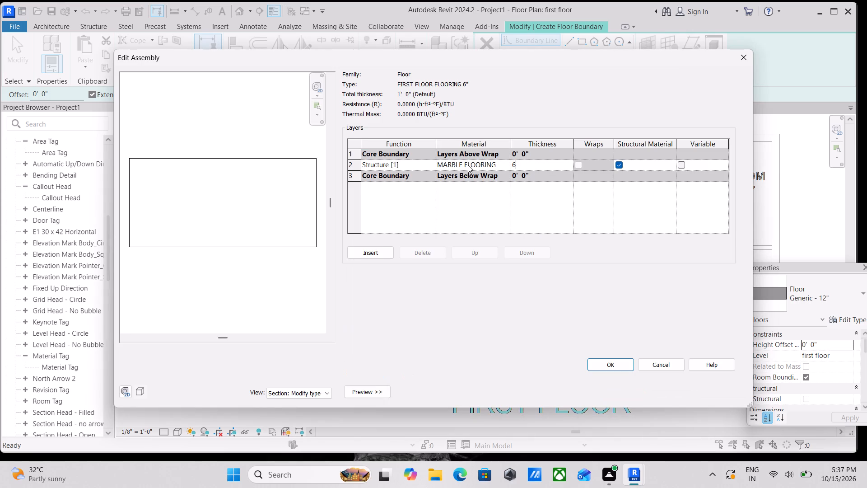
{"action": "key", "text": "shift+quotedbl"}
Create a new material from the material browser of the floor type's Structure [1] layer.
{"action": "left_click", "coordinate": [497, 164]}
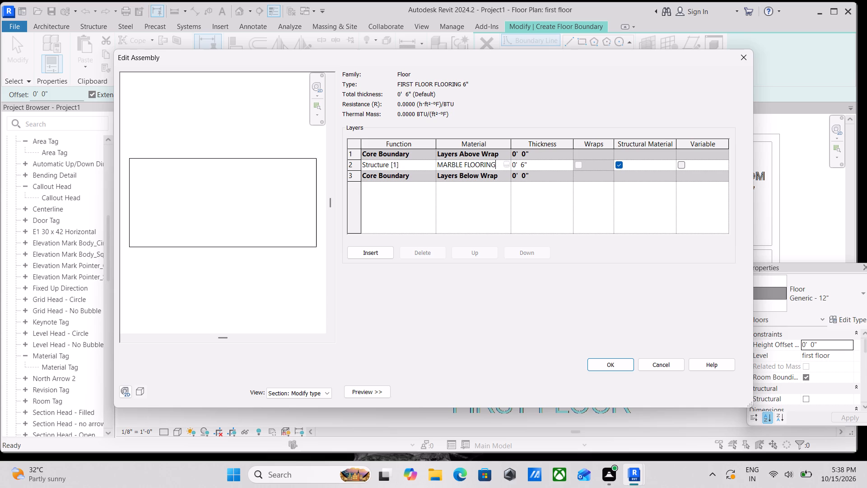
{"action": "left_click", "coordinate": [506, 164]}
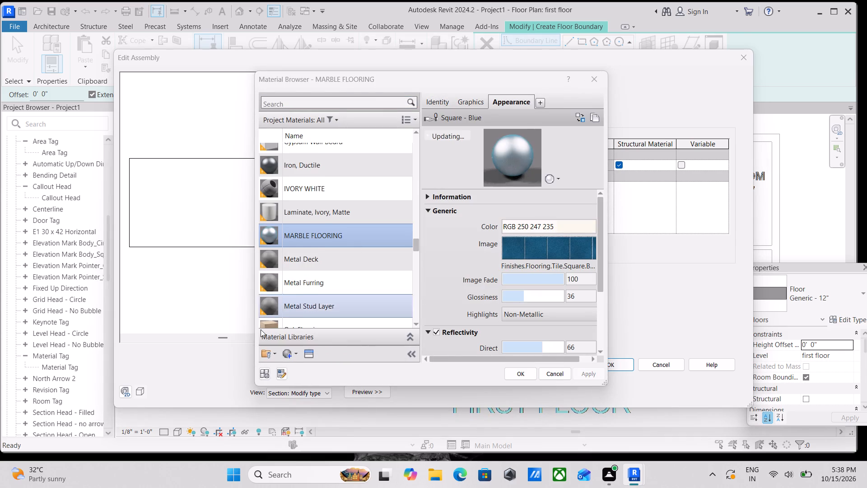
{"action": "left_click", "coordinate": [292, 357]}
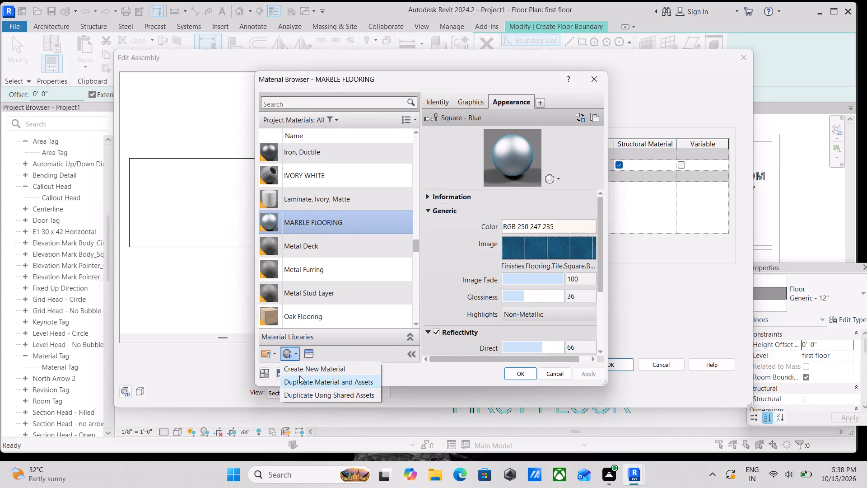
{"action": "left_click", "coordinate": [312, 372]}
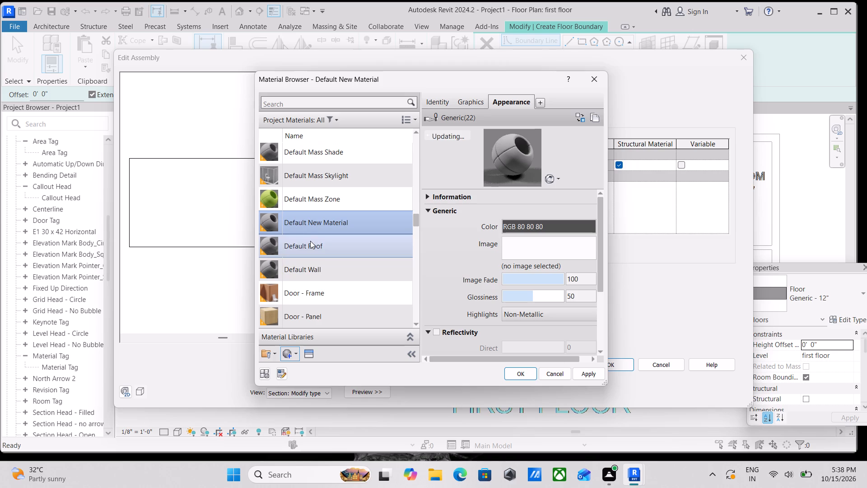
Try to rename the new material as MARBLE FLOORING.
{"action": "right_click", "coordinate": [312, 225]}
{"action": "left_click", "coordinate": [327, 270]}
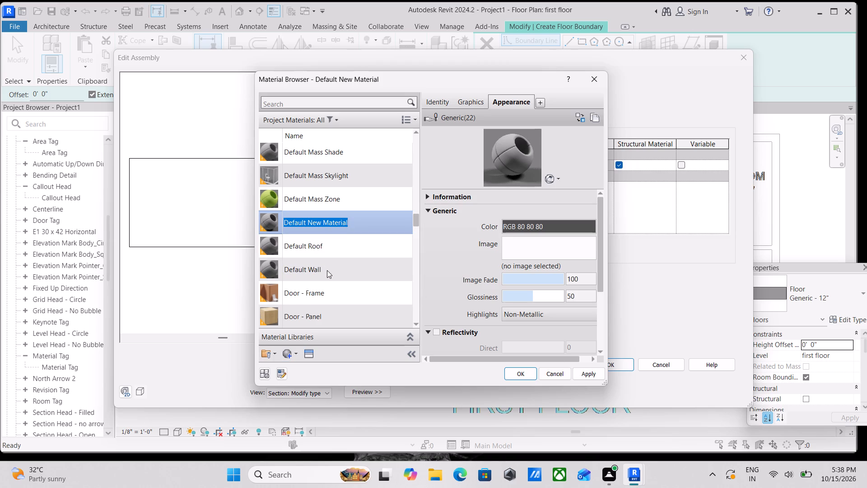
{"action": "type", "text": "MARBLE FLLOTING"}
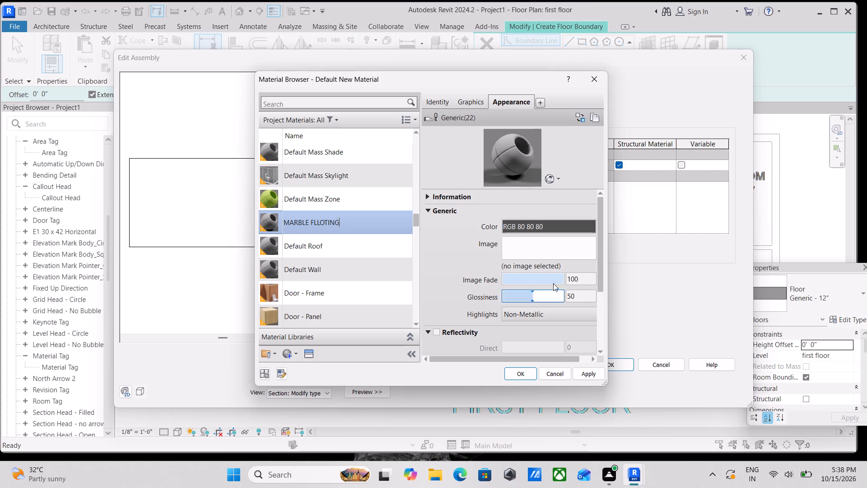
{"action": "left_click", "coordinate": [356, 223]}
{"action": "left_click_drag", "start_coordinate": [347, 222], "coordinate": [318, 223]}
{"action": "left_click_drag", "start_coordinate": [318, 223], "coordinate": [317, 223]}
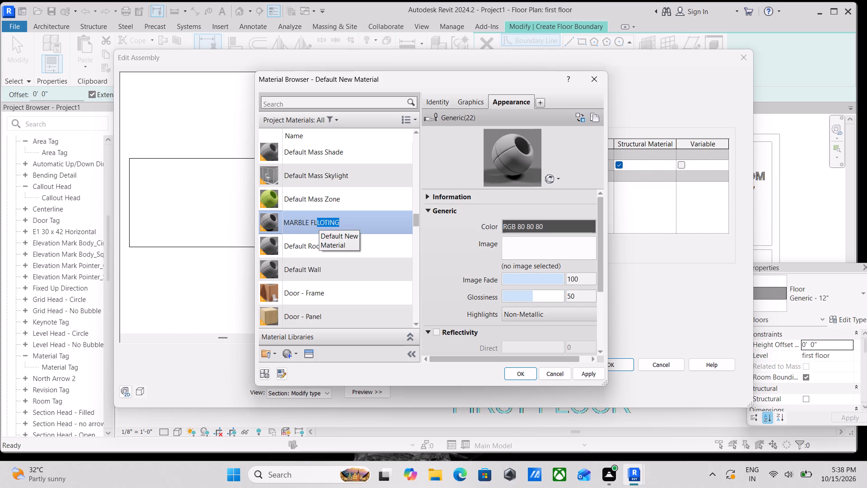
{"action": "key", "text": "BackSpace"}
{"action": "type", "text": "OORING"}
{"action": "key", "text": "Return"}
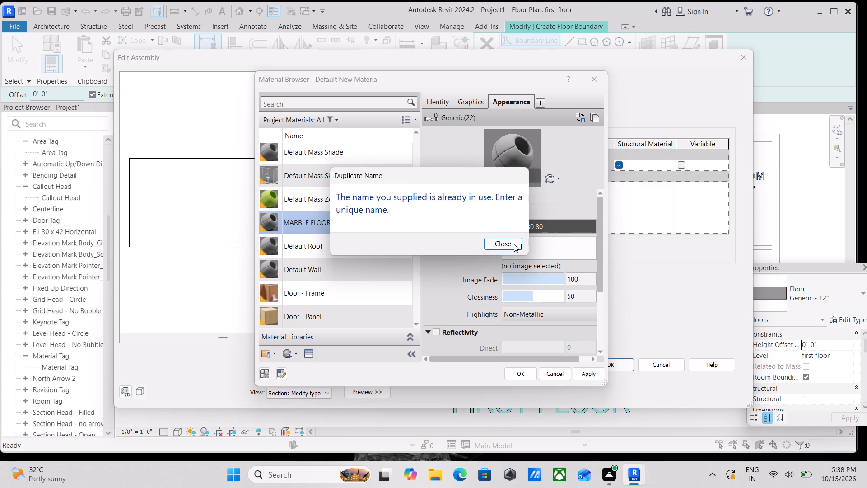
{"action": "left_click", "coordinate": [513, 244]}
Rename the Default New Material as MARBLE FLOORING 6".
{"action": "right_click", "coordinate": [350, 227]}
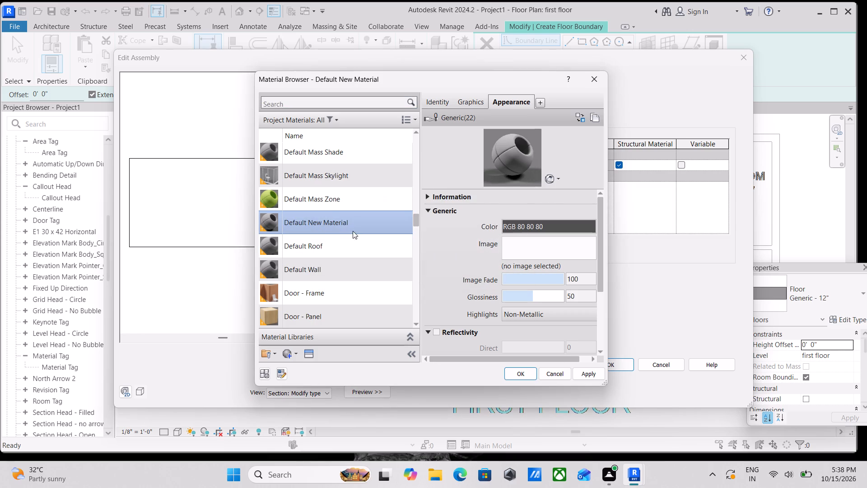
{"action": "right_click", "coordinate": [327, 213]}
{"action": "left_click", "coordinate": [351, 258]}
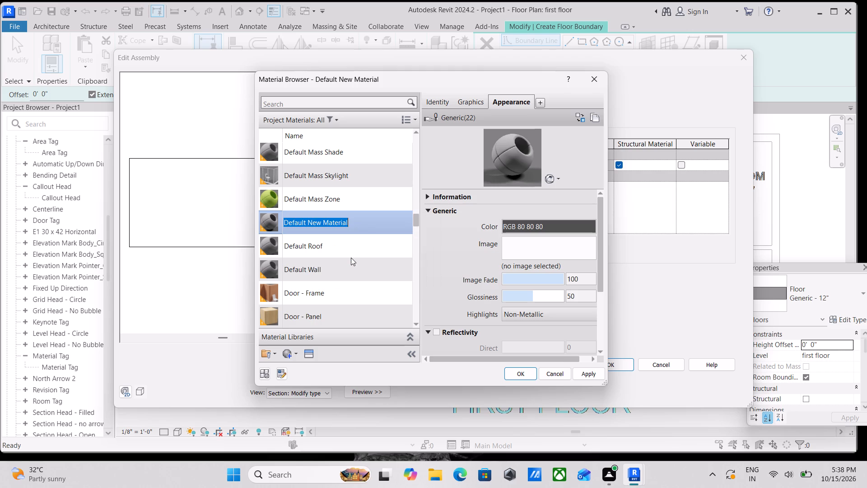
{"action": "type", "text": "MARBLE"}
{"action": "key", "text": "space"}
{"action": "type", "text": "FLOORI"}
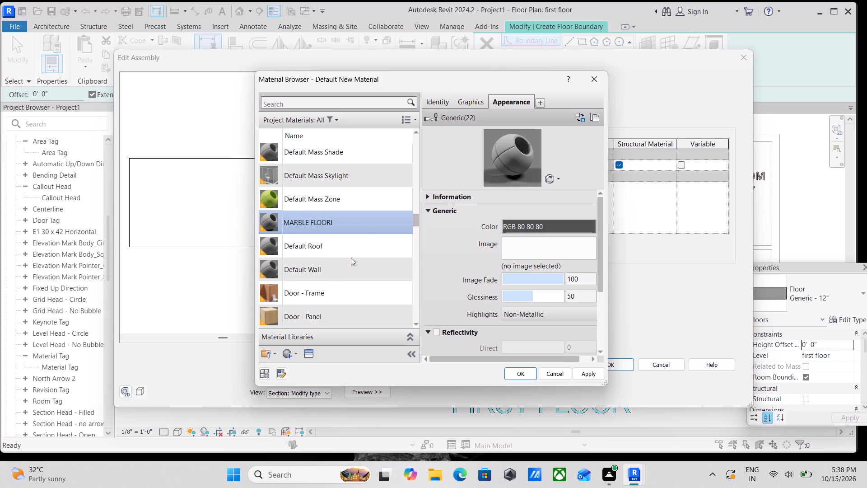
{"action": "key", "text": "m"}
{"action": "key", "text": "BackSpace"}
{"action": "type", "text": "NG"}
{"action": "key", "text": "space"}
{"action": "key", "text": "6"}
{"action": "key", "text": "shift+quotedbl"}
Open the Ceramic: Tile category of the Appearance Library to choose an appearance asset for the new material.
{"action": "left_click", "coordinate": [310, 352]}
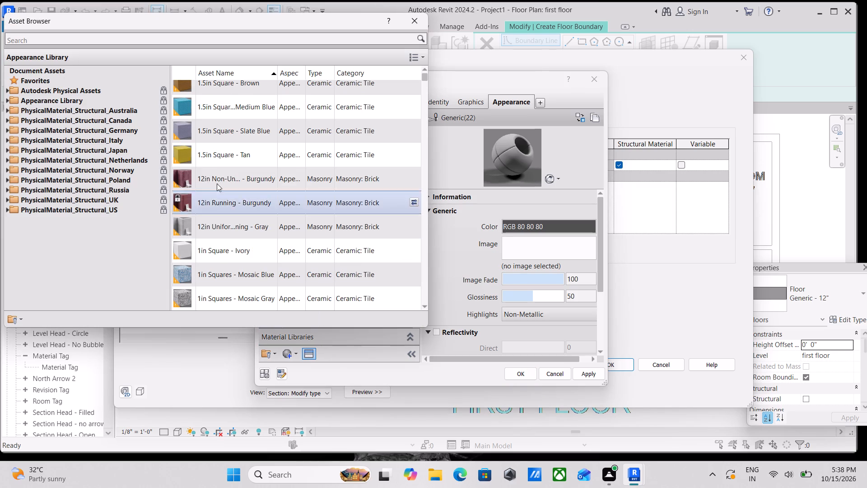
{"action": "left_click", "coordinate": [8, 100]}
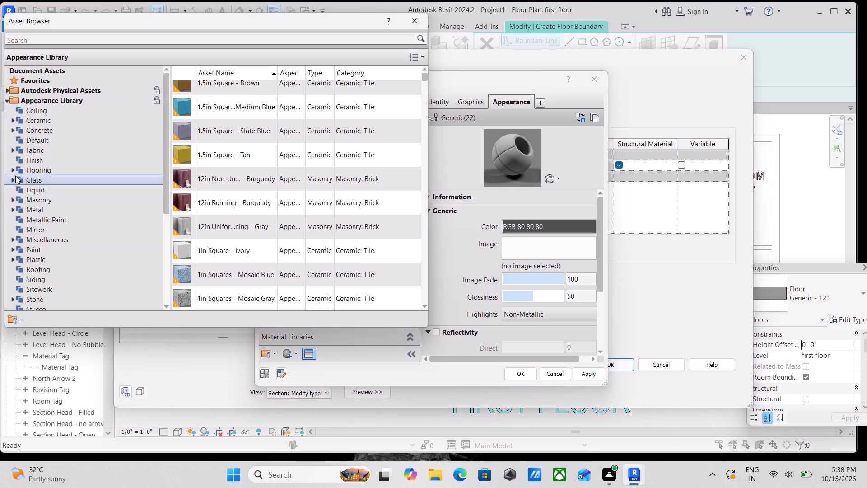
{"action": "left_click", "coordinate": [13, 170]}
{"action": "left_click", "coordinate": [11, 166]}
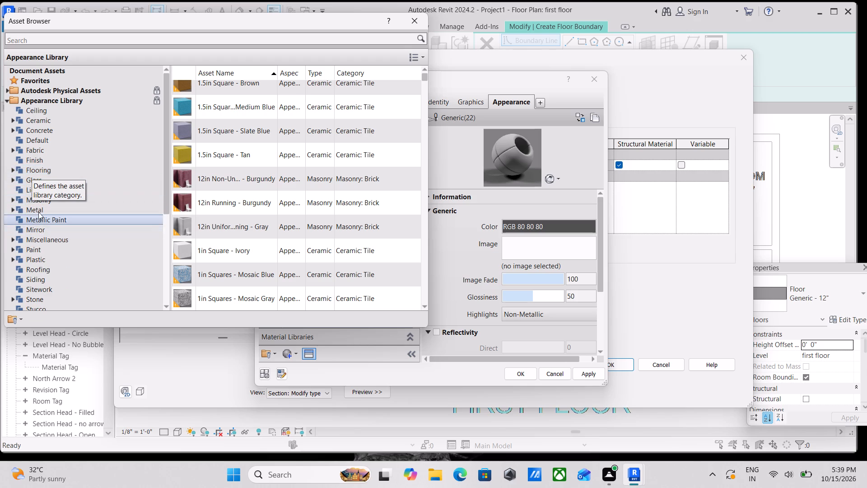
{"action": "left_click", "coordinate": [9, 151]}
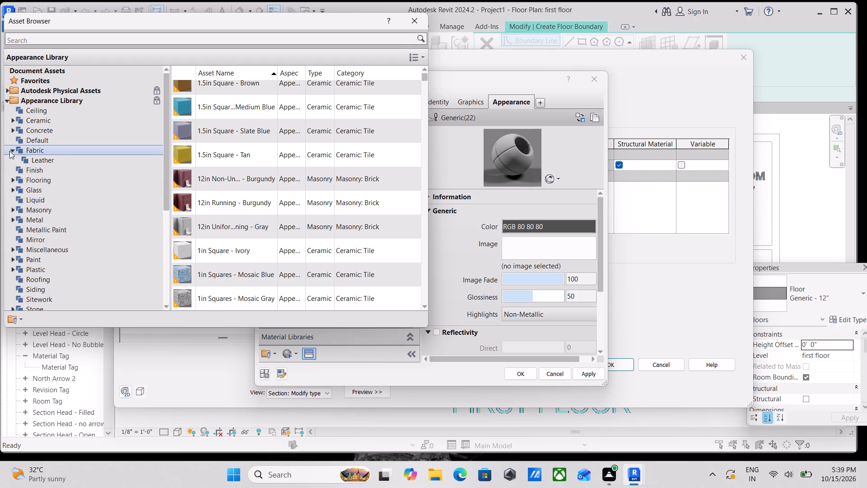
{"action": "left_click", "coordinate": [14, 122]}
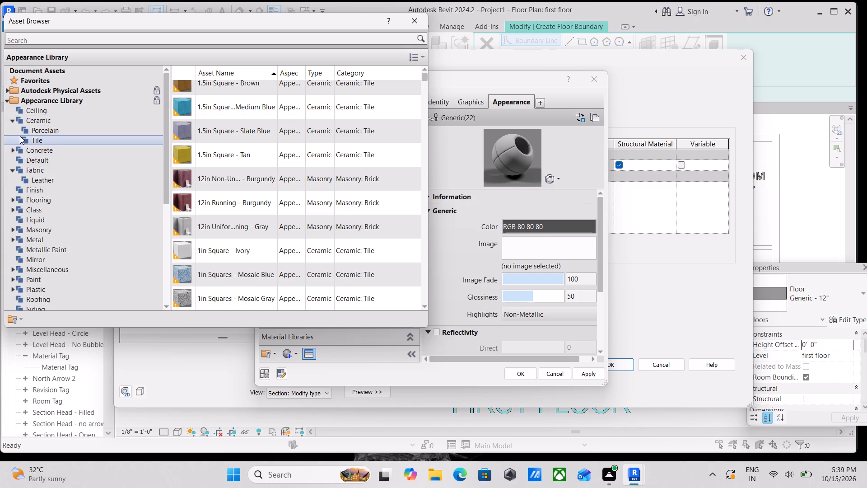
{"action": "left_click", "coordinate": [28, 139]}
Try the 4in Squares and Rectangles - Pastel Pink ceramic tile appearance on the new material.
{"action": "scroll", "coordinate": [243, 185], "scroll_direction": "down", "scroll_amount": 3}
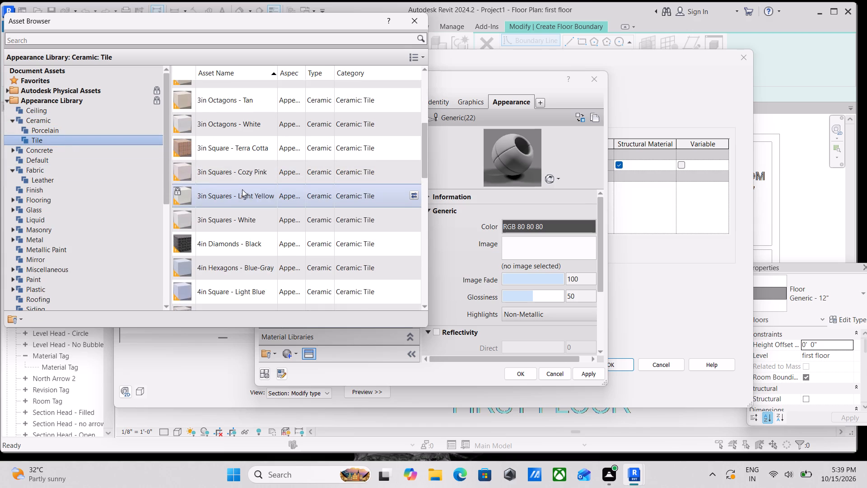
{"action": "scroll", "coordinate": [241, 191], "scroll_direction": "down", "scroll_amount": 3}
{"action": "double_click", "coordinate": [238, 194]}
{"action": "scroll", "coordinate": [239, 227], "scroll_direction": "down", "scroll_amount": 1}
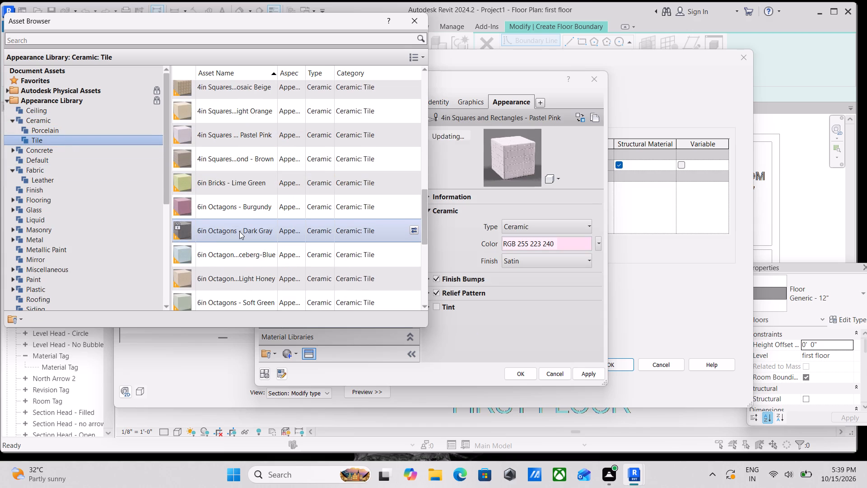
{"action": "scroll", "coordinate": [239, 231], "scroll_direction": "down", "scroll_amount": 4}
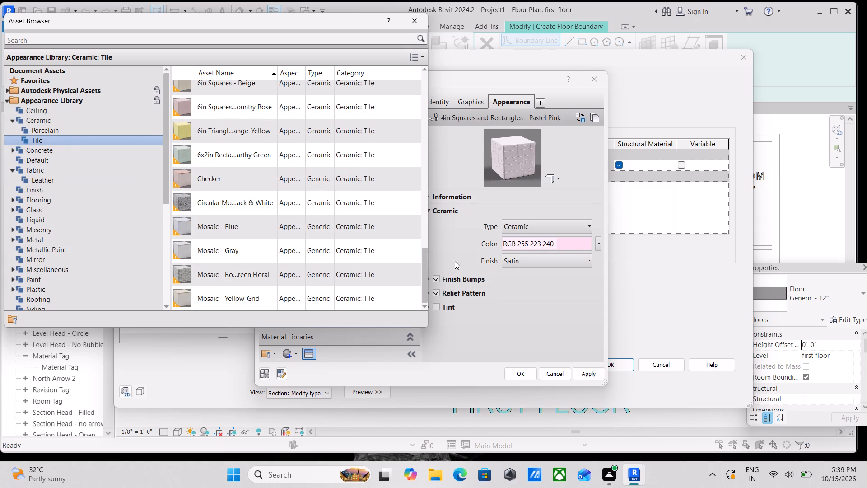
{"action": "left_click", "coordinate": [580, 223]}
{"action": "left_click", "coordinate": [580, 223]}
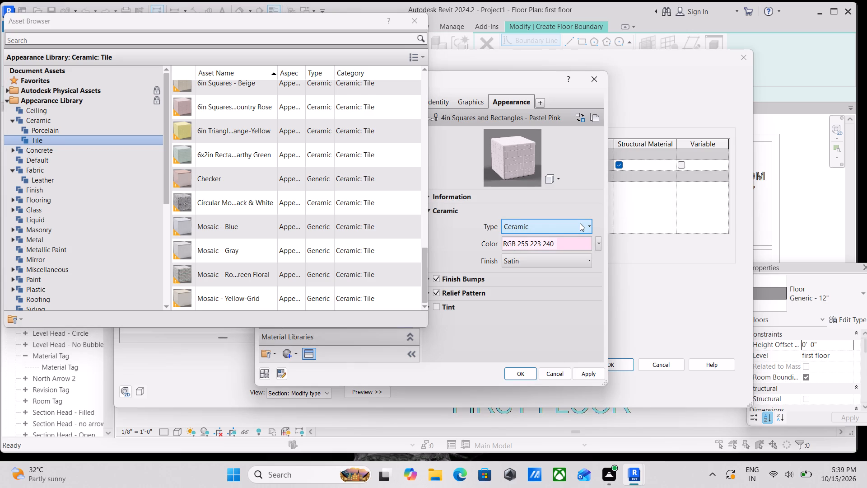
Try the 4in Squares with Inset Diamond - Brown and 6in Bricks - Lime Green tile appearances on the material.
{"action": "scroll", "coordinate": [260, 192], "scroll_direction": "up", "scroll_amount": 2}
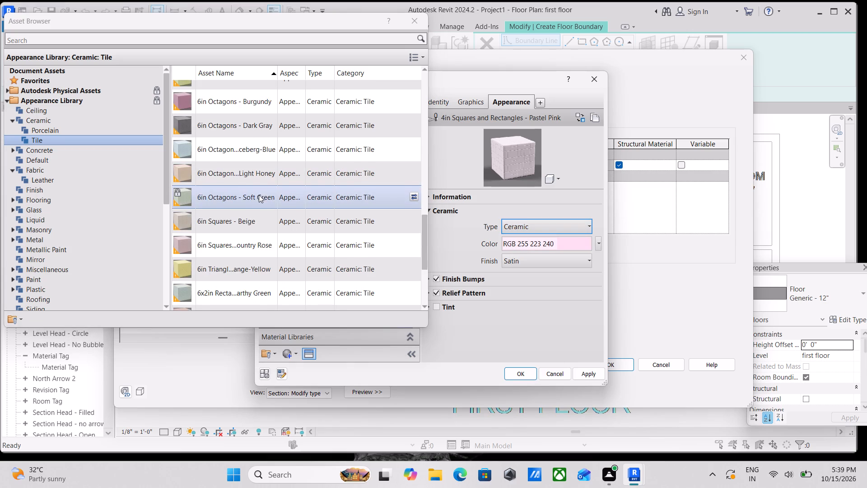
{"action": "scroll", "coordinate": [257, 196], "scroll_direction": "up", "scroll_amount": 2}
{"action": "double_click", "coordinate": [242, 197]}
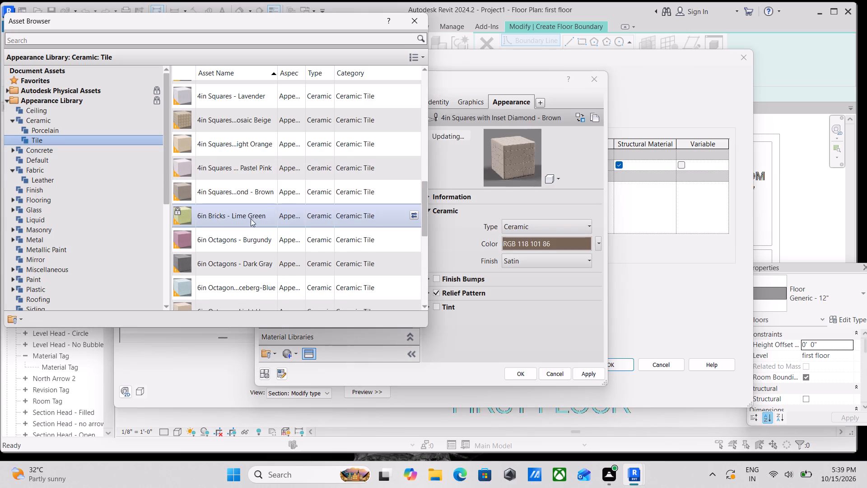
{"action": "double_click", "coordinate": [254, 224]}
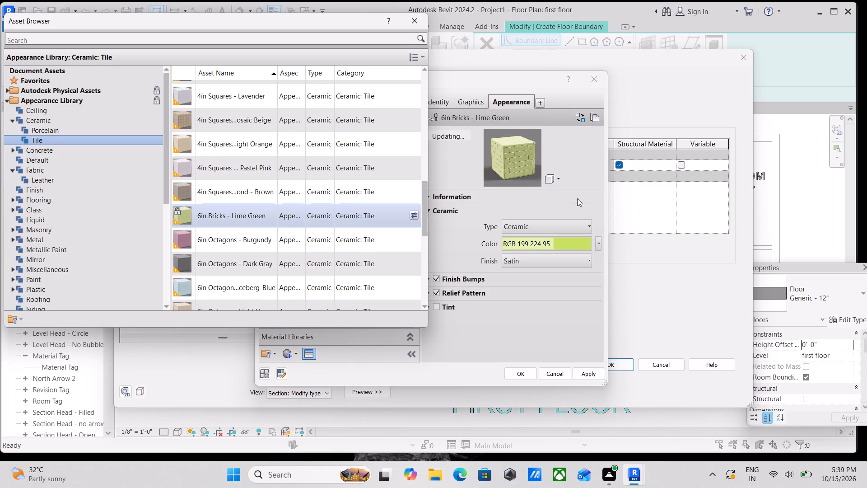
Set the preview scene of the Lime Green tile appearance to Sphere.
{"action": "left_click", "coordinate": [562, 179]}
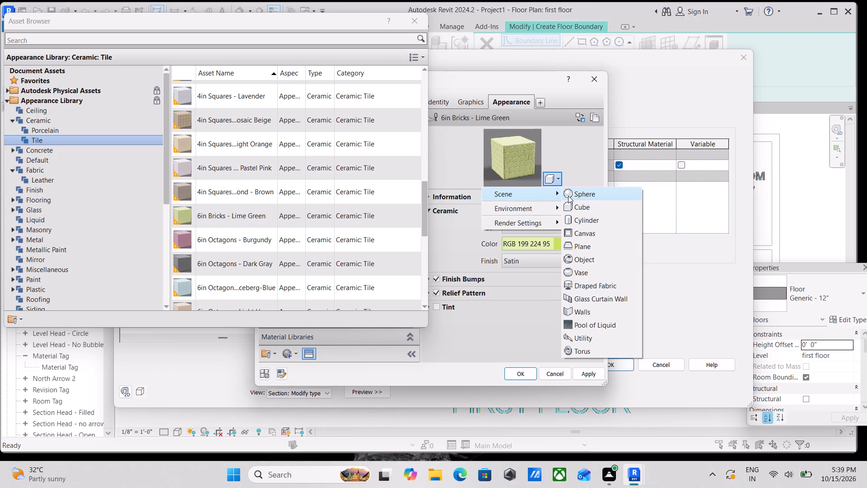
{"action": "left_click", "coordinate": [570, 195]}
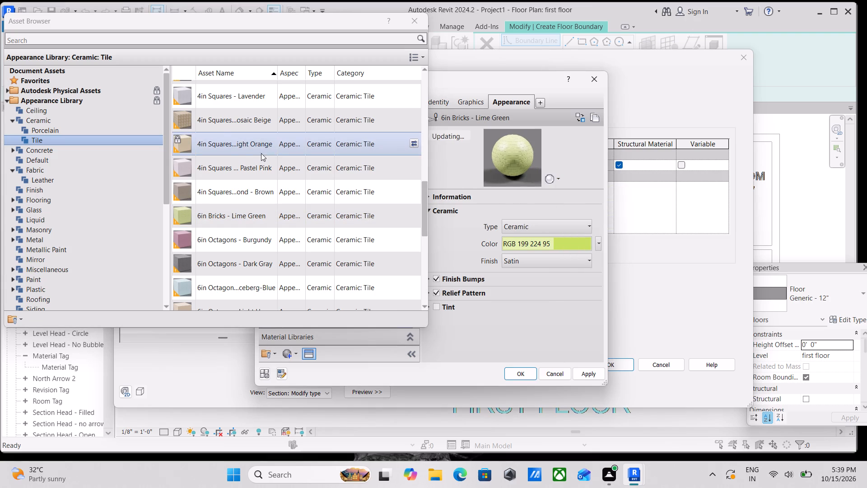
Apply the 1in Squares - Mosaic Blue ceramic tile appearance to the new flooring material.
{"action": "scroll", "coordinate": [219, 113], "scroll_direction": "up", "scroll_amount": 3}
{"action": "scroll", "coordinate": [209, 169], "scroll_direction": "up", "scroll_amount": 2}
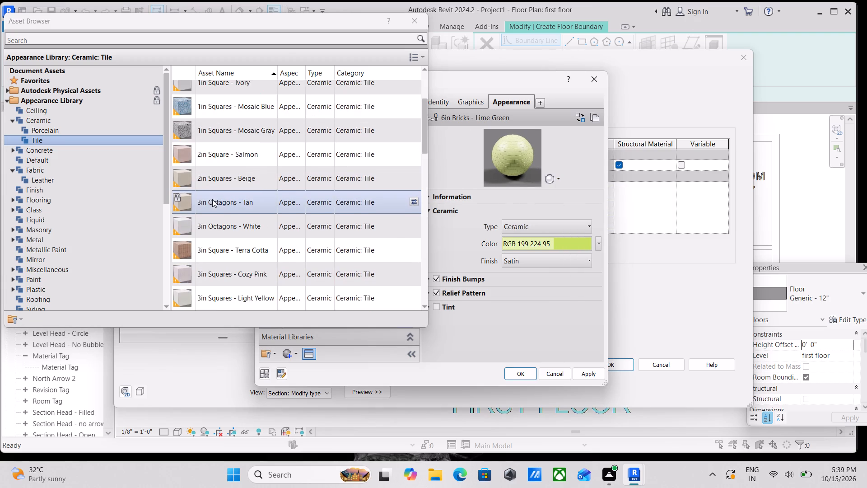
{"action": "scroll", "coordinate": [213, 199], "scroll_direction": "up", "scroll_amount": 4}
{"action": "double_click", "coordinate": [216, 207]}
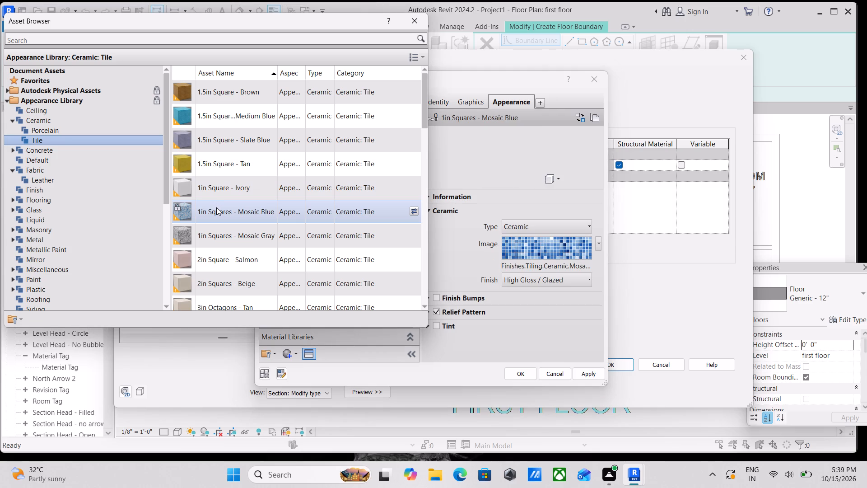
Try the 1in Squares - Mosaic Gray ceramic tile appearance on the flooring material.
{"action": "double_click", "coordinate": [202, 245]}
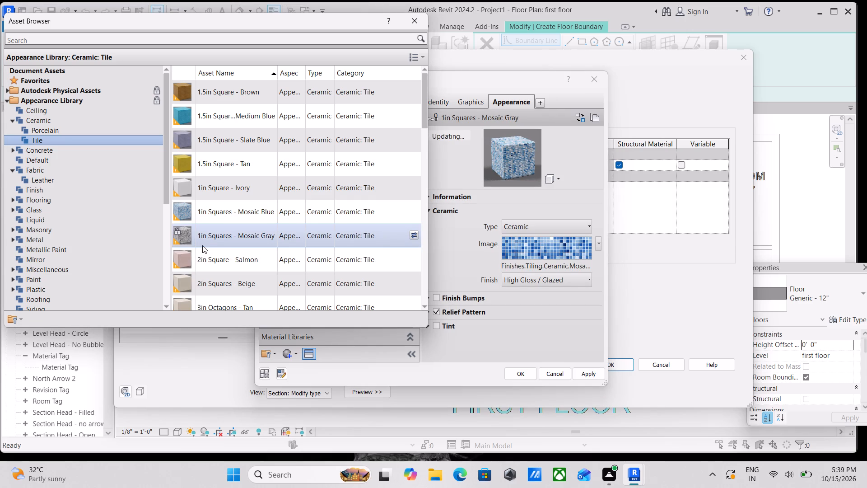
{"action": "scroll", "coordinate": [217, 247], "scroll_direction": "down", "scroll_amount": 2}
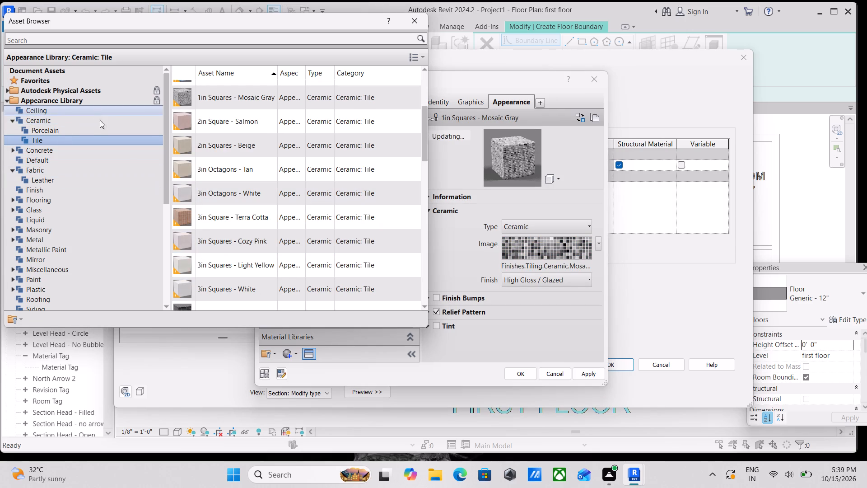
Apply the Ice White porcelain appearance to the MARBLE FLOORING 6" material and accept the material changes.
{"action": "double_click", "coordinate": [57, 129]}
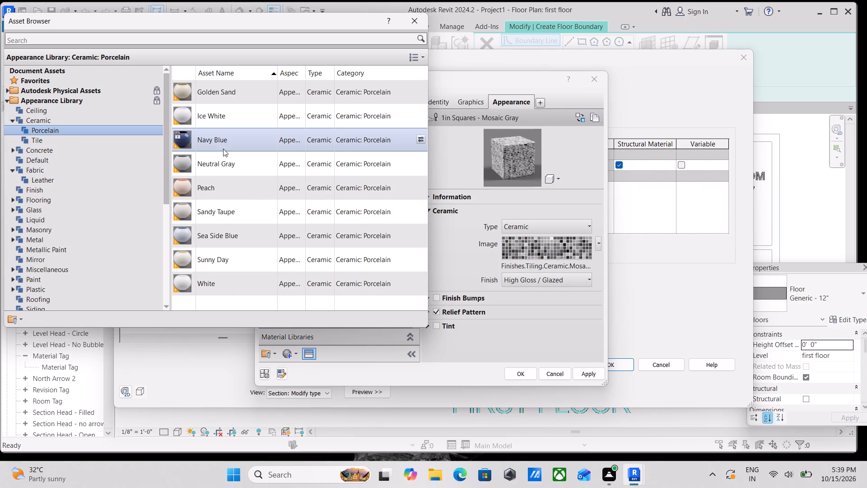
{"action": "left_click", "coordinate": [211, 139]}
{"action": "double_click", "coordinate": [210, 119]}
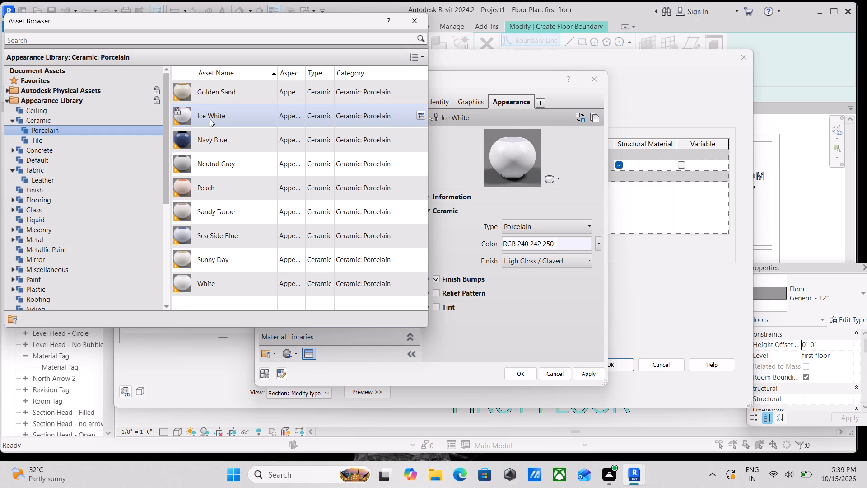
{"action": "scroll", "coordinate": [270, 152], "scroll_direction": "up", "scroll_amount": 3}
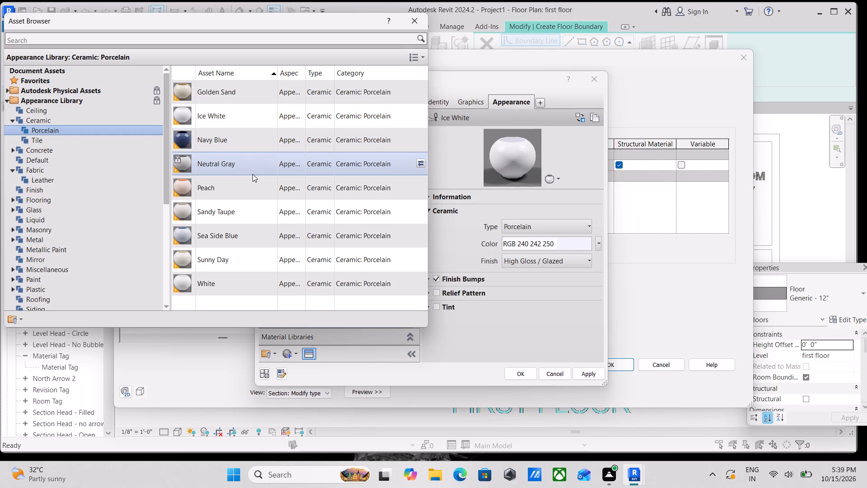
{"action": "double_click", "coordinate": [231, 120]}
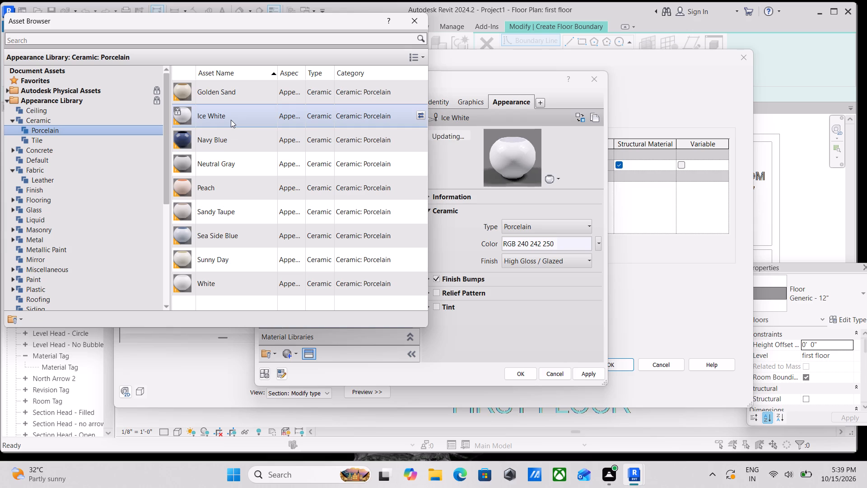
{"action": "left_click", "coordinate": [593, 372]}
{"action": "left_click", "coordinate": [531, 367]}
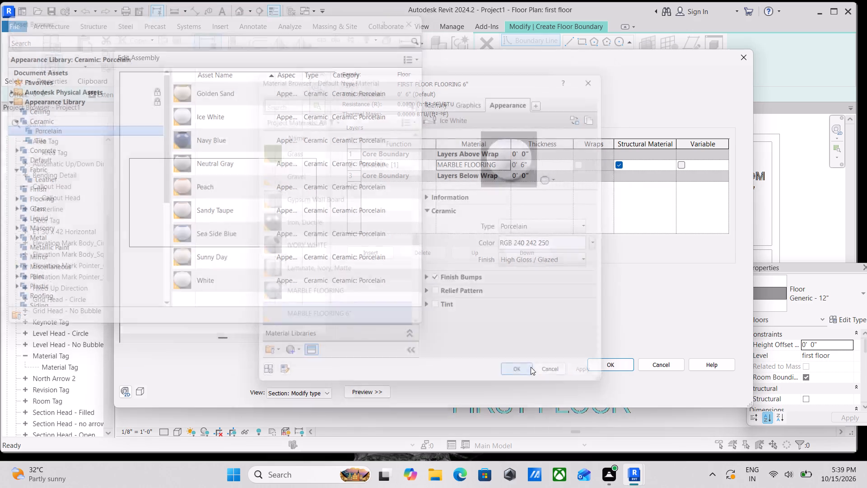
Accept the layer assembly and type properties of the FIRST FLOOR FLOORING 6" floor type.
{"action": "left_click", "coordinate": [708, 367]}
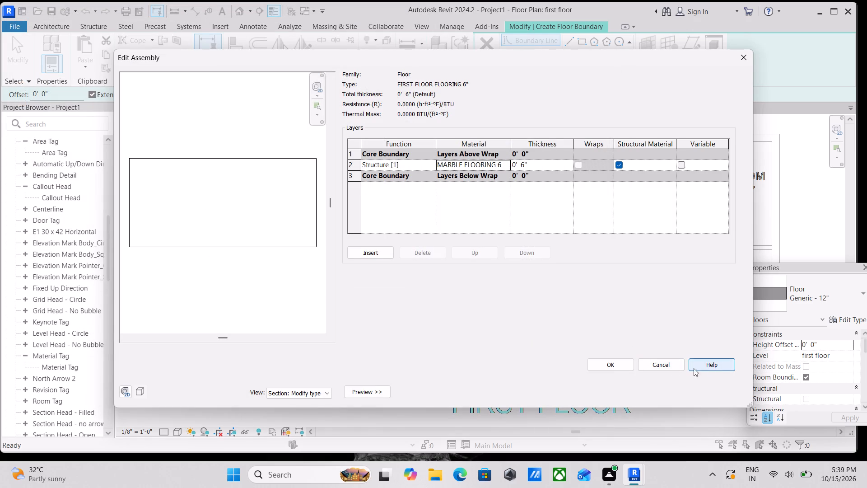
{"action": "left_click", "coordinate": [611, 366]}
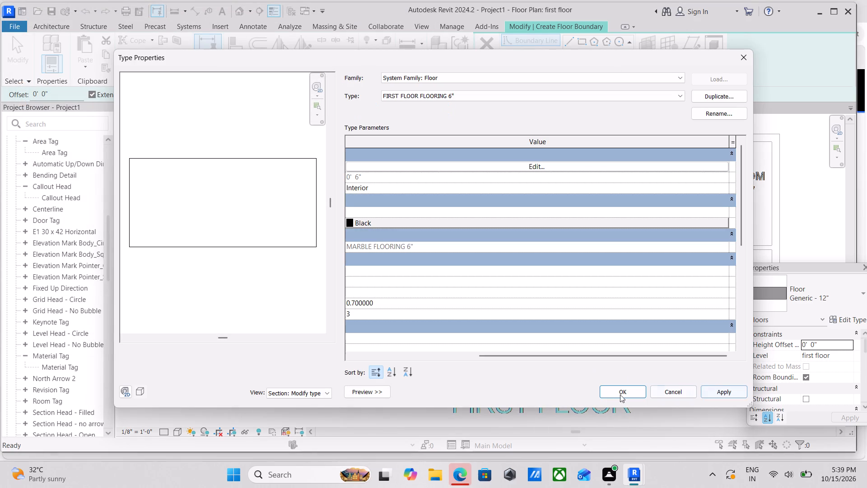
{"action": "left_click", "coordinate": [608, 394]}
Sketch a rectangular floor boundary along the inner wall faces of the Guest Room.
{"action": "scroll", "coordinate": [352, 305], "scroll_direction": "down", "scroll_amount": 2}
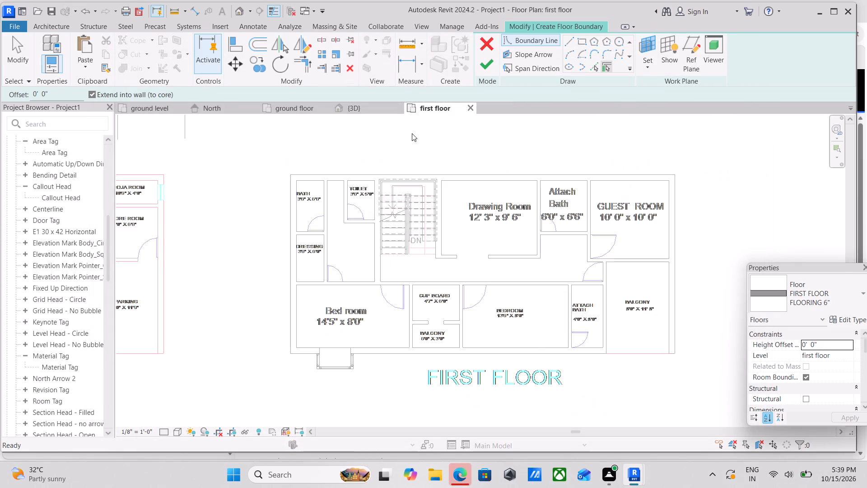
{"action": "left_click", "coordinate": [582, 43]}
{"action": "middle_click_drag", "start_coordinate": [564, 300], "coordinate": [517, 330]}
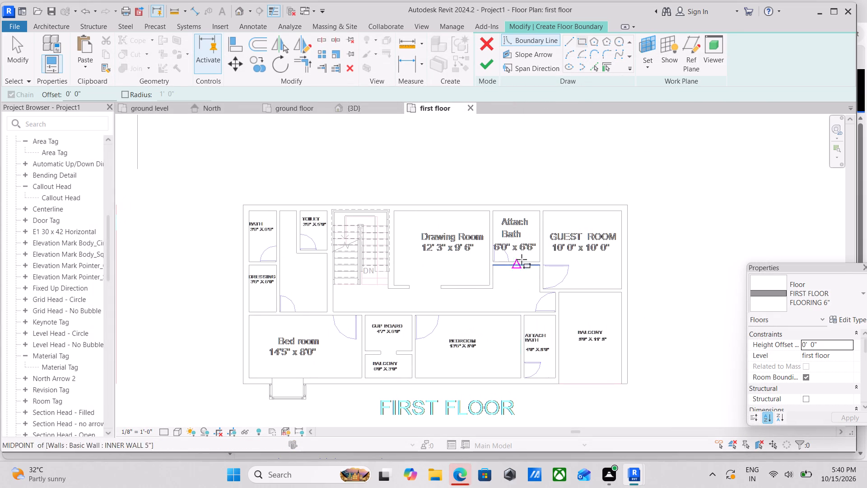
{"action": "scroll", "coordinate": [558, 221], "scroll_direction": "up", "scroll_amount": 3}
{"action": "left_click", "coordinate": [536, 205]}
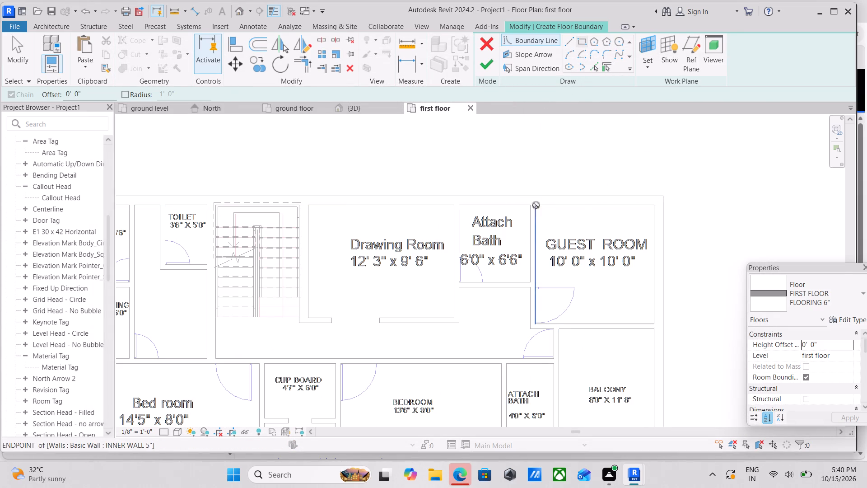
{"action": "left_click", "coordinate": [651, 326]}
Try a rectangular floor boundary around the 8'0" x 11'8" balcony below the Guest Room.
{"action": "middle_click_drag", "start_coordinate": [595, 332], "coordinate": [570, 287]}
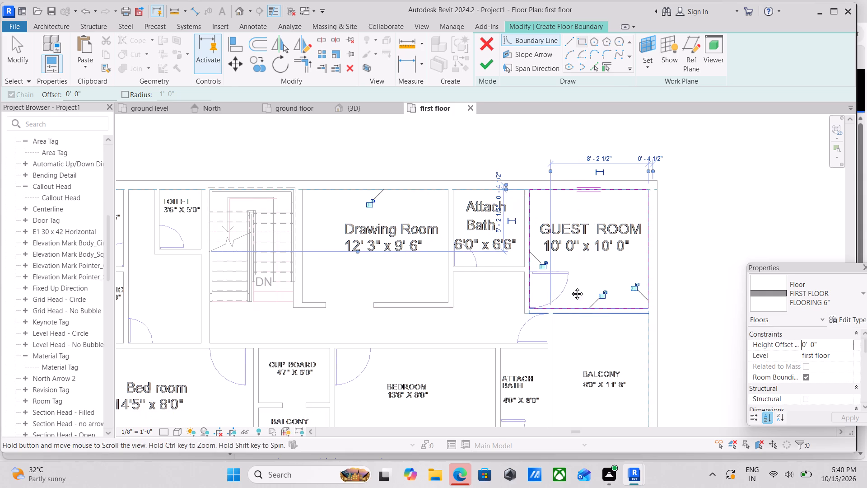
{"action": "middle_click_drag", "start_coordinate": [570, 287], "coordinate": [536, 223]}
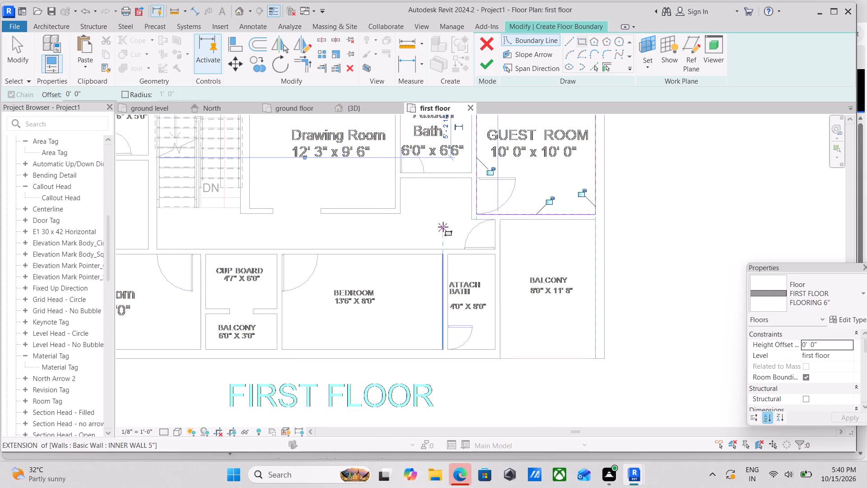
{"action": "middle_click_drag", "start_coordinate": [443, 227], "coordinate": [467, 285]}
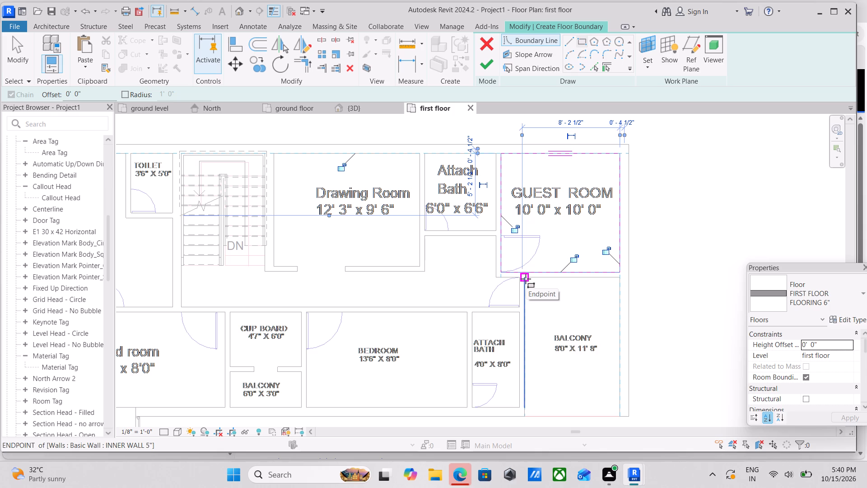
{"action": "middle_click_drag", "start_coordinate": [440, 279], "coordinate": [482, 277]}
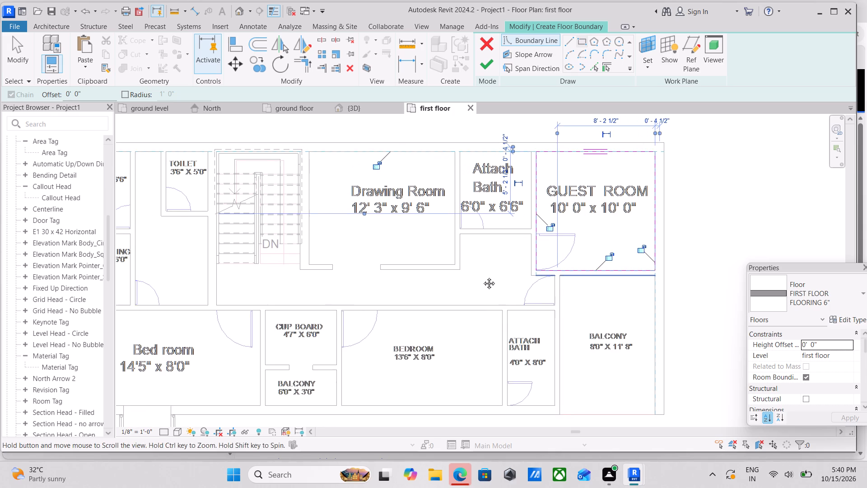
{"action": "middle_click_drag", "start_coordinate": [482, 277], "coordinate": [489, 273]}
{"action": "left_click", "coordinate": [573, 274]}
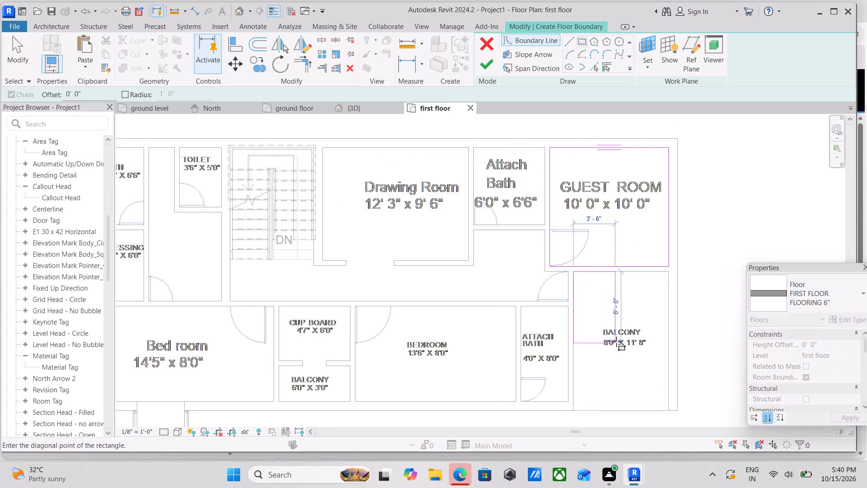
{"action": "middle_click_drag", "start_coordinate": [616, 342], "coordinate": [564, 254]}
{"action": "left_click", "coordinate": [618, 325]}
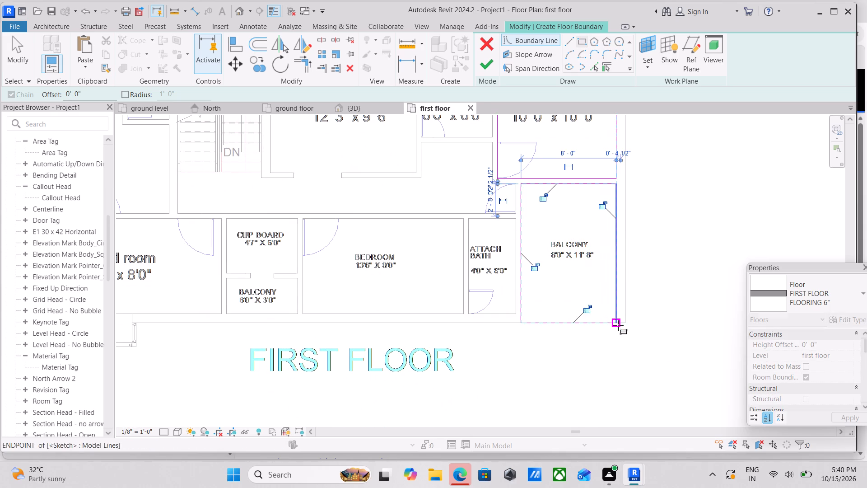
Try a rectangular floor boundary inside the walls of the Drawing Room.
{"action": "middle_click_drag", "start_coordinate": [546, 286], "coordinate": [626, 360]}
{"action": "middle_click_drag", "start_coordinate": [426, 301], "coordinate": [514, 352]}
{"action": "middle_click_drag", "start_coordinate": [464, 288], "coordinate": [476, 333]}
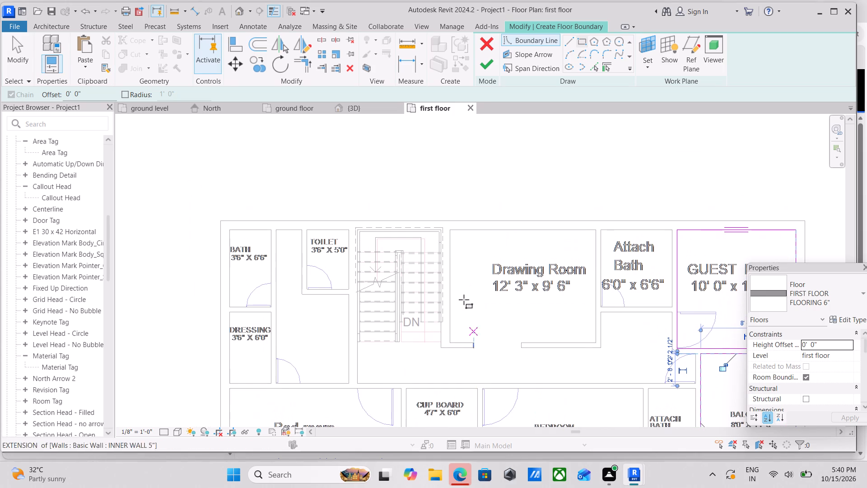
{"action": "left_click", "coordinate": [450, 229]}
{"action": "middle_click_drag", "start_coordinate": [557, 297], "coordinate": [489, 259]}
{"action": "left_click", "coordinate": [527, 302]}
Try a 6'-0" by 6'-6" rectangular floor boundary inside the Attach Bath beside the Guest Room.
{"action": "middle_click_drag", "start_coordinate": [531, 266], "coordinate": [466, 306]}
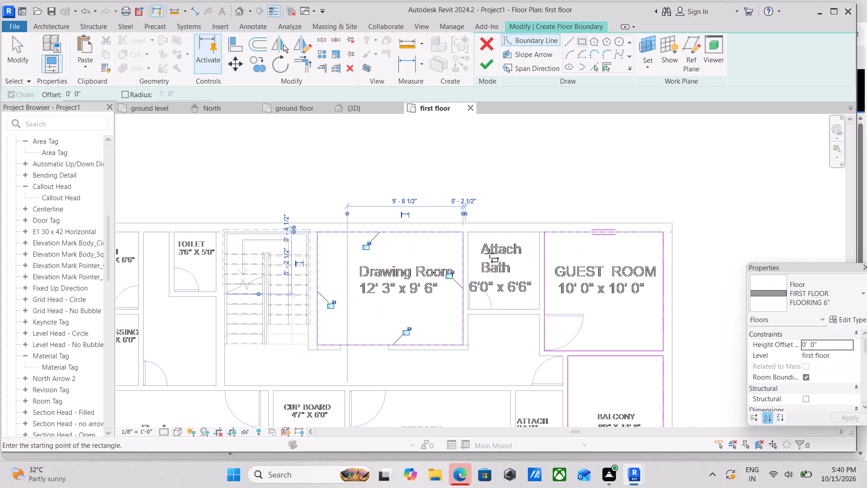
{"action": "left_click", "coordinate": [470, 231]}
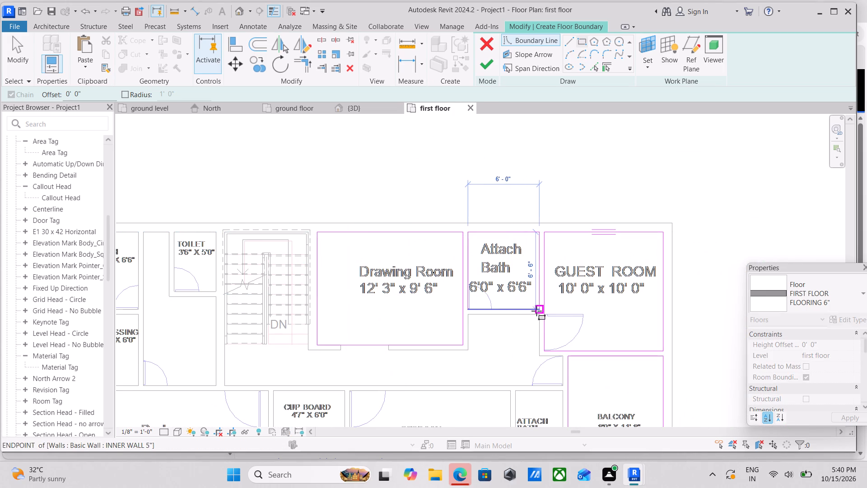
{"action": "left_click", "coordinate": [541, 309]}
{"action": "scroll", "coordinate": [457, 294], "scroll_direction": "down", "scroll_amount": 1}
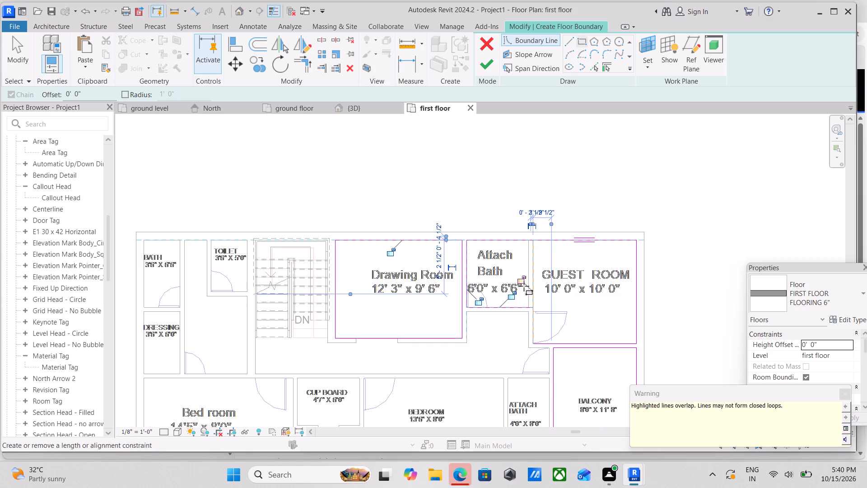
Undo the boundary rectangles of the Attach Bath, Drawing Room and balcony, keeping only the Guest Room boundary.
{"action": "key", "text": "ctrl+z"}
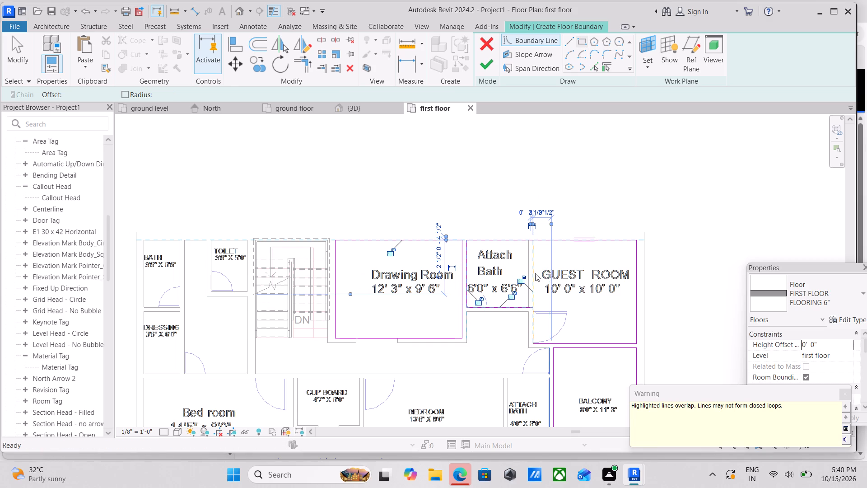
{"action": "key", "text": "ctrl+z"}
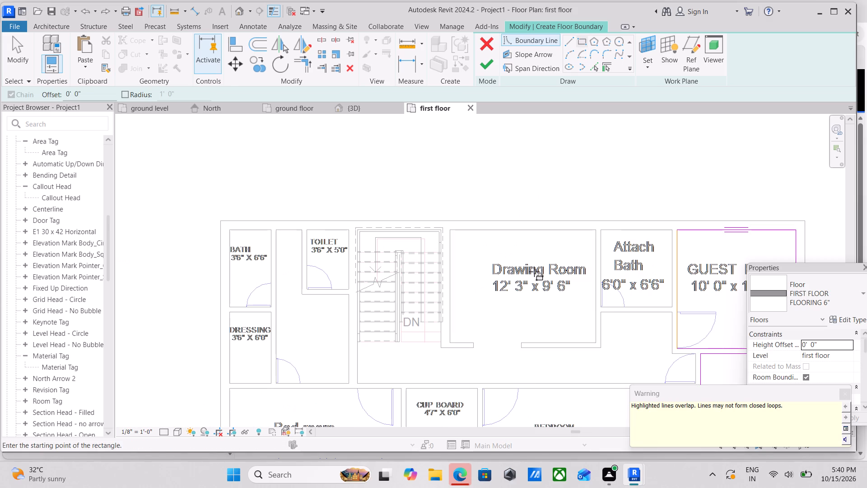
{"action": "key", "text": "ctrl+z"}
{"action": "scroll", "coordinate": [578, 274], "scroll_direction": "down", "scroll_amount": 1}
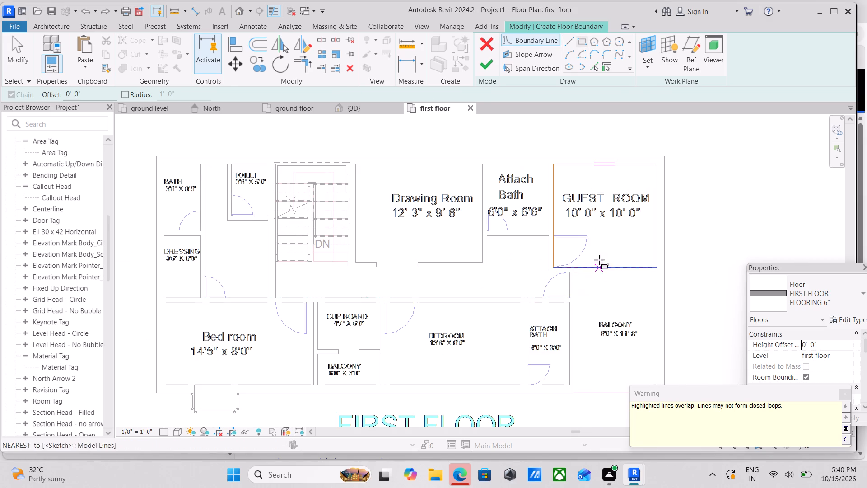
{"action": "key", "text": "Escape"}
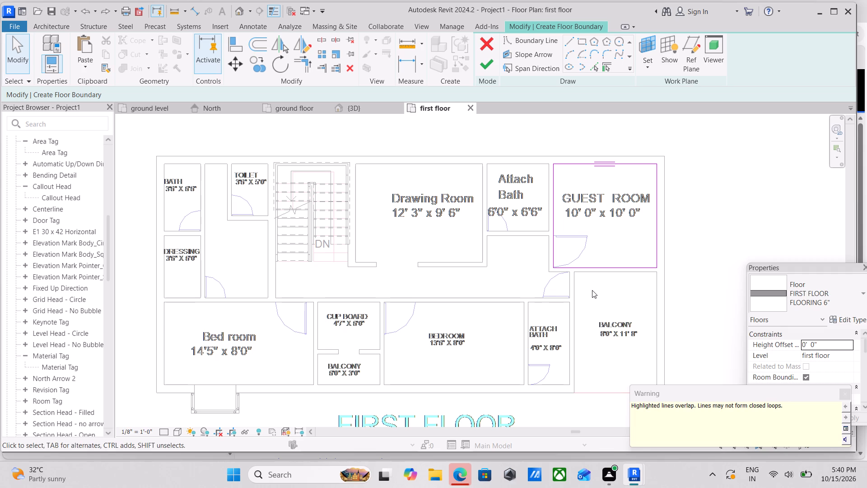
Sketch a rectangular floor boundary around the 8'0" x 11'8" balcony, between its wall corners.
{"action": "left_click", "coordinate": [580, 40]}
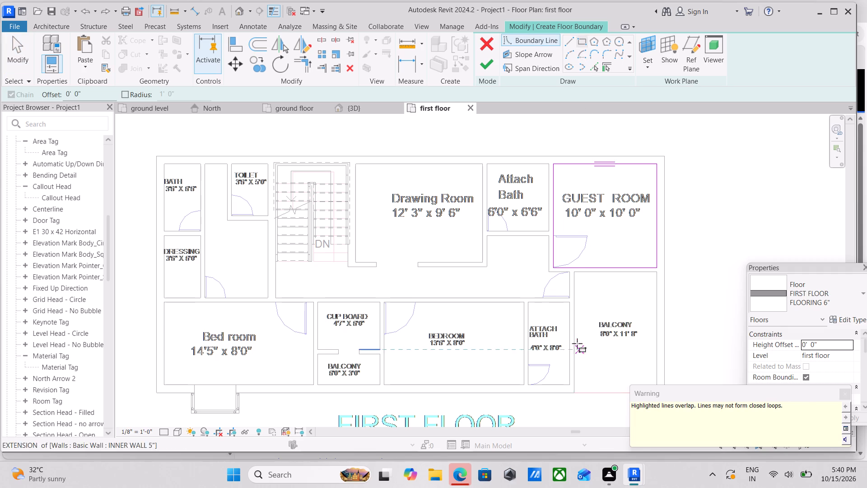
{"action": "middle_click_drag", "start_coordinate": [572, 339], "coordinate": [505, 273]}
{"action": "scroll", "coordinate": [531, 235], "scroll_direction": "up", "scroll_amount": 3}
{"action": "left_click", "coordinate": [499, 192]}
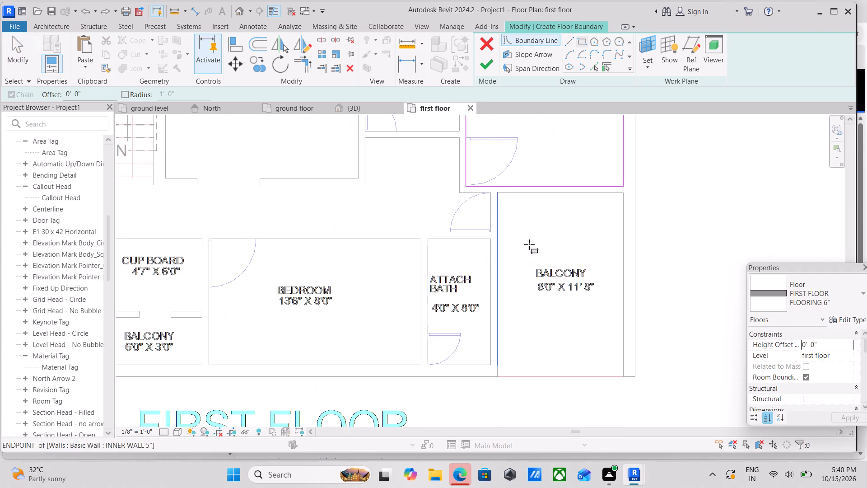
{"action": "middle_click_drag", "start_coordinate": [577, 314], "coordinate": [553, 296]}
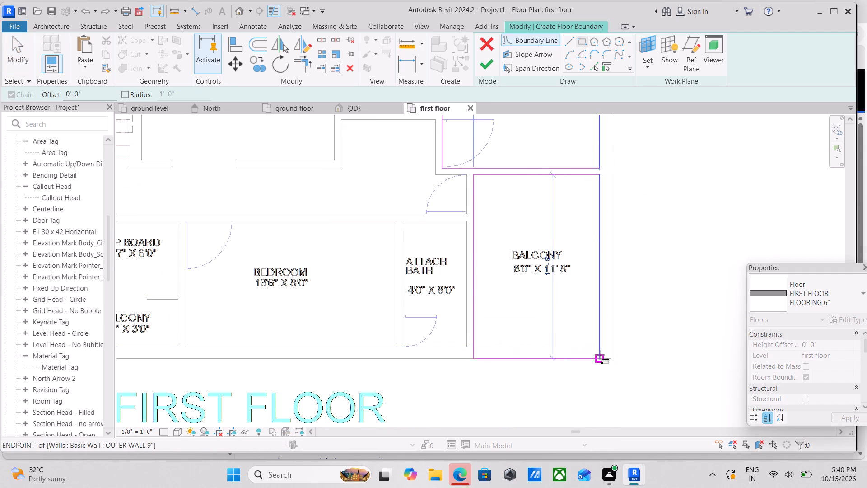
{"action": "left_click", "coordinate": [600, 355]}
Sketch a 6'-0" by 6'-6" rectangular floor boundary inside the Attach Bath beside the Guest Room.
{"action": "scroll", "coordinate": [553, 249], "scroll_direction": "down", "scroll_amount": 2}
{"action": "middle_click_drag", "start_coordinate": [553, 253], "coordinate": [564, 377]}
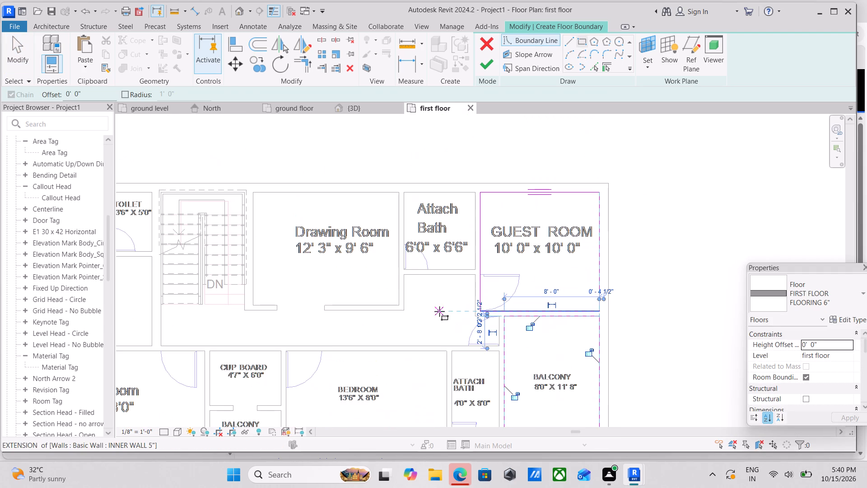
{"action": "middle_click_drag", "start_coordinate": [439, 311], "coordinate": [466, 372]}
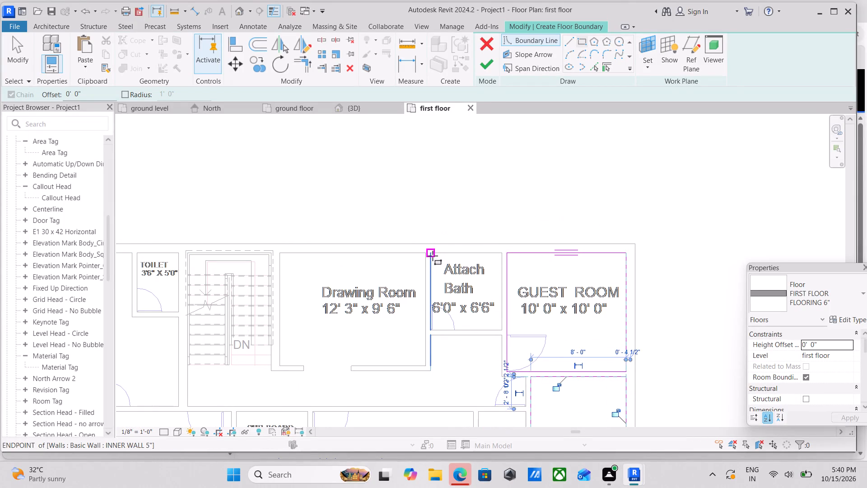
{"action": "left_click", "coordinate": [433, 256]}
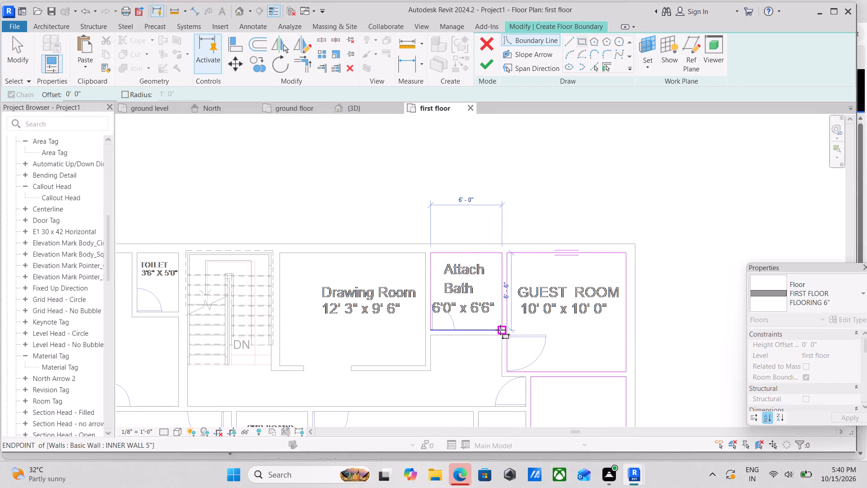
{"action": "left_click", "coordinate": [500, 330]}
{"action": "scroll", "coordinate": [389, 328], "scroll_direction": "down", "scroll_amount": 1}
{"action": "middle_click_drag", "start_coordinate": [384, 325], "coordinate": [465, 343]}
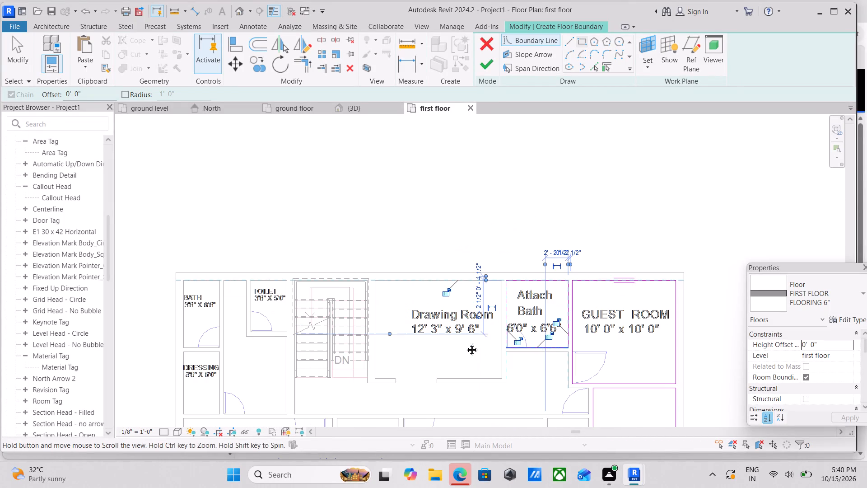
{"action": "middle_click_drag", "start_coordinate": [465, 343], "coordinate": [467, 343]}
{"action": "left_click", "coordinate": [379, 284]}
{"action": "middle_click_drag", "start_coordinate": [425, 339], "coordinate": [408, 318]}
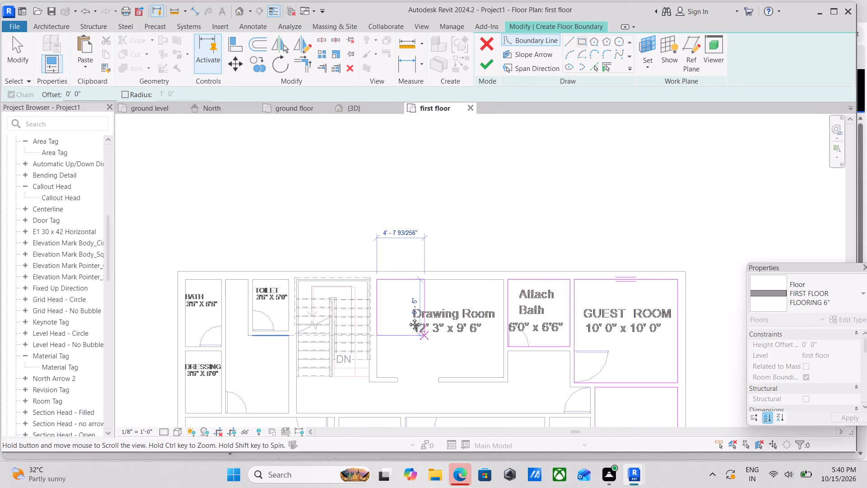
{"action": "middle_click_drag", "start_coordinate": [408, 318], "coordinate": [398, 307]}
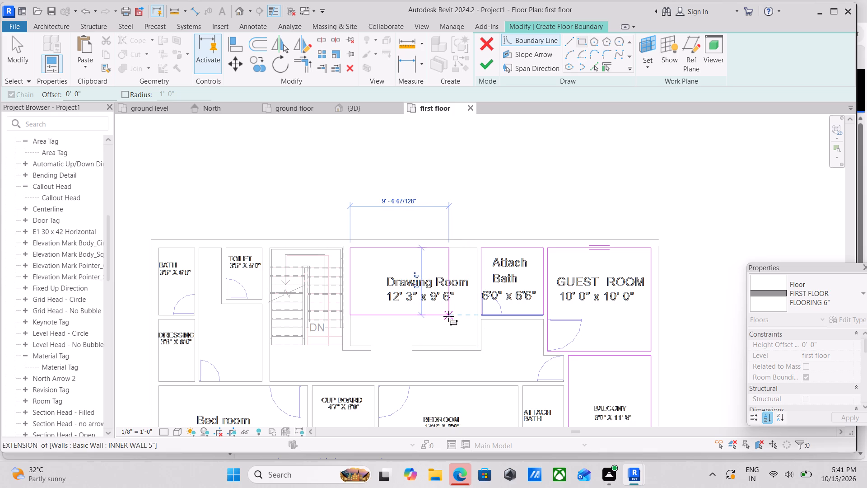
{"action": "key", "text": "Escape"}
Sketch a 3'-6" by 6'-6" rectangular floor boundary inside the Bath above the Dressing room, between its wall corners.
{"action": "middle_click_drag", "start_coordinate": [243, 298], "coordinate": [284, 248]}
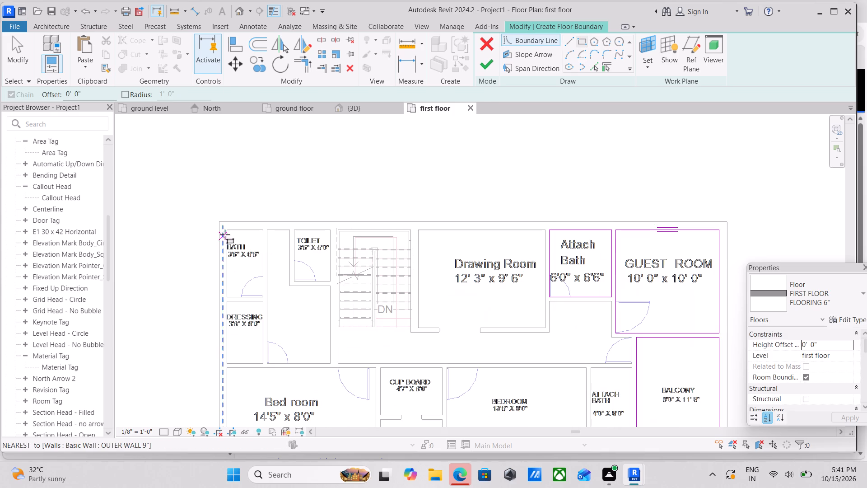
{"action": "left_click", "coordinate": [228, 233]}
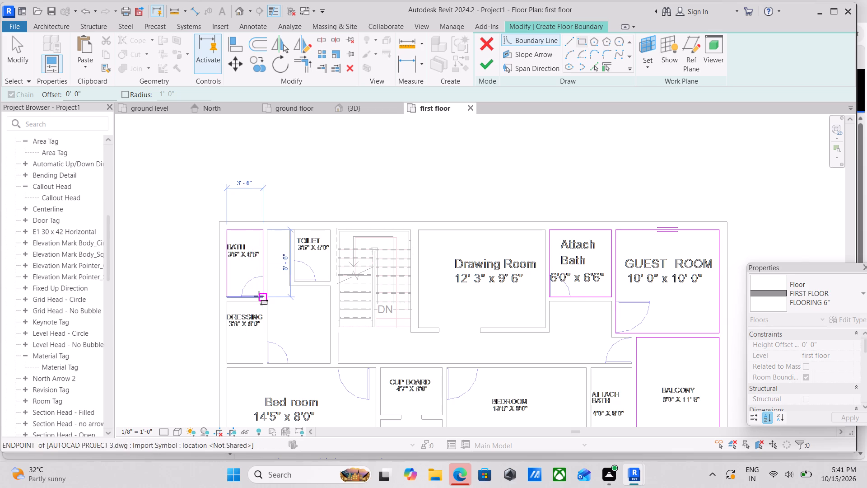
{"action": "scroll", "coordinate": [259, 296], "scroll_direction": "up", "scroll_amount": 3}
{"action": "left_click", "coordinate": [266, 297]}
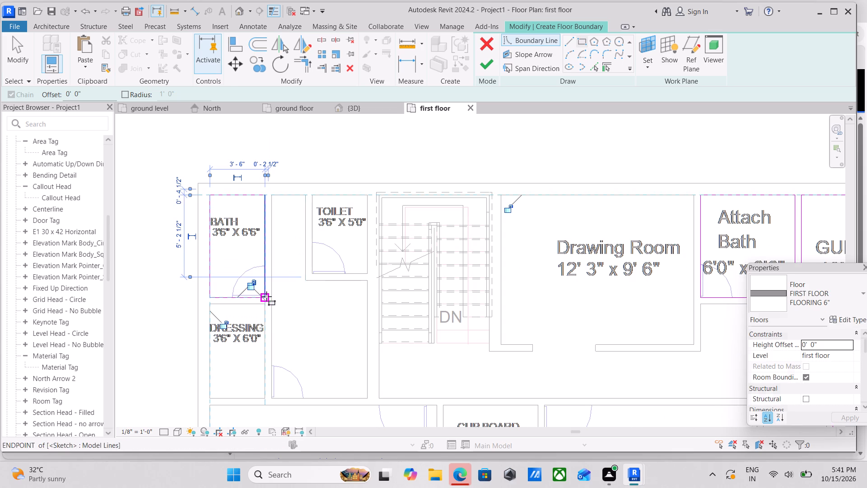
Sketch a 3'-6" by 5'-0" rectangular floor boundary inside the Toilet beside the staircase.
{"action": "left_click", "coordinate": [311, 196]}
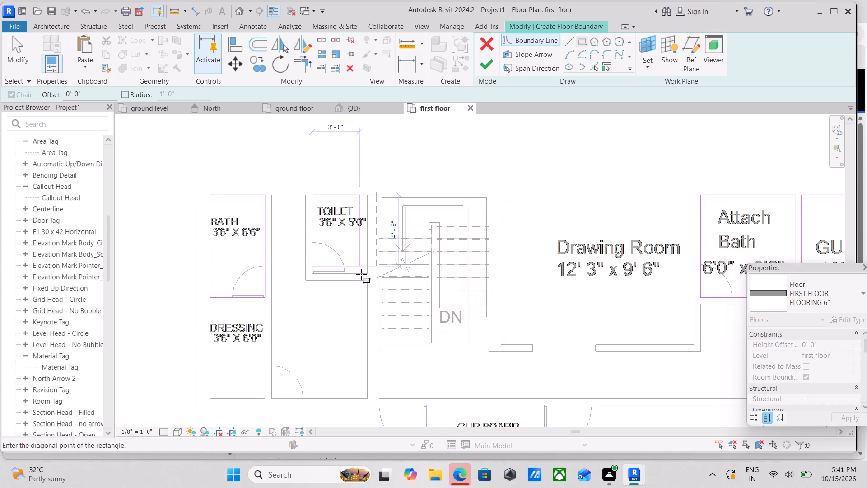
{"action": "left_click", "coordinate": [369, 275]}
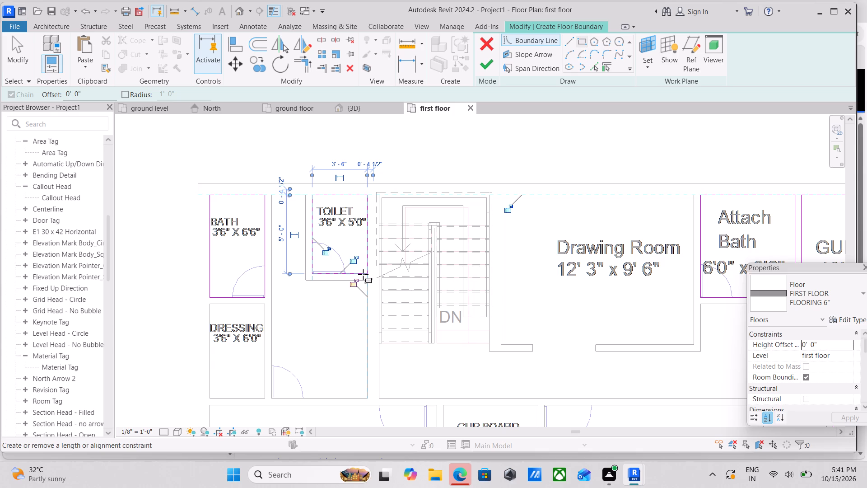
Sketch a rectangular floor boundary around the 14'5" x 8'0" Bed room, between its inner wall corners.
{"action": "scroll", "coordinate": [304, 332], "scroll_direction": "down", "scroll_amount": 1}
{"action": "middle_click_drag", "start_coordinate": [308, 325], "coordinate": [318, 251]}
{"action": "middle_click_drag", "start_coordinate": [299, 333], "coordinate": [312, 272]}
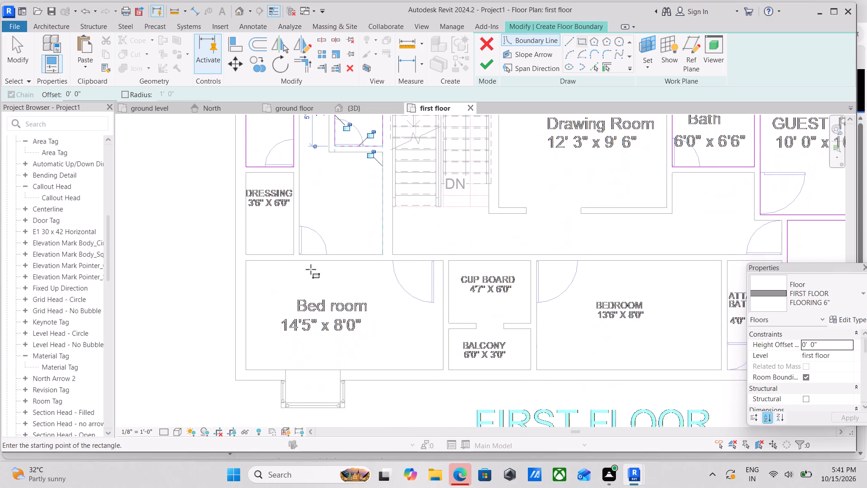
{"action": "scroll", "coordinate": [251, 283], "scroll_direction": "up", "scroll_amount": 2}
{"action": "left_click", "coordinate": [246, 253]}
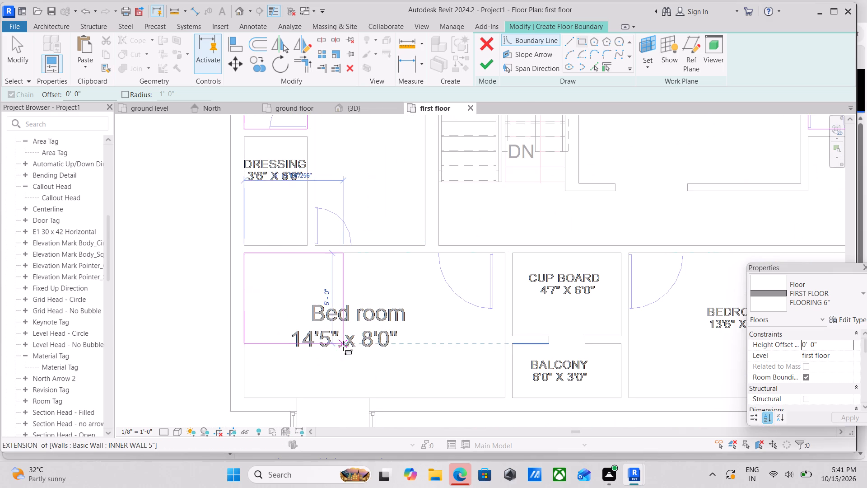
{"action": "middle_click_drag", "start_coordinate": [343, 346], "coordinate": [218, 269]}
{"action": "left_click", "coordinate": [383, 322]}
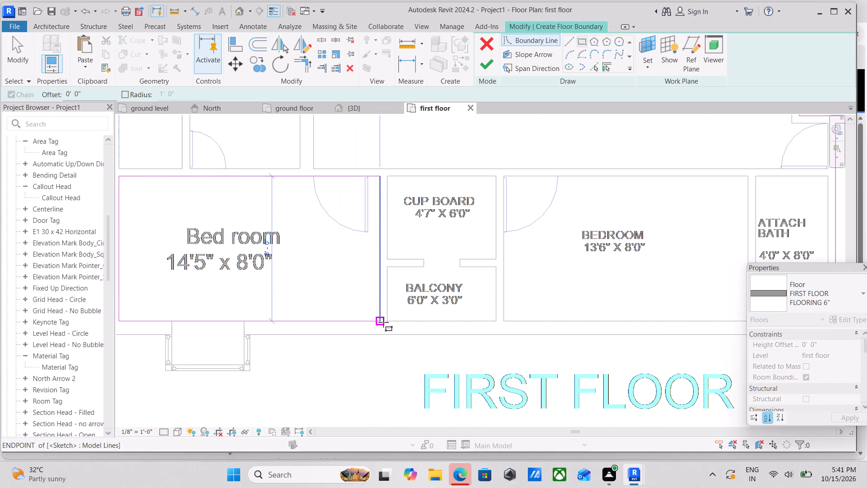
Sketch a rectangular floor boundary inside the 4'7" x 6'0" Cup Board between the two bedrooms.
{"action": "middle_click_drag", "start_coordinate": [326, 276], "coordinate": [216, 285]}
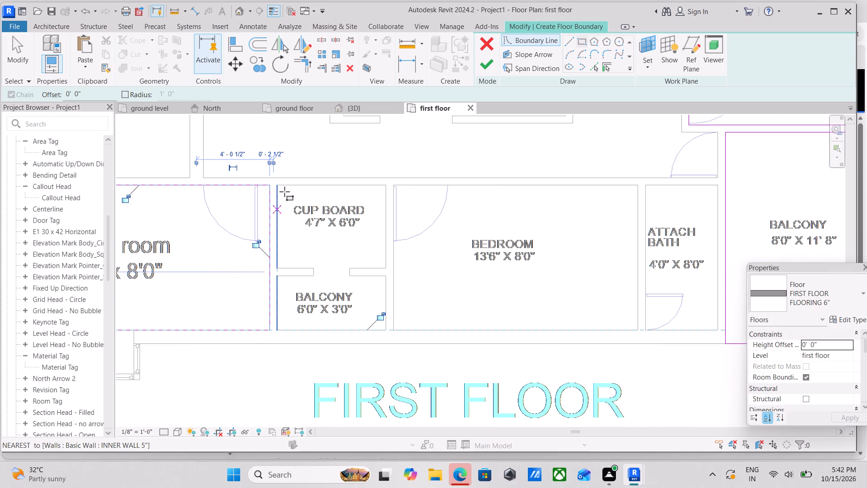
{"action": "left_click", "coordinate": [281, 188]}
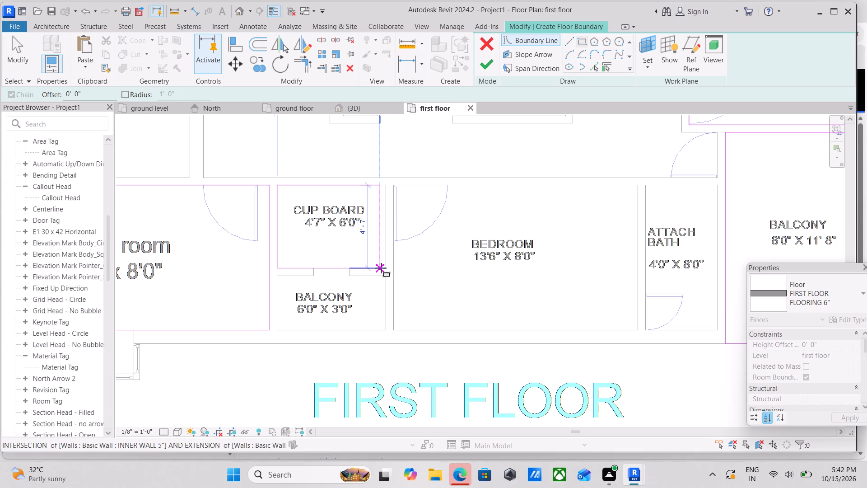
{"action": "left_click", "coordinate": [386, 267]}
Sketch a 6'-0" by 3'-9" rectangular floor boundary over the small balcony below the Cup Board, reaching the outer wall's exterior face.
{"action": "middle_click_drag", "start_coordinate": [305, 308], "coordinate": [310, 286]}
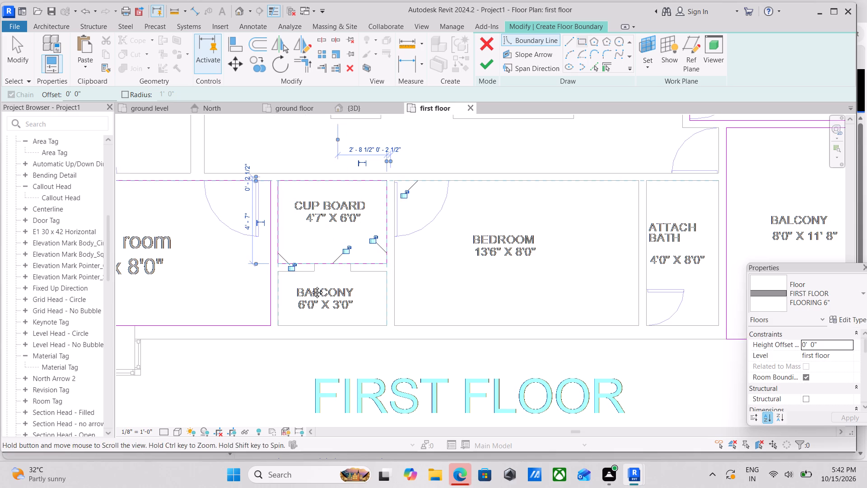
{"action": "middle_click_drag", "start_coordinate": [310, 286], "coordinate": [314, 267]}
{"action": "scroll", "coordinate": [284, 247], "scroll_direction": "up", "scroll_amount": 2}
{"action": "left_click", "coordinate": [287, 234]}
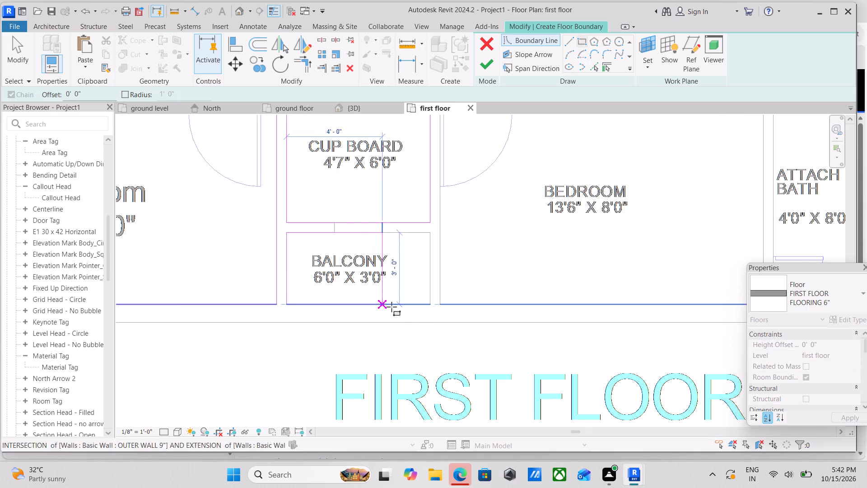
{"action": "middle_click_drag", "start_coordinate": [427, 324], "coordinate": [407, 275]}
{"action": "scroll", "coordinate": [406, 274], "scroll_direction": "down", "scroll_amount": 3}
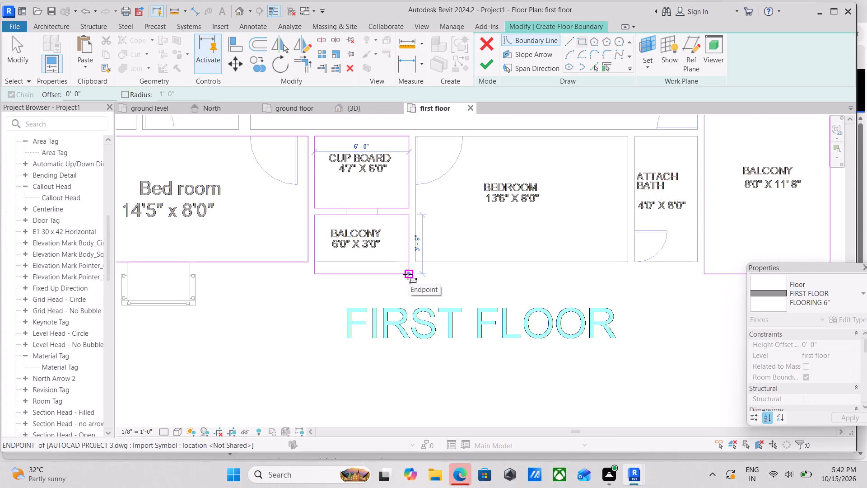
{"action": "left_click", "coordinate": [408, 274]}
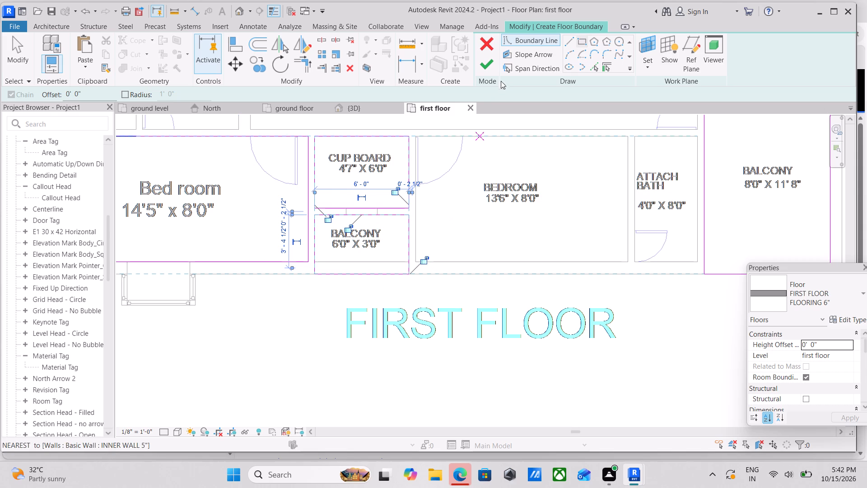
Finish the FIRST FLOOR FLOORING 6" floor sketch without attaching the walls to its bottom.
{"action": "left_click", "coordinate": [488, 64]}
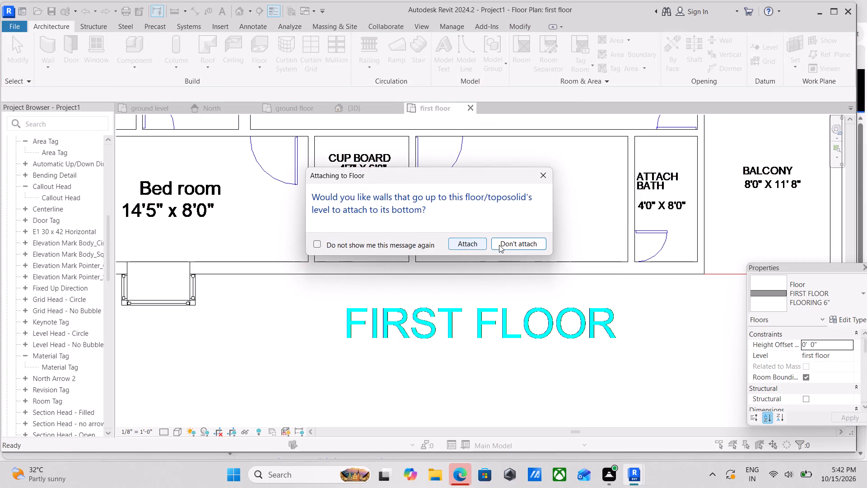
{"action": "left_click", "coordinate": [506, 244]}
Examine the new first-floor slabs in the 3D view, orbiting to the front wall around the small balcony.
{"action": "scroll", "coordinate": [434, 247], "scroll_direction": "down", "scroll_amount": 5}
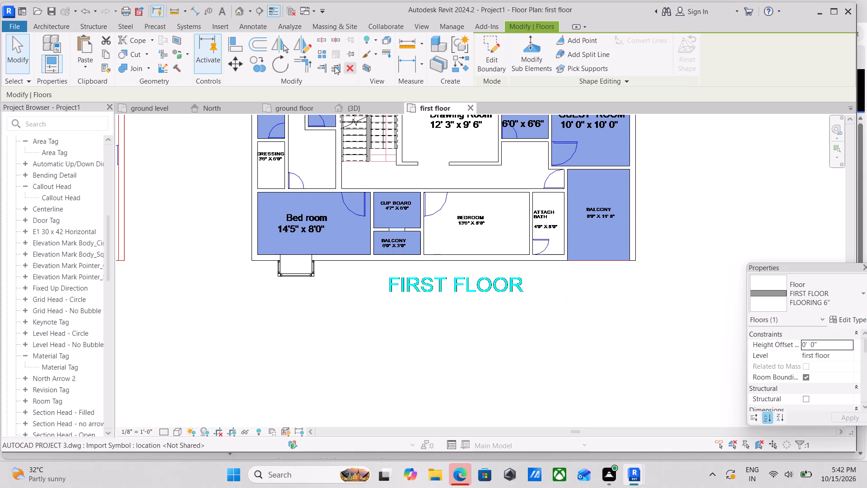
{"action": "left_click", "coordinate": [363, 109]}
{"action": "scroll", "coordinate": [394, 216], "scroll_direction": "down", "scroll_amount": 3}
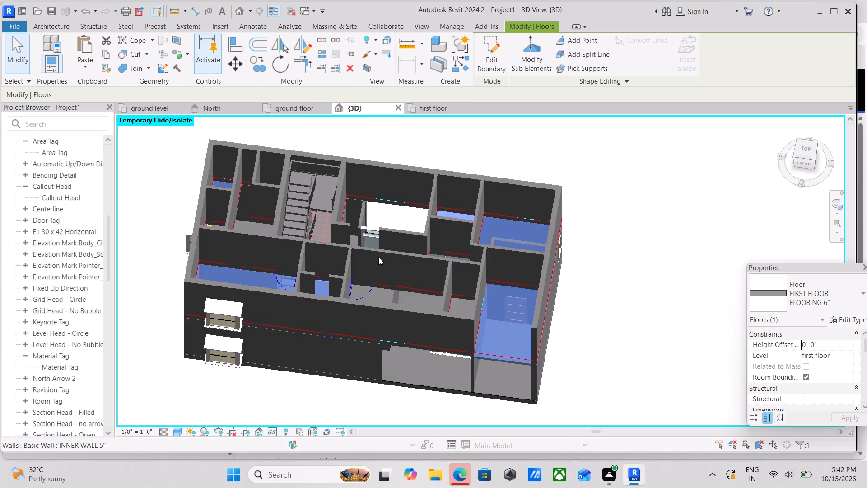
{"action": "middle_click_drag", "start_coordinate": [371, 265], "coordinate": [391, 211]}
{"action": "scroll", "coordinate": [417, 293], "scroll_direction": "up", "scroll_amount": 2}
{"action": "scroll", "coordinate": [415, 293], "scroll_direction": "down", "scroll_amount": 1}
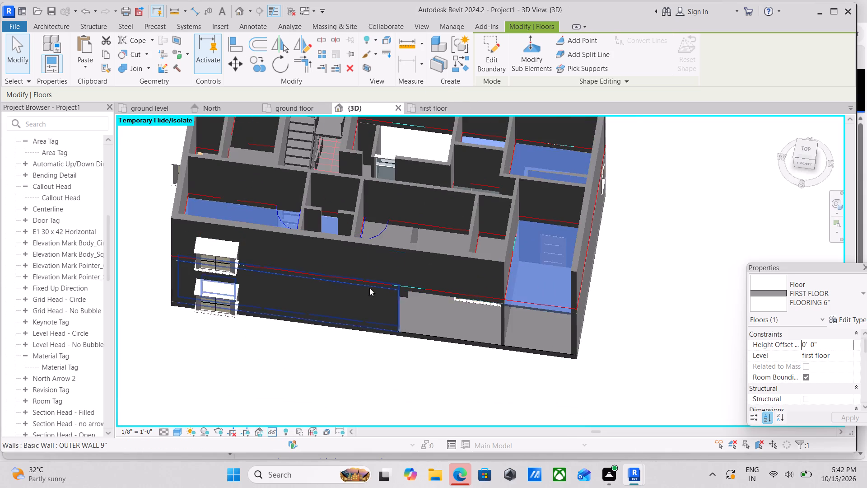
{"action": "scroll", "coordinate": [340, 282], "scroll_direction": "down", "scroll_amount": 2}
{"action": "scroll", "coordinate": [330, 273], "scroll_direction": "up", "scroll_amount": 2}
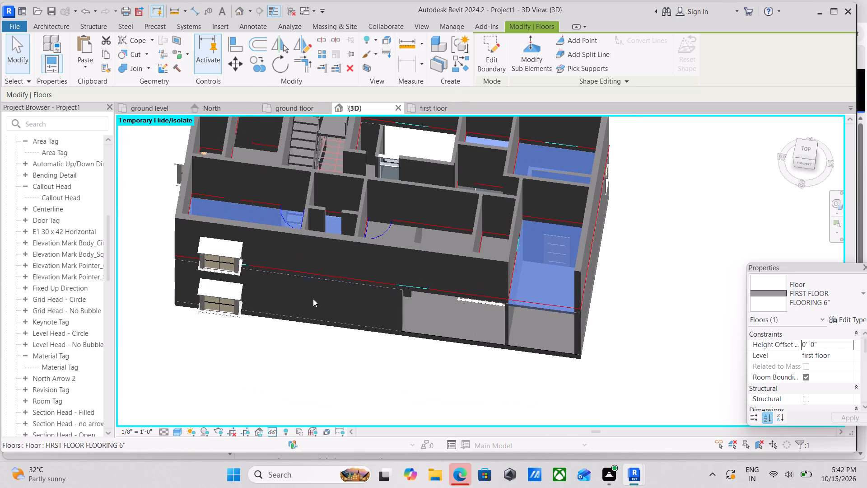
{"action": "middle_click_drag", "start_coordinate": [369, 306], "coordinate": [398, 247], "text": "shift"}
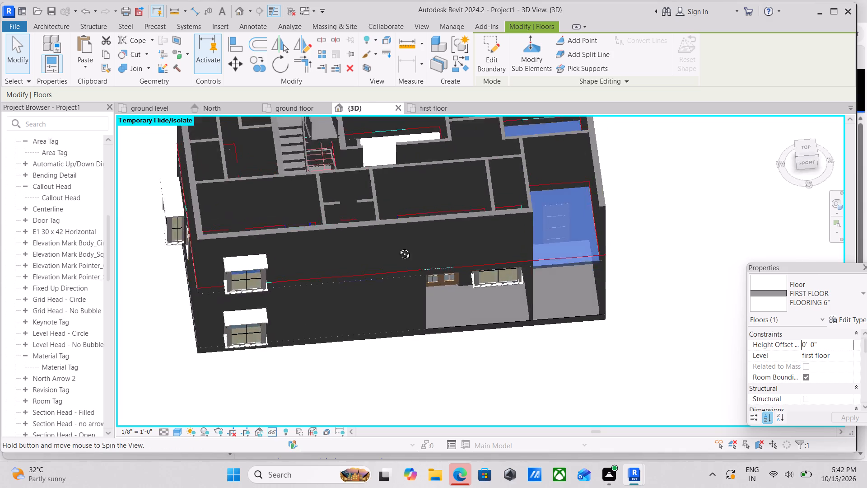
{"action": "middle_click_drag", "start_coordinate": [398, 247], "coordinate": [423, 139], "text": "shift"}
{"action": "scroll", "coordinate": [387, 244], "scroll_direction": "up", "scroll_amount": 2}
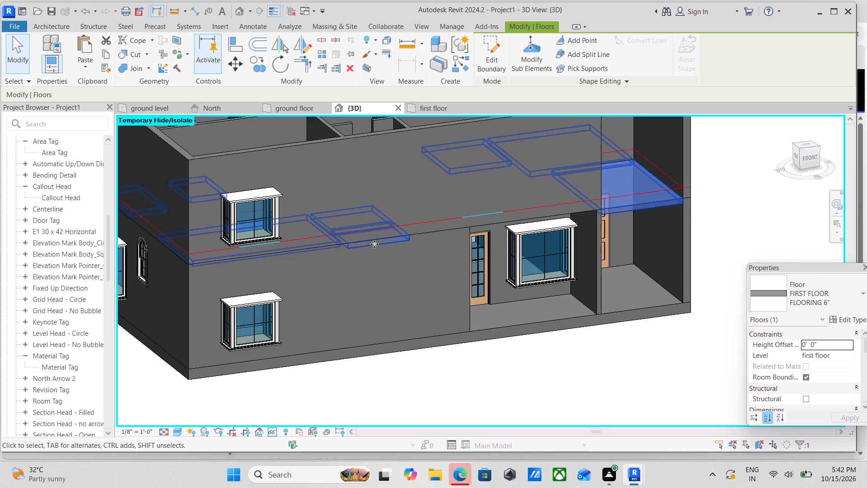
Reopen the boundary sketch of the FIRST FLOOR FLOORING 6" floor in 3D and view the small balcony from the top.
{"action": "left_click", "coordinate": [374, 244]}
{"action": "middle_click_drag", "start_coordinate": [374, 244], "coordinate": [389, 244]}
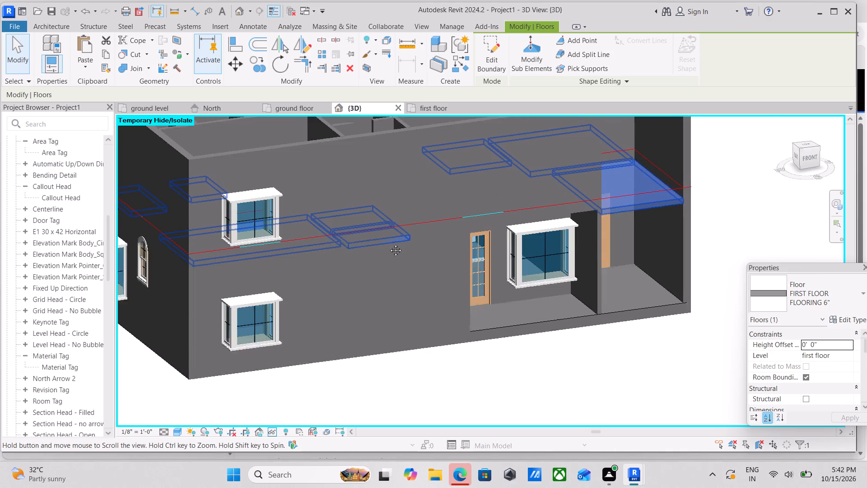
{"action": "middle_click_drag", "start_coordinate": [389, 244], "coordinate": [457, 264]}
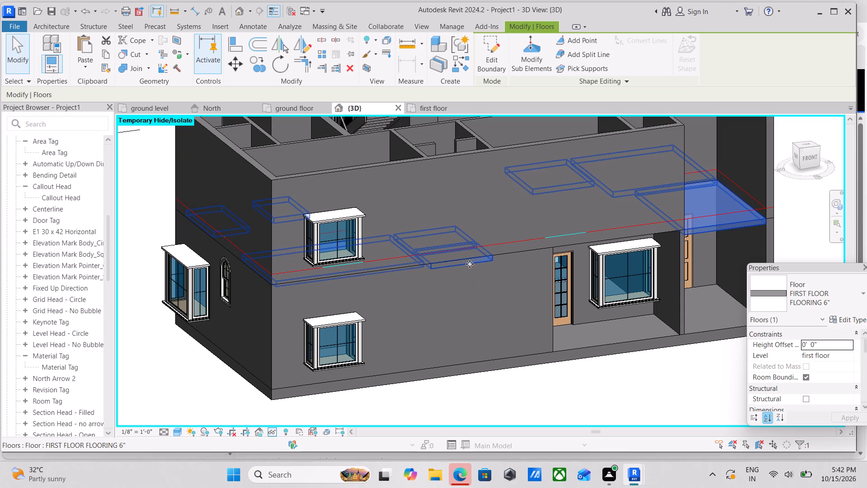
{"action": "left_click", "coordinate": [470, 264]}
{"action": "scroll", "coordinate": [489, 281], "scroll_direction": "down", "scroll_amount": 1}
{"action": "middle_click_drag", "start_coordinate": [489, 281], "coordinate": [408, 318]}
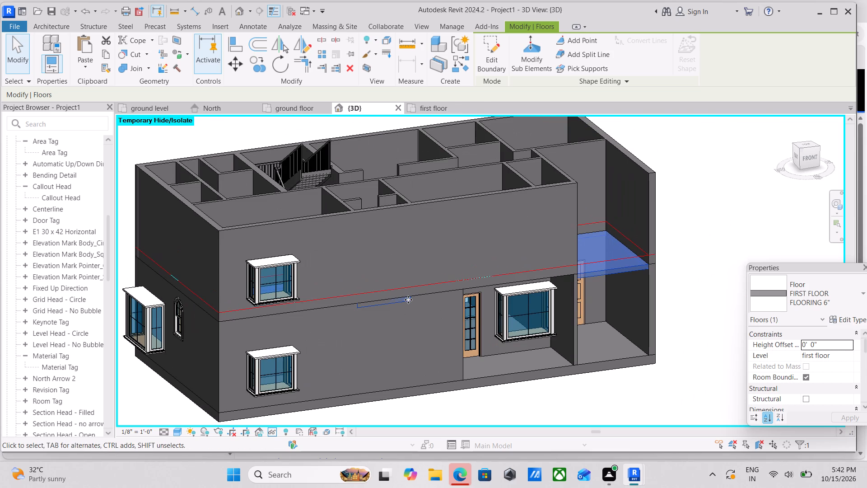
{"action": "left_click", "coordinate": [406, 301]}
{"action": "left_click", "coordinate": [497, 62]}
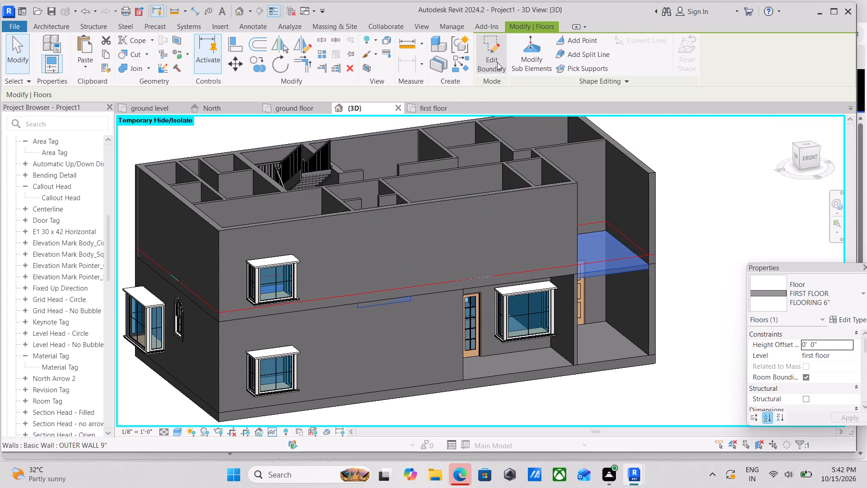
{"action": "left_click", "coordinate": [802, 145]}
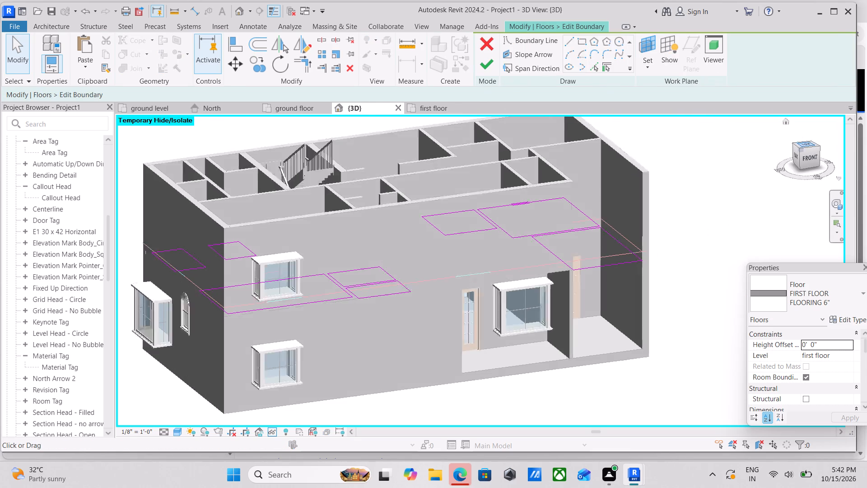
{"action": "scroll", "coordinate": [420, 317], "scroll_direction": "up", "scroll_amount": 7}
{"action": "scroll", "coordinate": [392, 195], "scroll_direction": "up", "scroll_amount": 4}
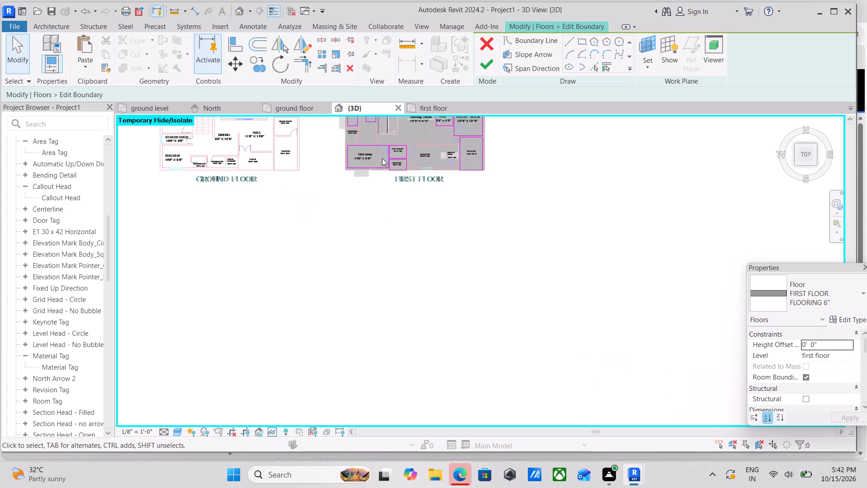
{"action": "scroll", "coordinate": [382, 158], "scroll_direction": "up", "scroll_amount": 12}
{"action": "middle_click_drag", "start_coordinate": [415, 189], "coordinate": [379, 311]}
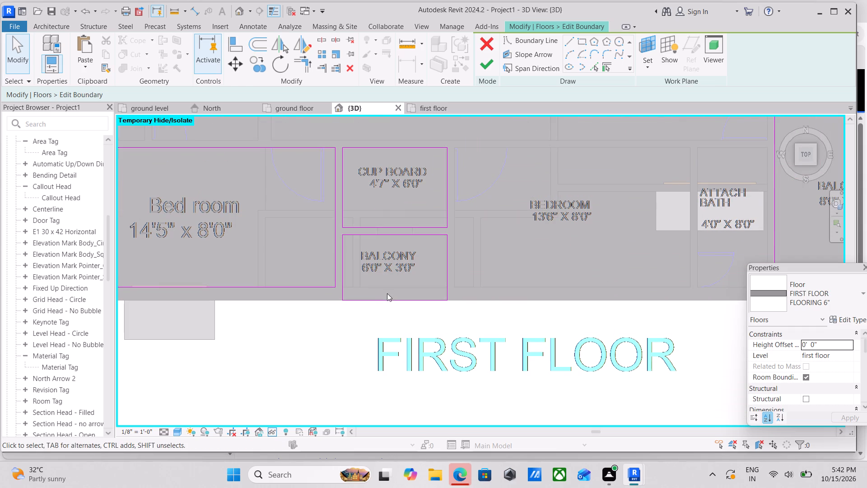
{"action": "scroll", "coordinate": [385, 290], "scroll_direction": "down", "scroll_amount": 1}
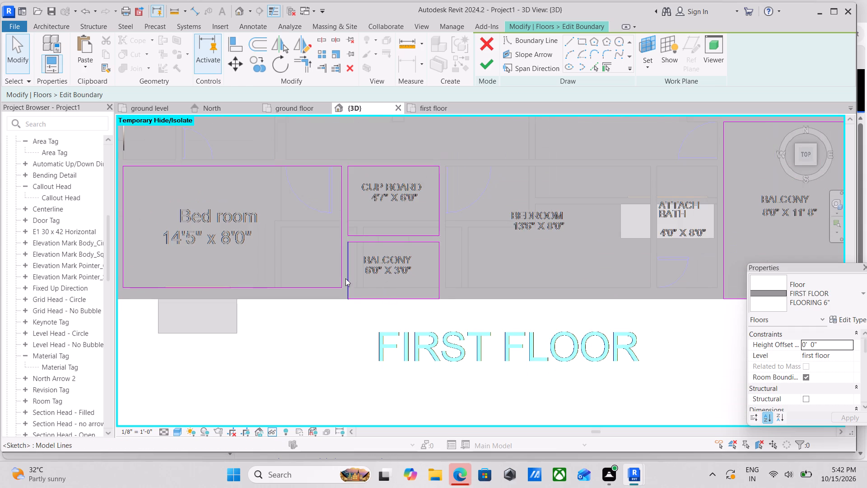
Move the small balcony's outer boundary line 9" inward to the interior face of the outer wall.
{"action": "left_click", "coordinate": [367, 301]}
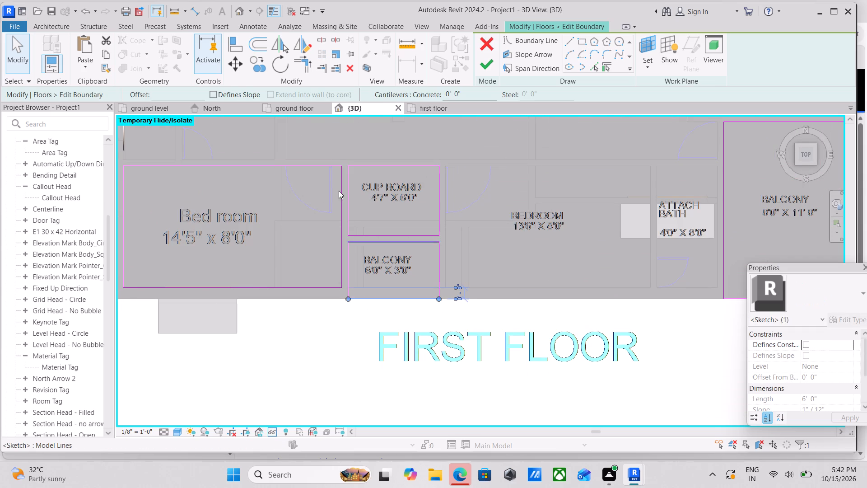
{"action": "left_click", "coordinate": [237, 61]}
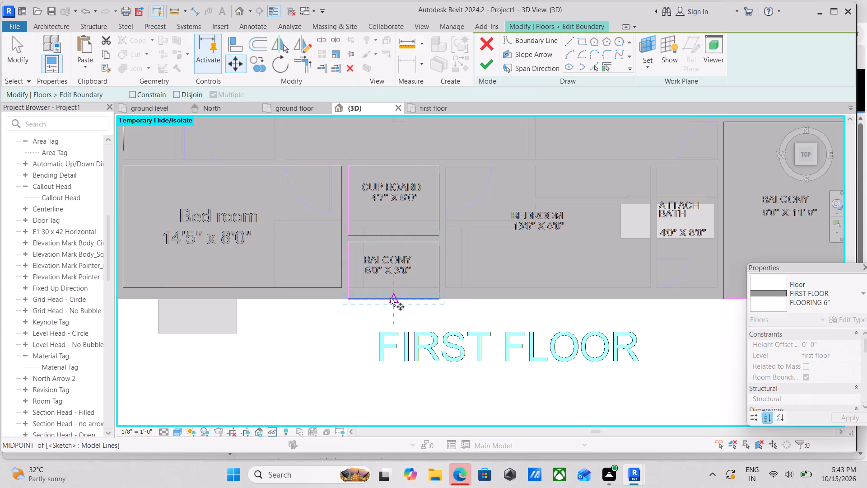
{"action": "scroll", "coordinate": [391, 298], "scroll_direction": "up", "scroll_amount": 3}
{"action": "left_click", "coordinate": [391, 300]}
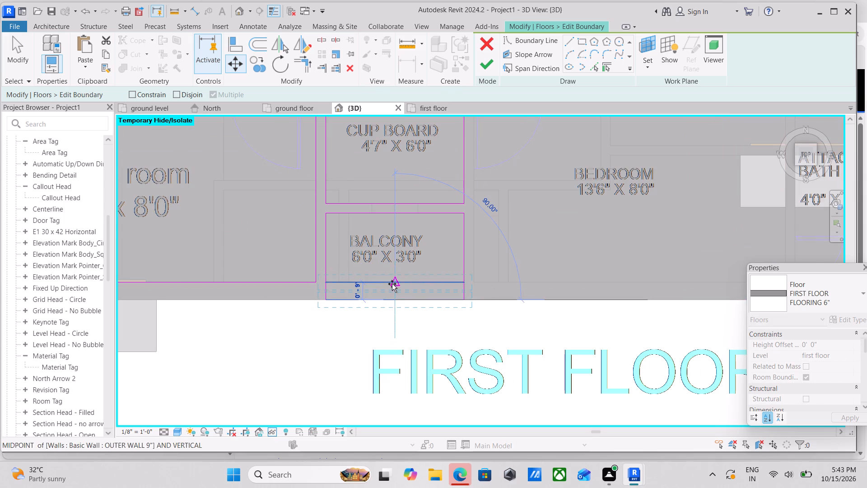
{"action": "left_click", "coordinate": [392, 284]}
Finish the FIRST FLOOR FLOORING 6" floor sketch and try attaching the walls to its bottom.
{"action": "scroll", "coordinate": [440, 244], "scroll_direction": "down", "scroll_amount": 1}
{"action": "left_click", "coordinate": [479, 63]}
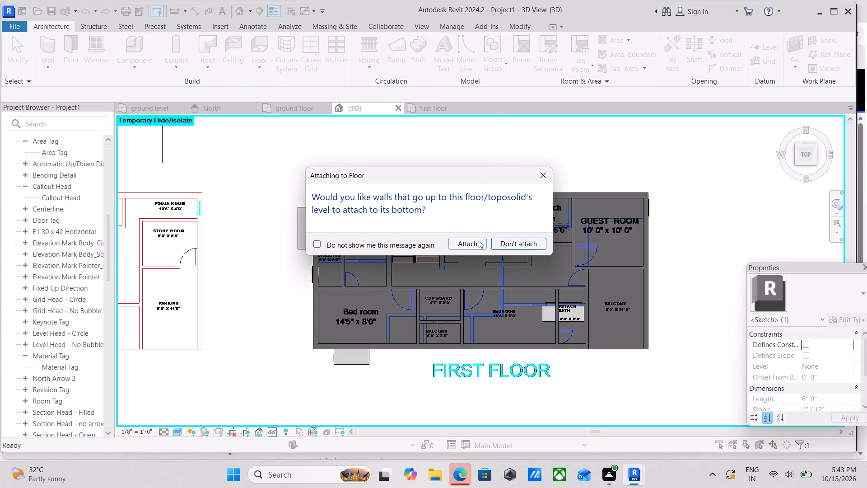
{"action": "left_click", "coordinate": [479, 240]}
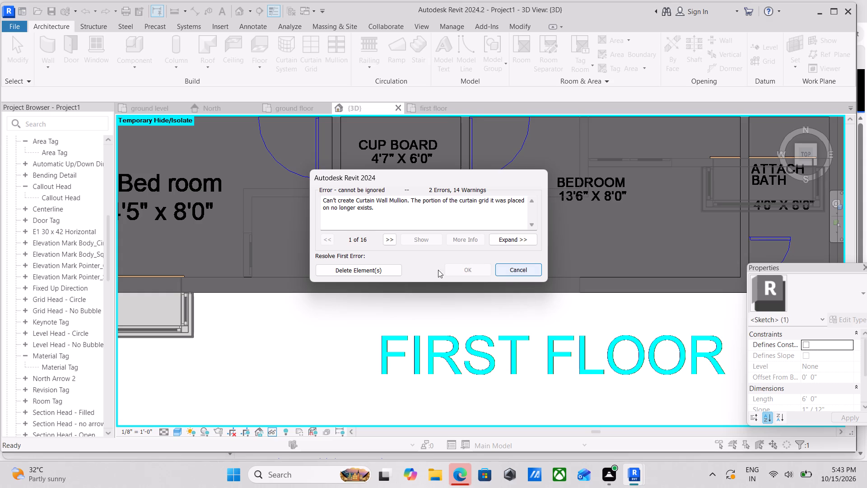
{"action": "left_click", "coordinate": [523, 270]}
Examine the edited first-floor slabs and the front wall in the 3D view, orbiting from the top to the front and corner.
{"action": "scroll", "coordinate": [468, 254], "scroll_direction": "down", "scroll_amount": 6}
{"action": "middle_click_drag", "start_coordinate": [469, 254], "coordinate": [451, 290]}
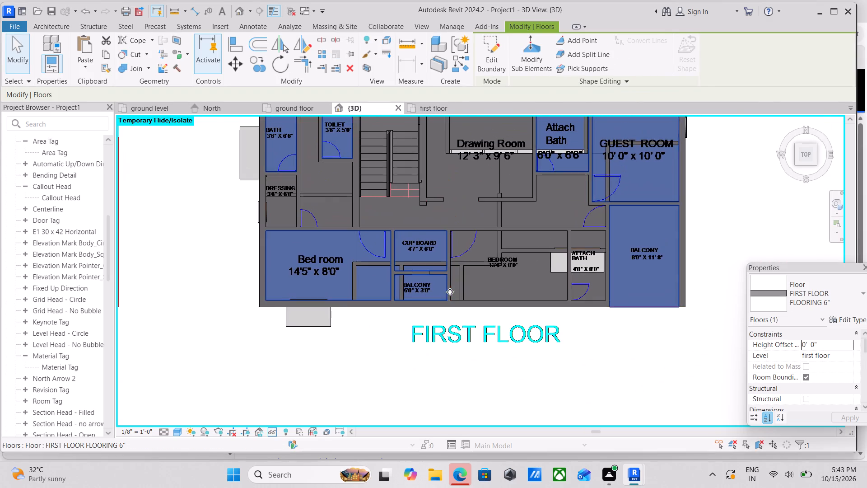
{"action": "scroll", "coordinate": [451, 301], "scroll_direction": "down", "scroll_amount": 2}
{"action": "middle_click_drag", "start_coordinate": [454, 301], "coordinate": [387, 253], "text": "shift"}
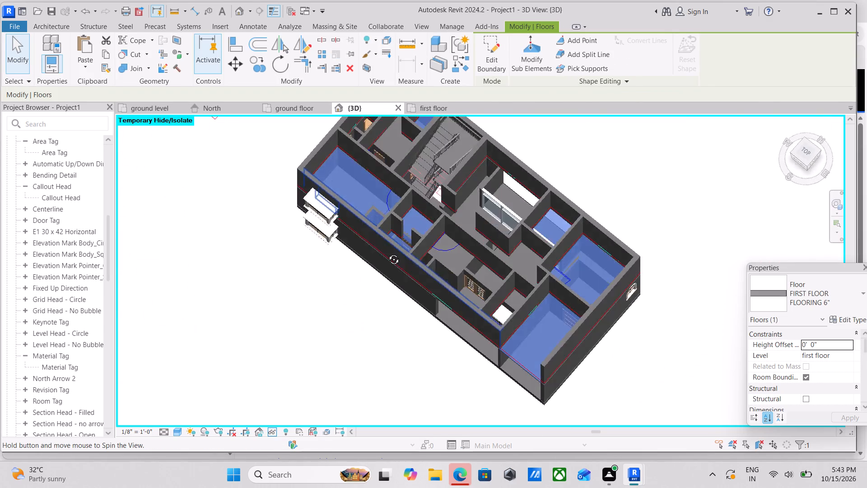
{"action": "middle_click_drag", "start_coordinate": [387, 253], "coordinate": [465, 122], "text": "shift"}
{"action": "middle_click_drag", "start_coordinate": [430, 270], "coordinate": [408, 188]}
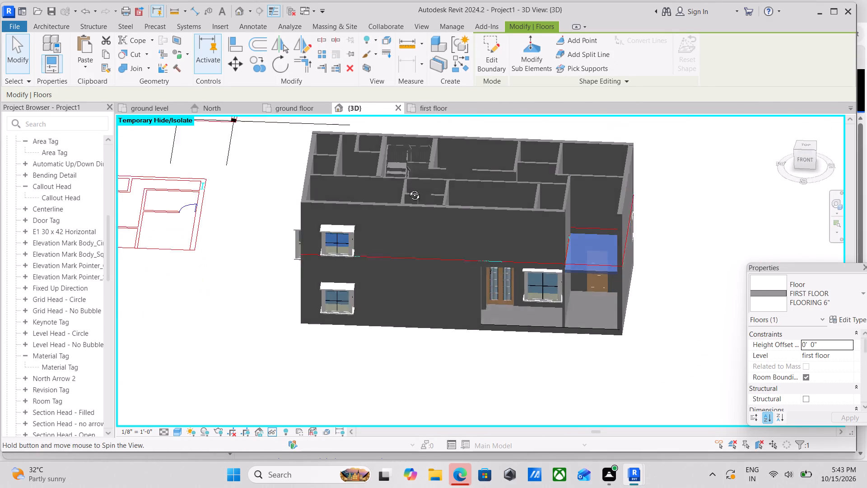
{"action": "middle_click_drag", "start_coordinate": [408, 188], "coordinate": [408, 188]}
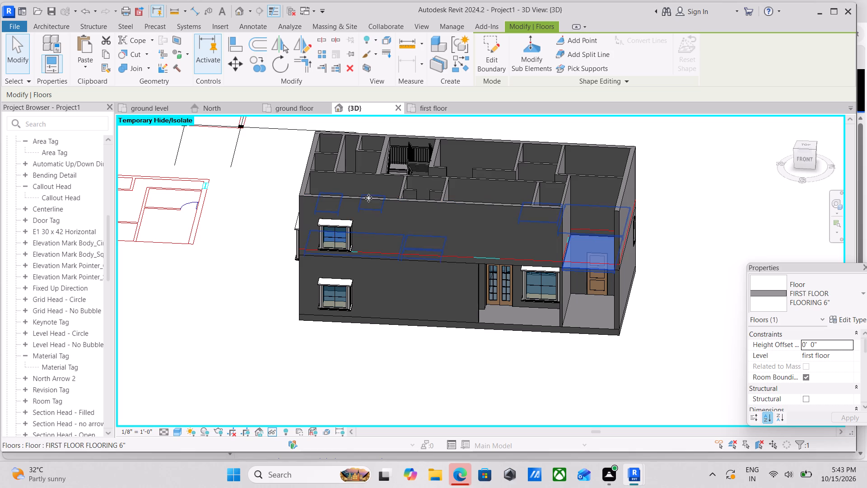
{"action": "scroll", "coordinate": [438, 273], "scroll_direction": "down", "scroll_amount": 2}
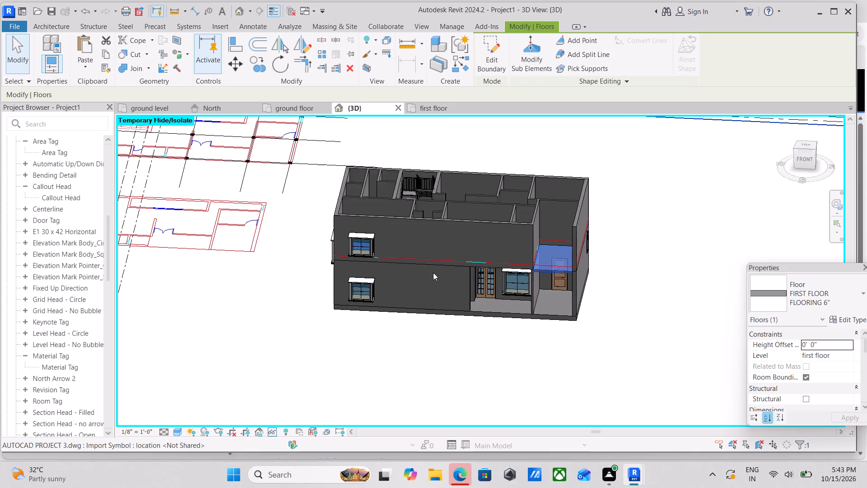
{"action": "middle_click_drag", "start_coordinate": [433, 272], "coordinate": [439, 307]}
{"action": "scroll", "coordinate": [415, 262], "scroll_direction": "down", "scroll_amount": 3}
{"action": "middle_click_drag", "start_coordinate": [401, 246], "coordinate": [489, 335], "text": "shift"}
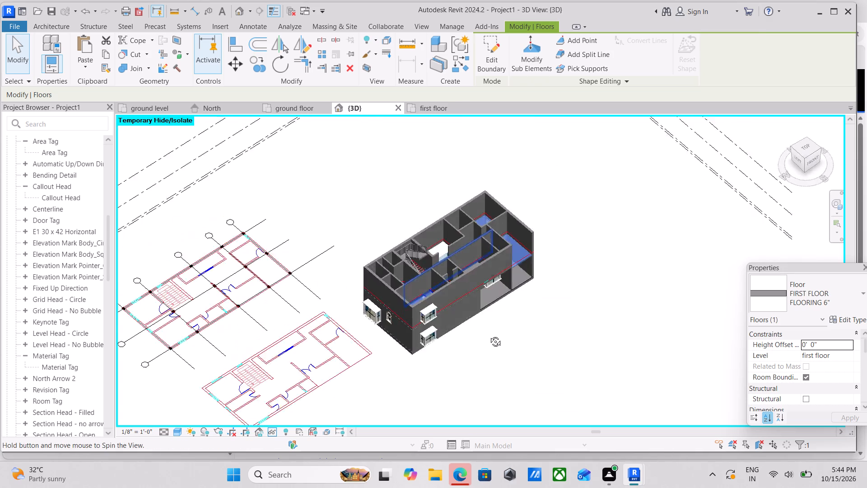
{"action": "middle_click_drag", "start_coordinate": [489, 335], "coordinate": [506, 338], "text": "shift"}
{"action": "scroll", "coordinate": [422, 277], "scroll_direction": "up", "scroll_amount": 6}
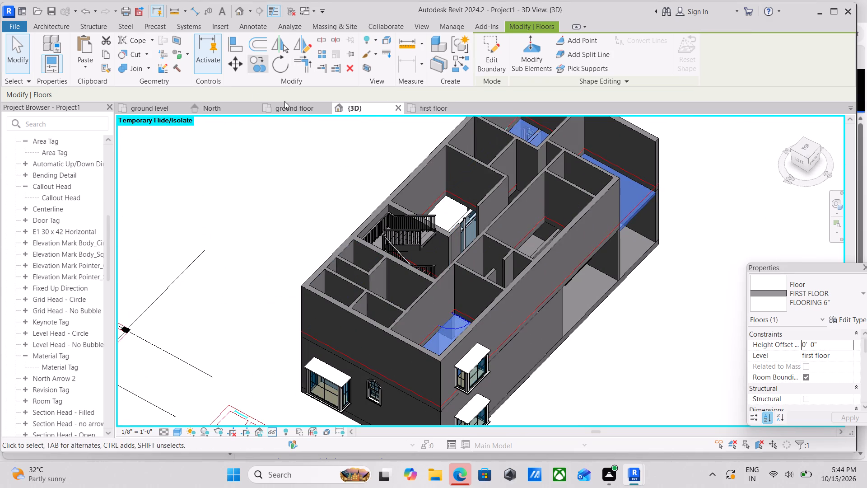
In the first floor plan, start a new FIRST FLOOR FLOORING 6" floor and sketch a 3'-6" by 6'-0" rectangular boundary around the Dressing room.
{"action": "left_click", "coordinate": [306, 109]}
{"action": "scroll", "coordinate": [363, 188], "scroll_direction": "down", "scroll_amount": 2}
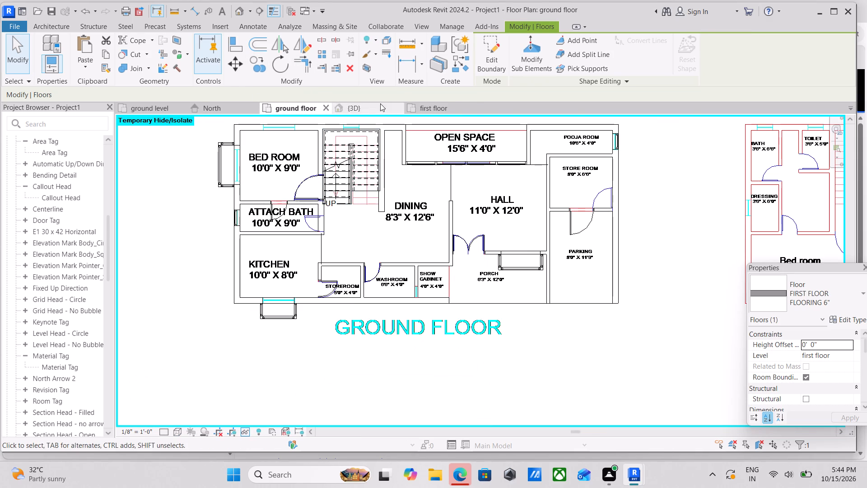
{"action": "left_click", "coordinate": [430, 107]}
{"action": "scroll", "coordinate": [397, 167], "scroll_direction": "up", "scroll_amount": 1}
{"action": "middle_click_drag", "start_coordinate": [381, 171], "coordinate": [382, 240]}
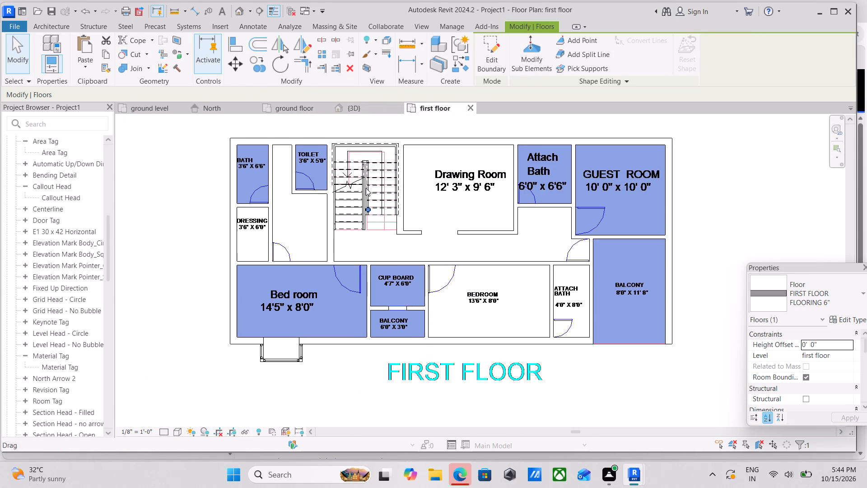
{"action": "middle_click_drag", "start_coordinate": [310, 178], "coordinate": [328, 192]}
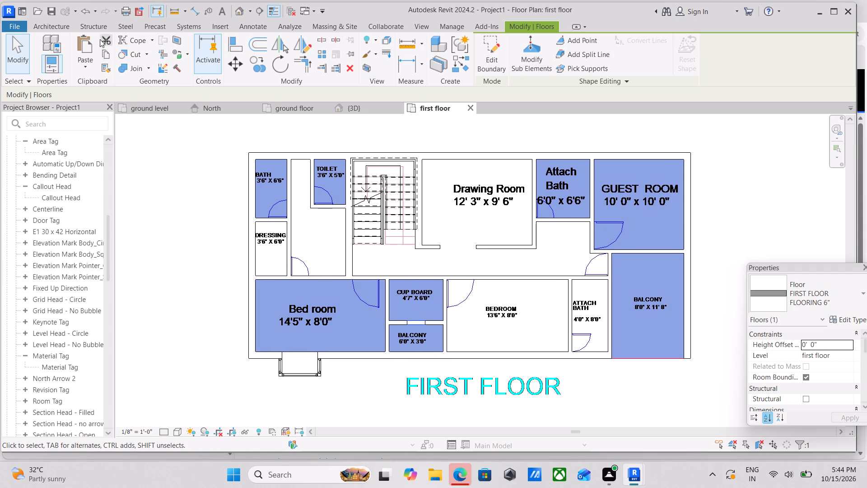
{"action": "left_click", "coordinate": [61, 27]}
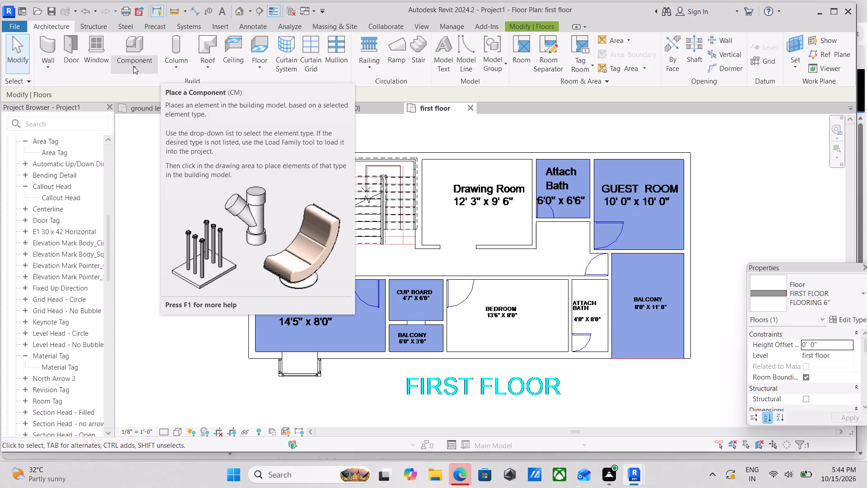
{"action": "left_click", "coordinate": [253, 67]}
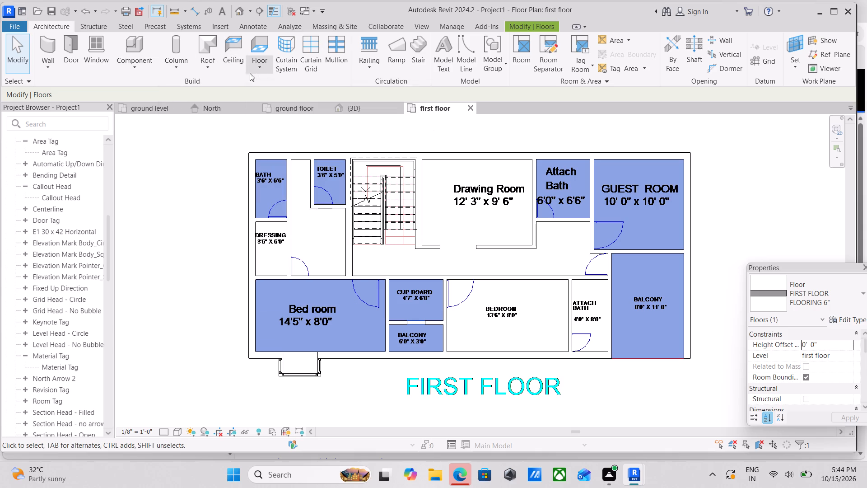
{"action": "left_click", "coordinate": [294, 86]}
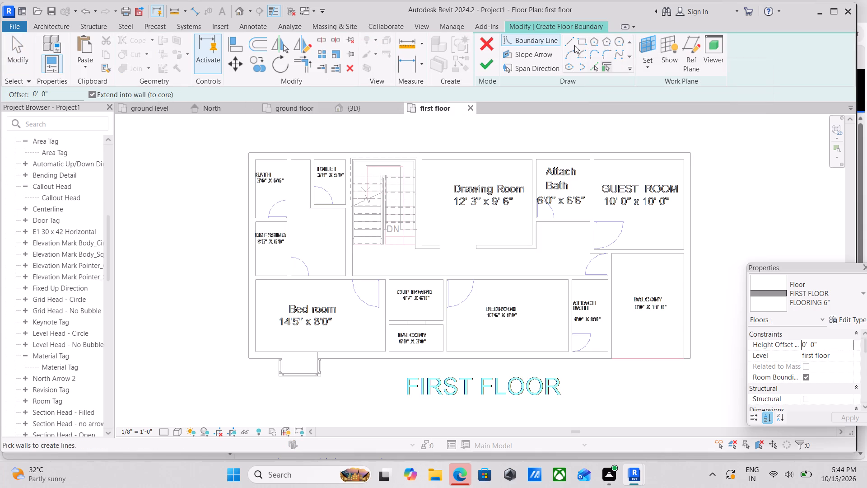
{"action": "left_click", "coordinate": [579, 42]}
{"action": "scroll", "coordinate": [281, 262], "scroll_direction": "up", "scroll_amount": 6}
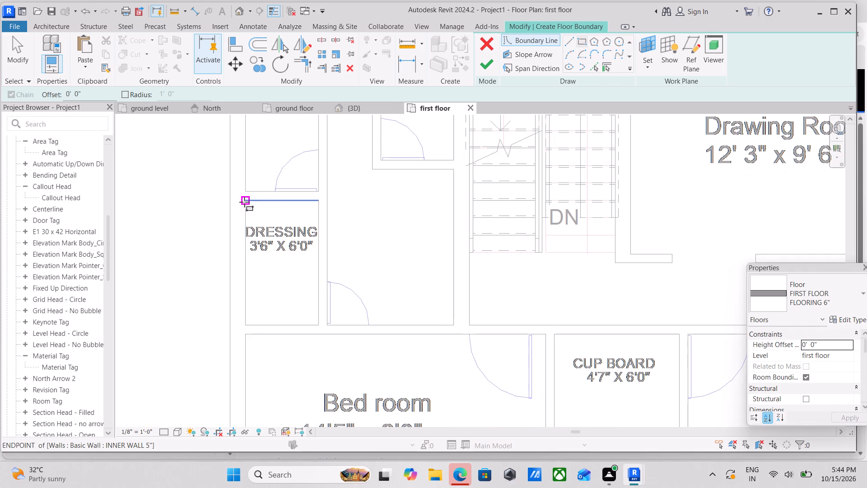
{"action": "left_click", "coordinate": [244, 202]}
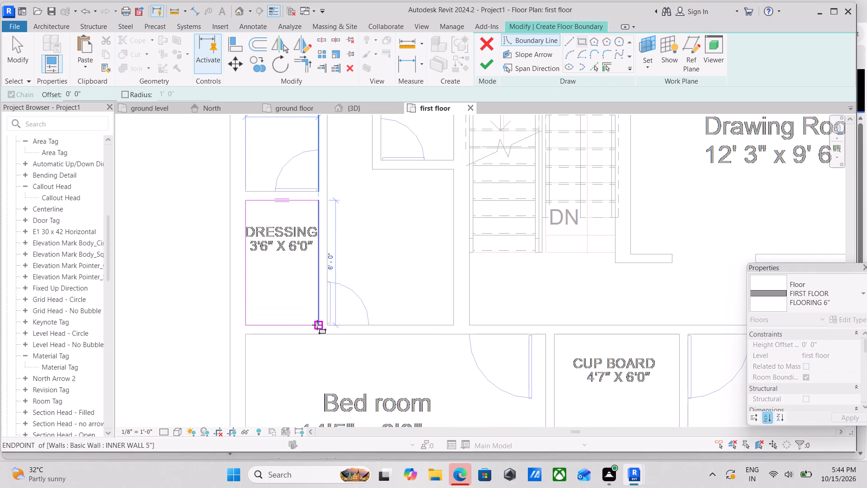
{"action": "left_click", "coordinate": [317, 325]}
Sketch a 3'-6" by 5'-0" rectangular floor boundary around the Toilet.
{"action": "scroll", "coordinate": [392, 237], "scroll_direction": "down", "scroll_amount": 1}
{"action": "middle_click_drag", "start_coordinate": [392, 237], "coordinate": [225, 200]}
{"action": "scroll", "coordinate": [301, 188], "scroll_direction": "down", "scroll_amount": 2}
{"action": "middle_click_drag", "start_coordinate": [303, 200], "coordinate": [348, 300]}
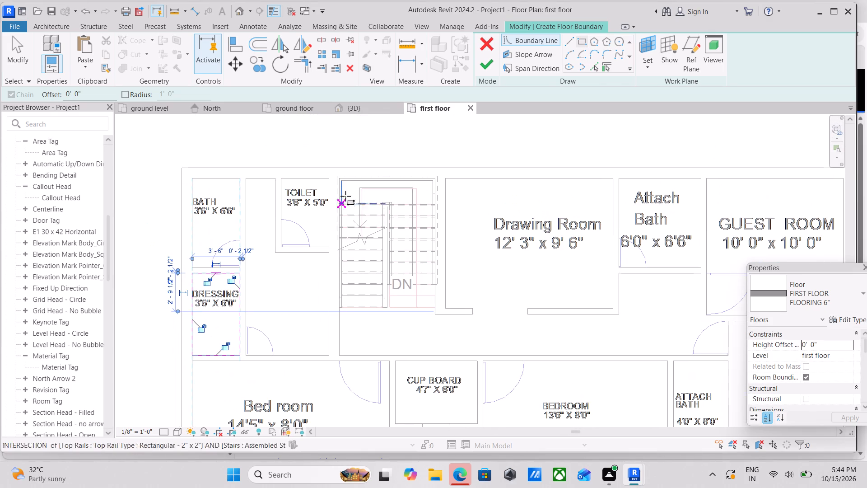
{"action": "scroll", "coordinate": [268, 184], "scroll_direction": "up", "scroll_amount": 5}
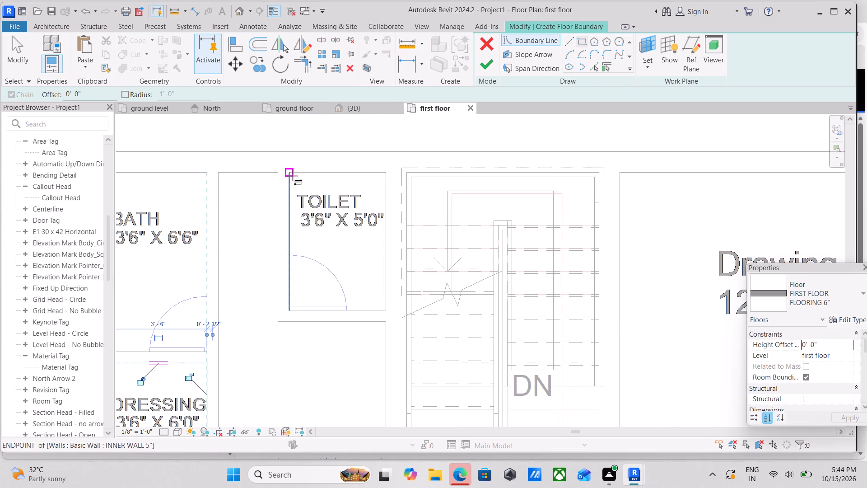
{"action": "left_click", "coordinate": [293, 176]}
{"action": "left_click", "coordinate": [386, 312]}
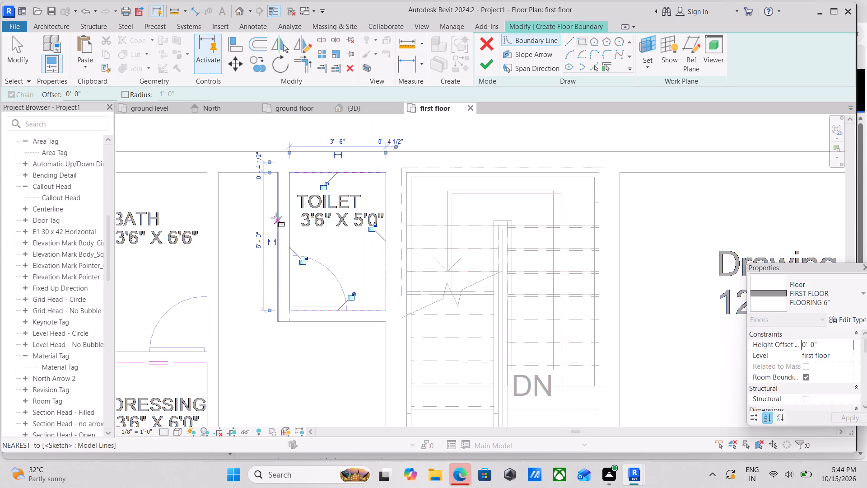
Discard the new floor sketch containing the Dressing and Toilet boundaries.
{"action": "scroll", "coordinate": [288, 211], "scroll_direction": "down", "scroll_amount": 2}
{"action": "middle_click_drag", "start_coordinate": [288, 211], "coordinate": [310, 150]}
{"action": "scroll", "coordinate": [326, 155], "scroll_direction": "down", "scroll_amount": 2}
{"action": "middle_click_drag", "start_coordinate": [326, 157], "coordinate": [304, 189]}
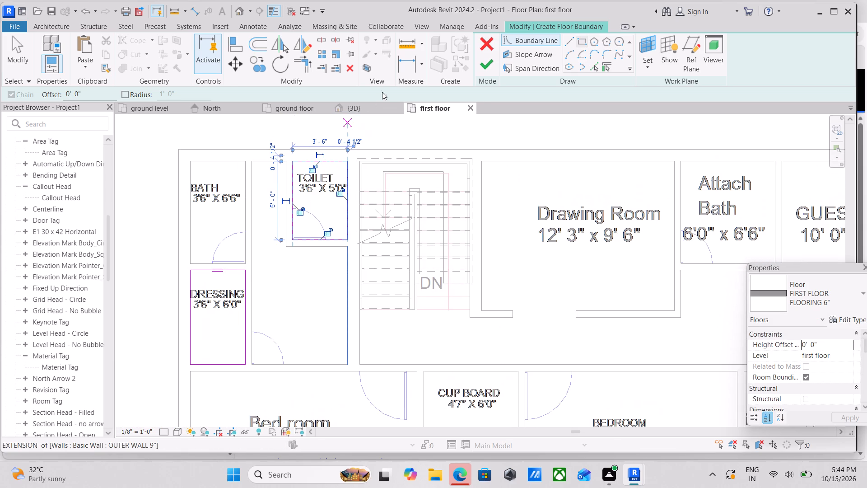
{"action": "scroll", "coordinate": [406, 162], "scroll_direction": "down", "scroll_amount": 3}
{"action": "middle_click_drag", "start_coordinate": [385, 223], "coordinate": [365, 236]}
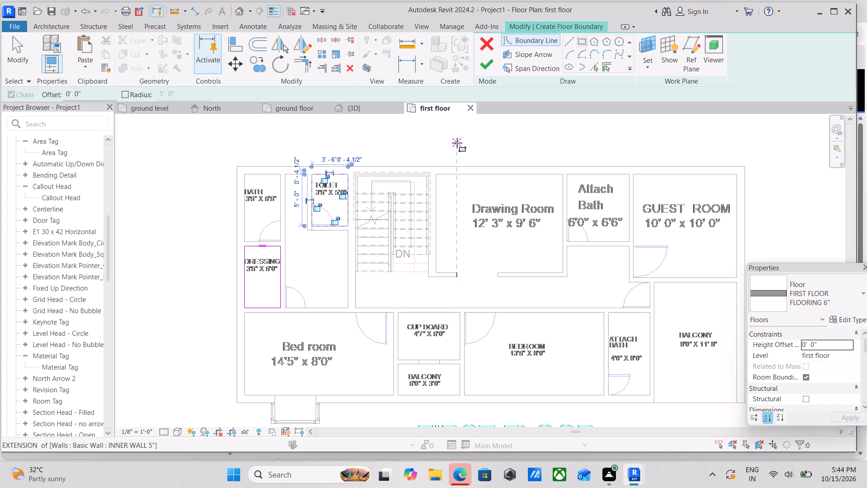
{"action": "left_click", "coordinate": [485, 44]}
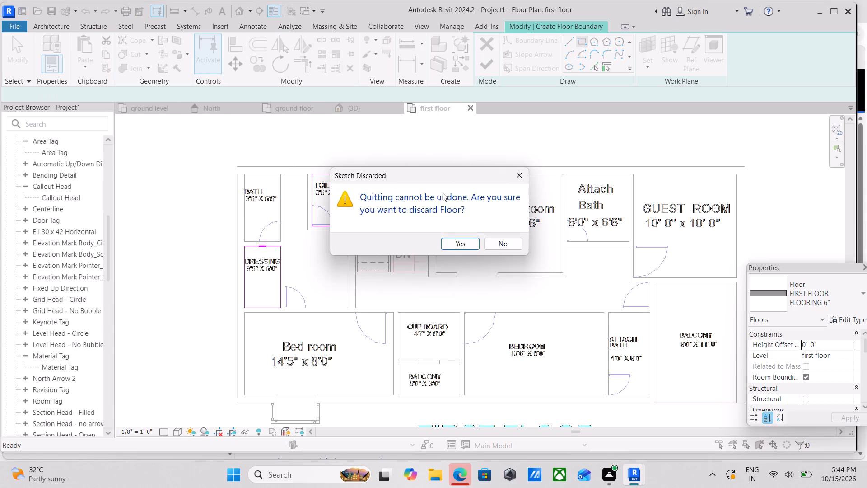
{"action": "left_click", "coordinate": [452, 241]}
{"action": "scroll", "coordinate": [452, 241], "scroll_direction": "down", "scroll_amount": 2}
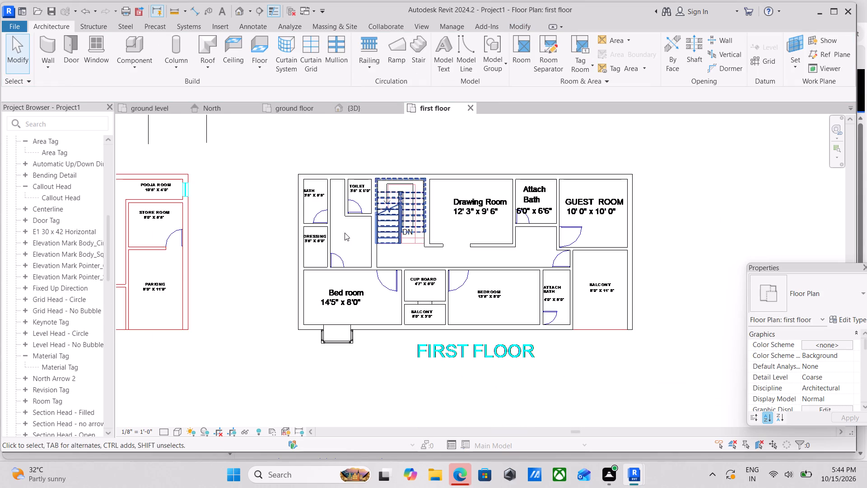
Select the FIRST FLOOR FLOORING 6" floor in the 3D view and examine from above which rooms it covers.
{"action": "left_click", "coordinate": [360, 107]}
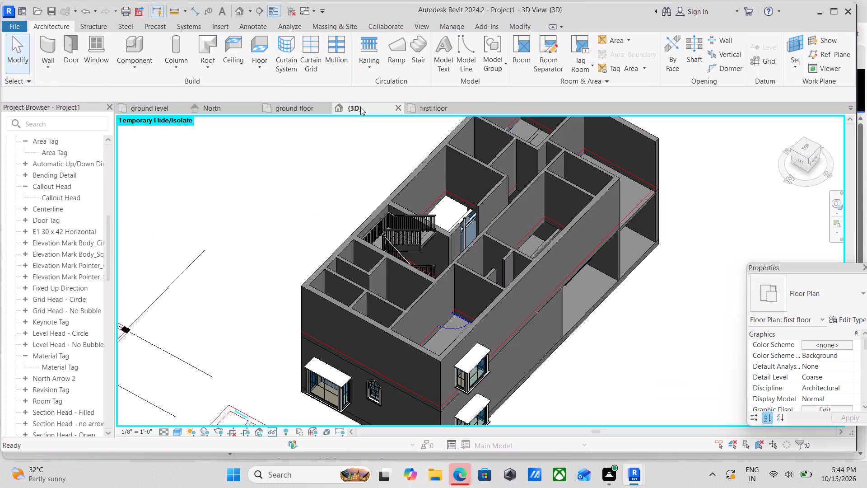
{"action": "scroll", "coordinate": [359, 193], "scroll_direction": "down", "scroll_amount": 1}
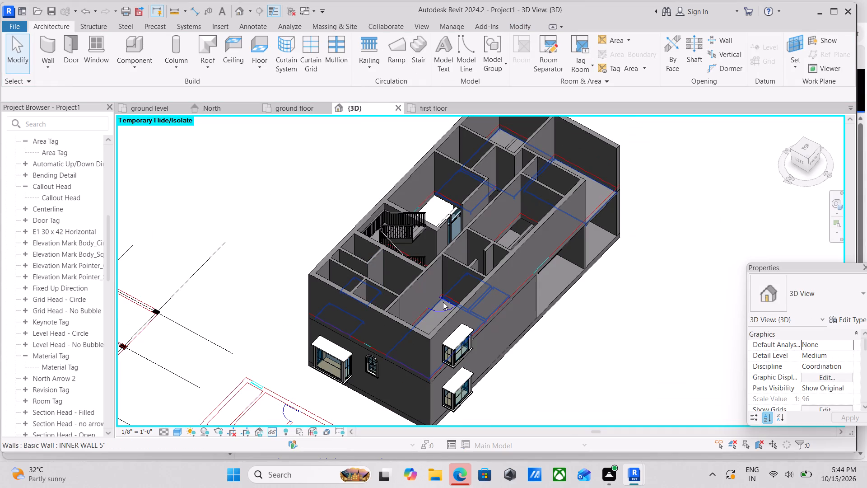
{"action": "left_click", "coordinate": [443, 302]}
{"action": "scroll", "coordinate": [438, 302], "scroll_direction": "down", "scroll_amount": 2}
{"action": "middle_click_drag", "start_coordinate": [432, 280], "coordinate": [490, 365], "text": "shift"}
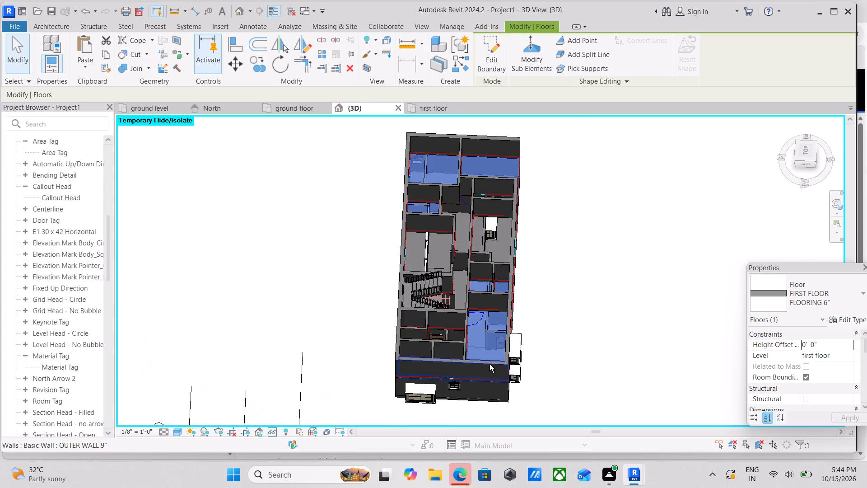
{"action": "middle_click_drag", "start_coordinate": [471, 265], "coordinate": [485, 337], "text": "shift"}
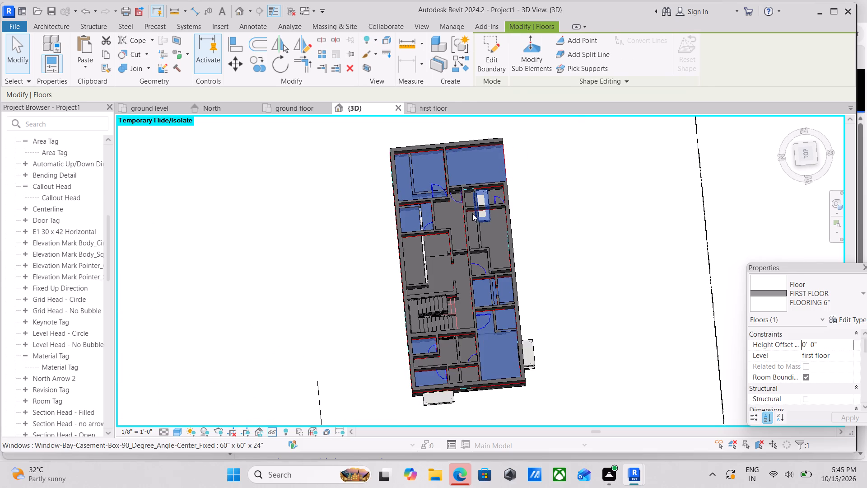
{"action": "scroll", "coordinate": [497, 191], "scroll_direction": "up", "scroll_amount": 6}
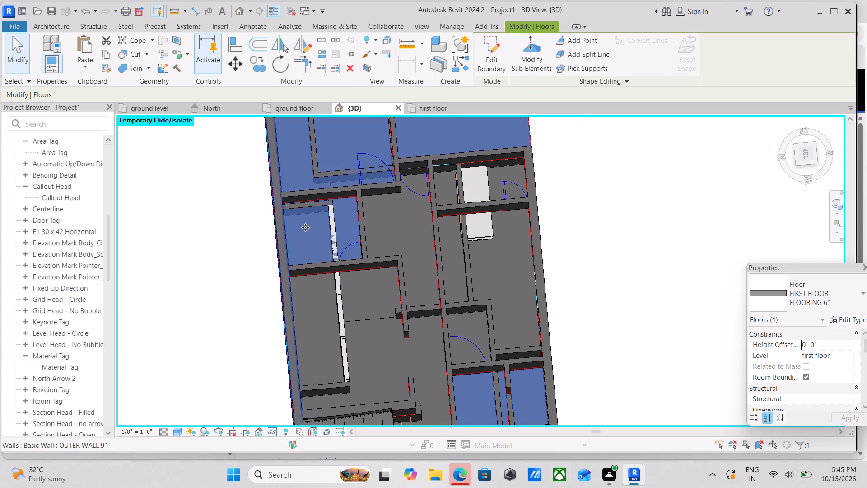
{"action": "scroll", "coordinate": [452, 238], "scroll_direction": "down", "scroll_amount": 2}
{"action": "middle_click_drag", "start_coordinate": [452, 238], "coordinate": [422, 254]}
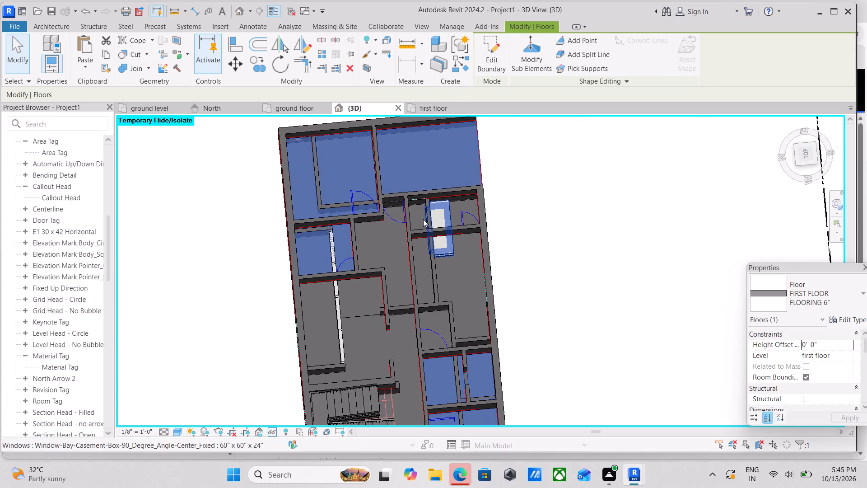
{"action": "middle_click_drag", "start_coordinate": [409, 237], "coordinate": [421, 168]}
{"action": "scroll", "coordinate": [419, 196], "scroll_direction": "down", "scroll_amount": 1}
{"action": "middle_click_drag", "start_coordinate": [419, 197], "coordinate": [420, 146]}
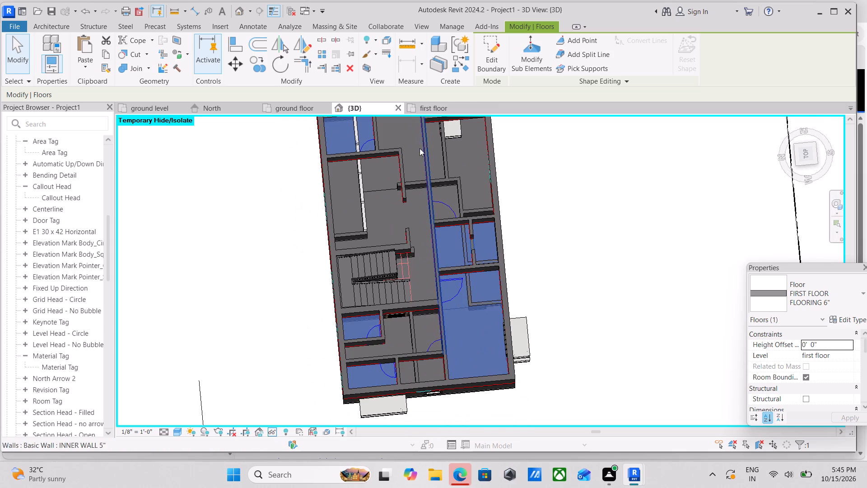
{"action": "middle_click_drag", "start_coordinate": [408, 229], "coordinate": [406, 276]}
{"action": "middle_click_drag", "start_coordinate": [421, 223], "coordinate": [419, 282]}
{"action": "scroll", "coordinate": [418, 268], "scroll_direction": "down", "scroll_amount": 1}
{"action": "middle_click_drag", "start_coordinate": [418, 268], "coordinate": [408, 205]}
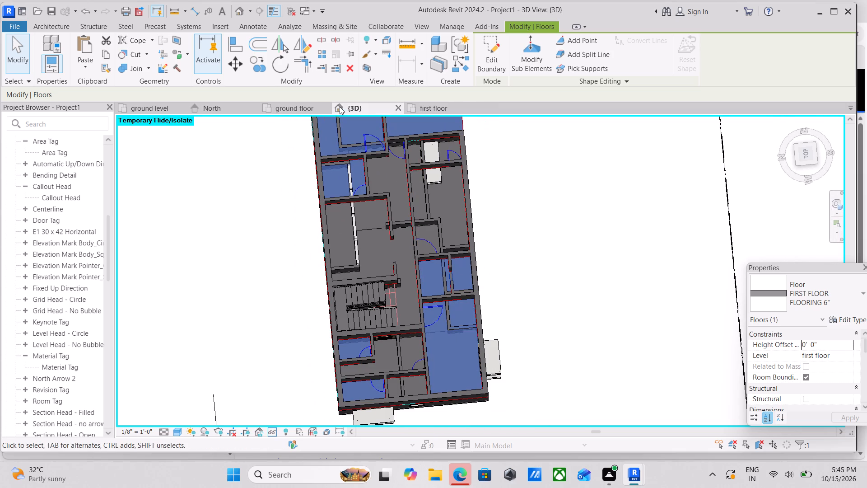
In the first floor plan, start a new FIRST FLOOR FLOORING 6" architectural floor and sketch a 3'-6" by 6'-0" rectangular boundary around the Dressing room.
{"action": "left_click", "coordinate": [424, 112]}
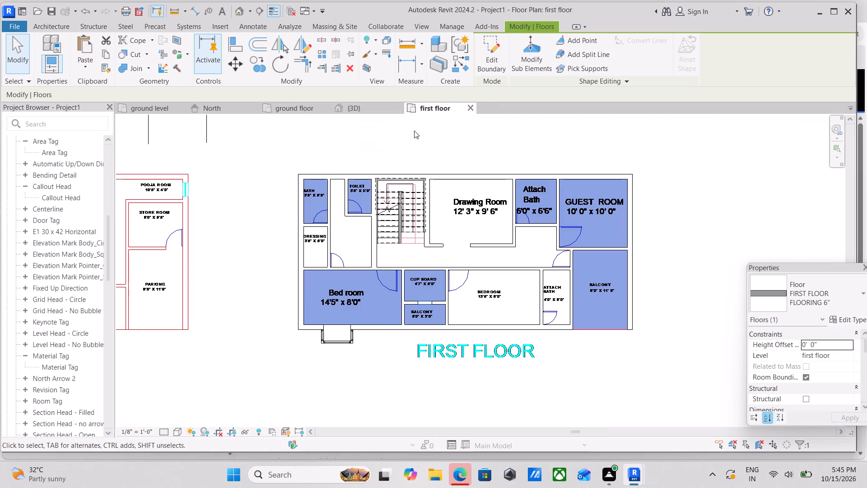
{"action": "scroll", "coordinate": [377, 261], "scroll_direction": "up", "scroll_amount": 3}
{"action": "scroll", "coordinate": [365, 219], "scroll_direction": "up", "scroll_amount": 1}
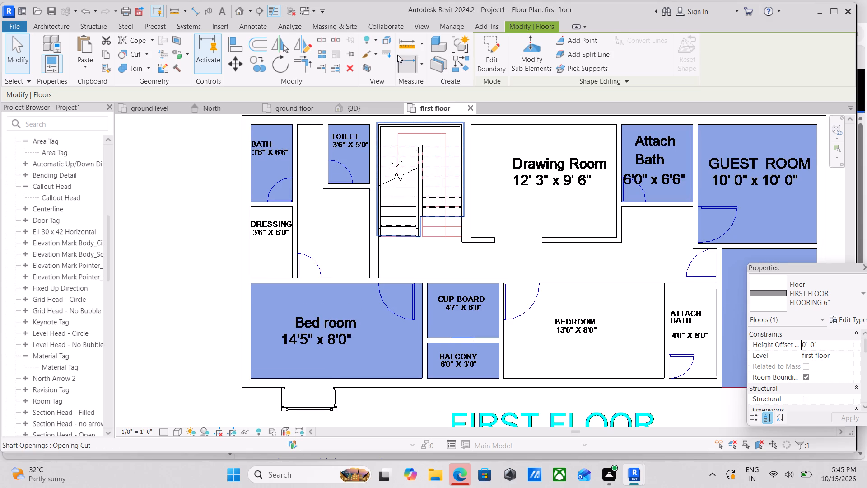
{"action": "left_click", "coordinate": [47, 22]}
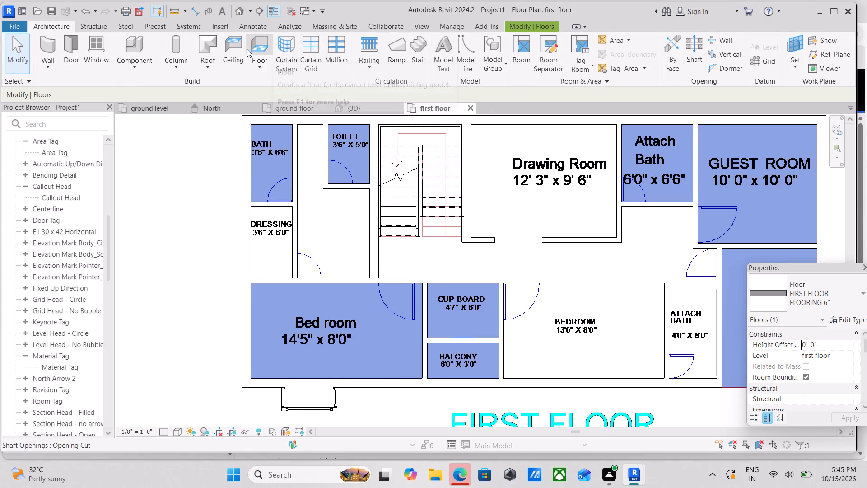
{"action": "left_click", "coordinate": [255, 63]}
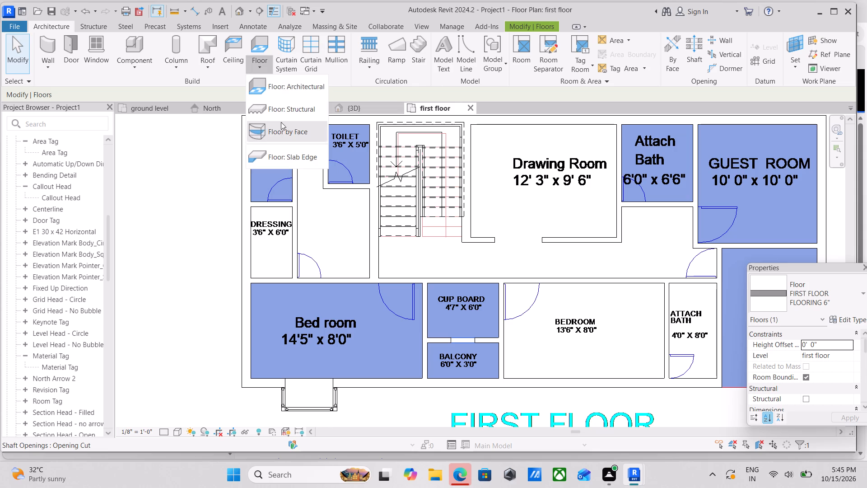
{"action": "left_click", "coordinate": [316, 90]}
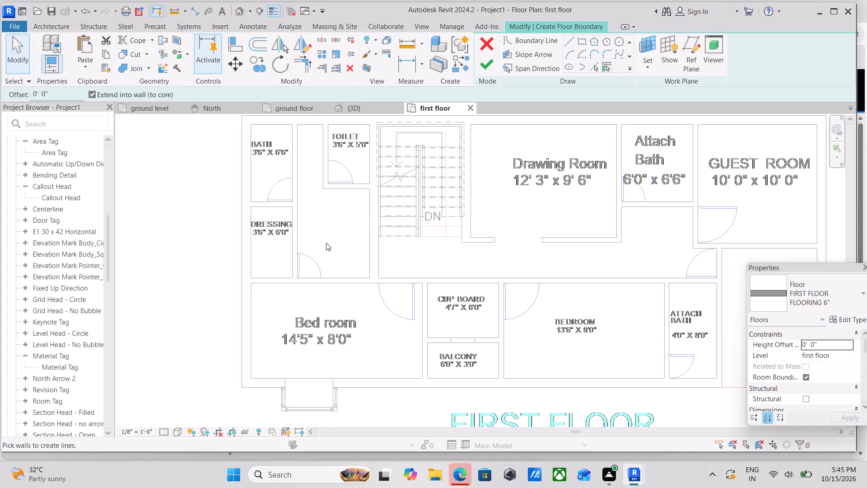
{"action": "left_click", "coordinate": [584, 41]}
{"action": "left_click", "coordinate": [252, 209]}
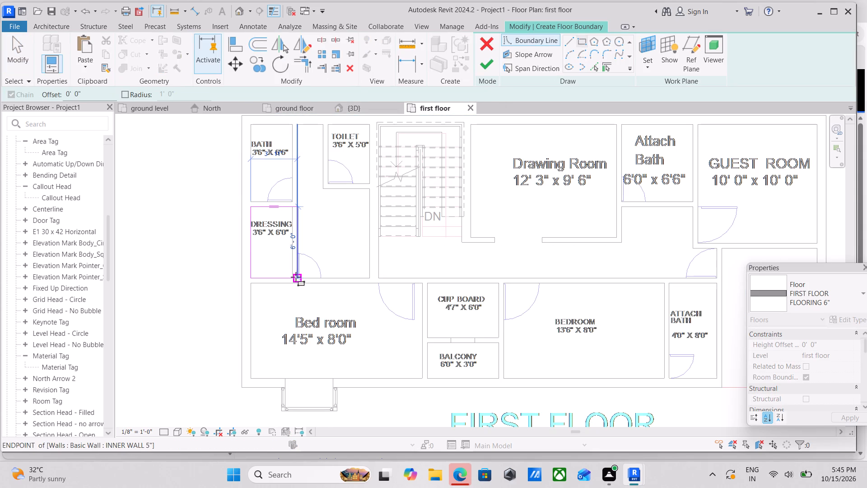
{"action": "left_click", "coordinate": [291, 279]}
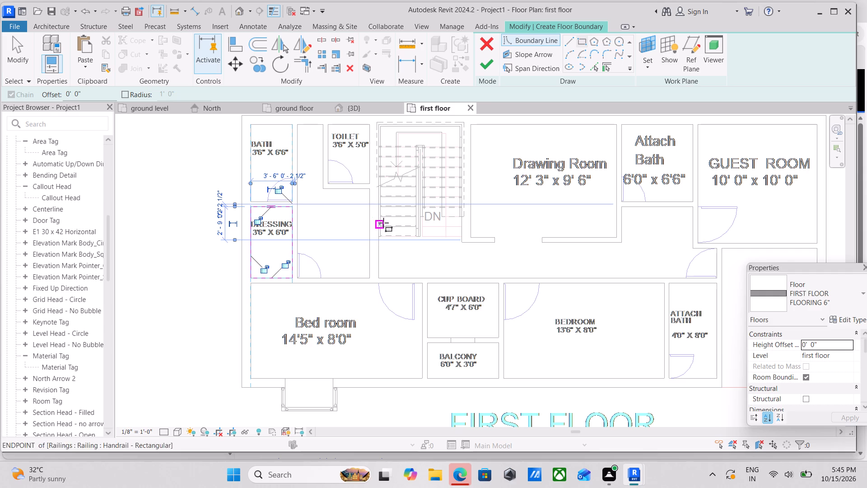
{"action": "middle_click_drag", "start_coordinate": [383, 223], "coordinate": [356, 240]}
Sketch a closed L-shaped floor boundary around the passage beside Dressing, Bath and Toilet, 12'-11" long and 2'-2" wide between Bath and Toilet.
{"action": "left_click", "coordinate": [569, 42]}
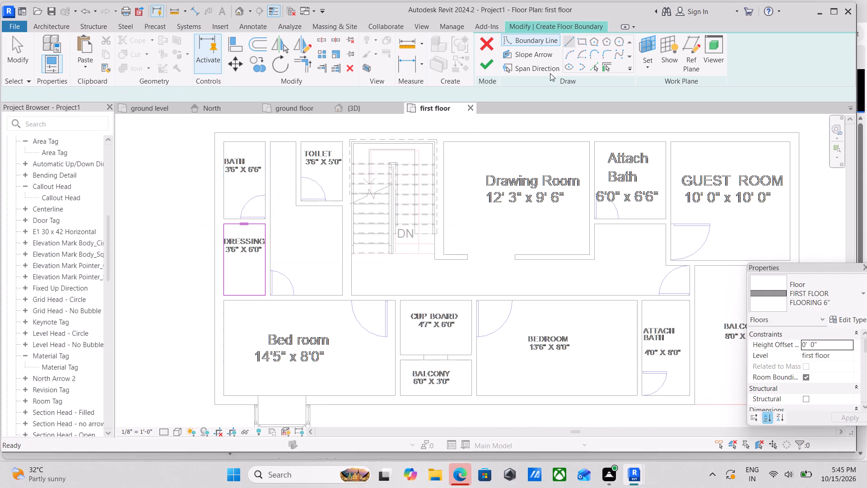
{"action": "scroll", "coordinate": [265, 299], "scroll_direction": "up", "scroll_amount": 5}
{"action": "left_click", "coordinate": [274, 290]}
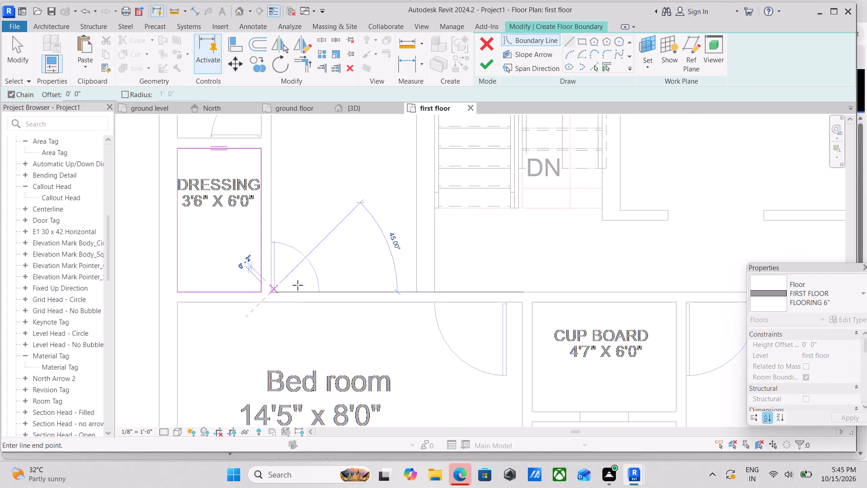
{"action": "left_click", "coordinate": [419, 290]}
{"action": "middle_click_drag", "start_coordinate": [427, 194], "coordinate": [411, 380]}
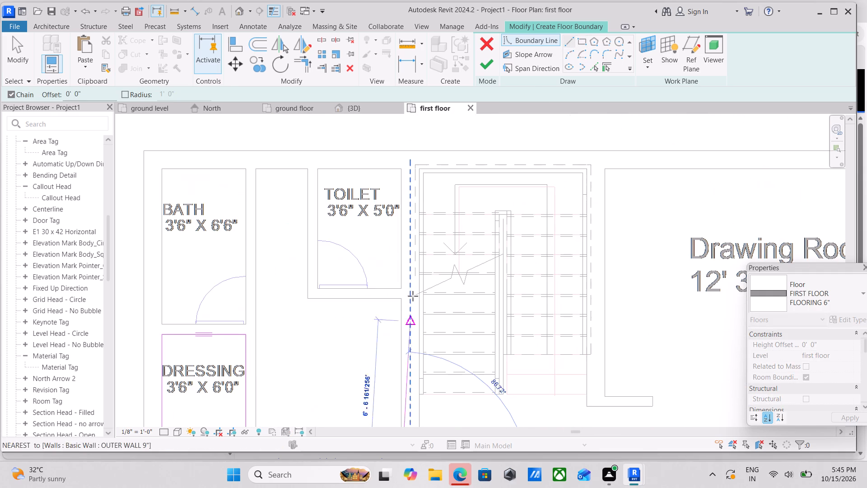
{"action": "left_click", "coordinate": [403, 301]}
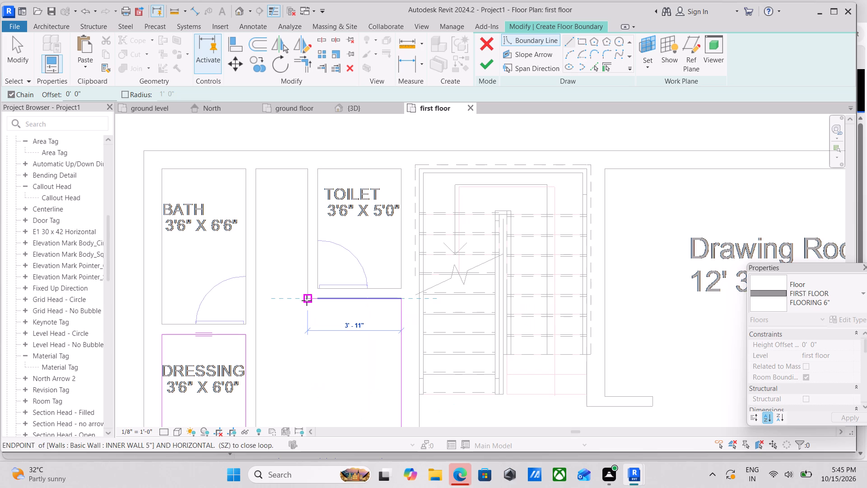
{"action": "left_click", "coordinate": [307, 300]}
{"action": "left_click", "coordinate": [303, 169]}
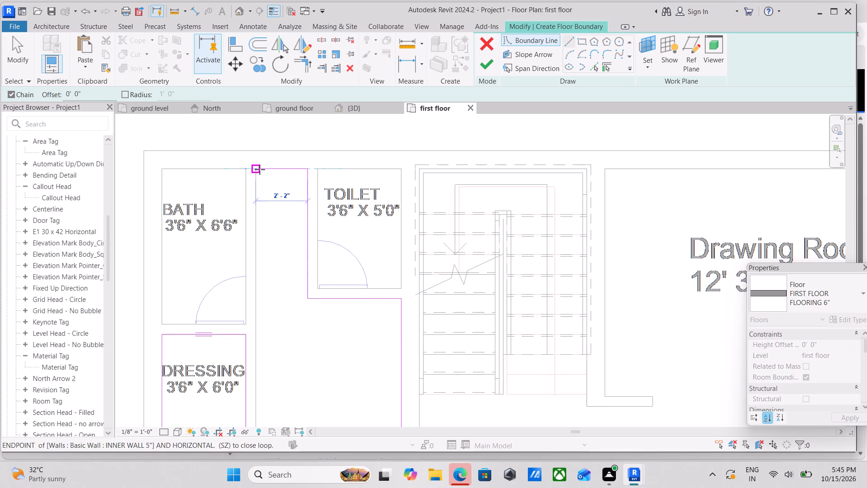
{"action": "left_click", "coordinate": [260, 169]}
{"action": "middle_click_drag", "start_coordinate": [268, 278], "coordinate": [257, 122]}
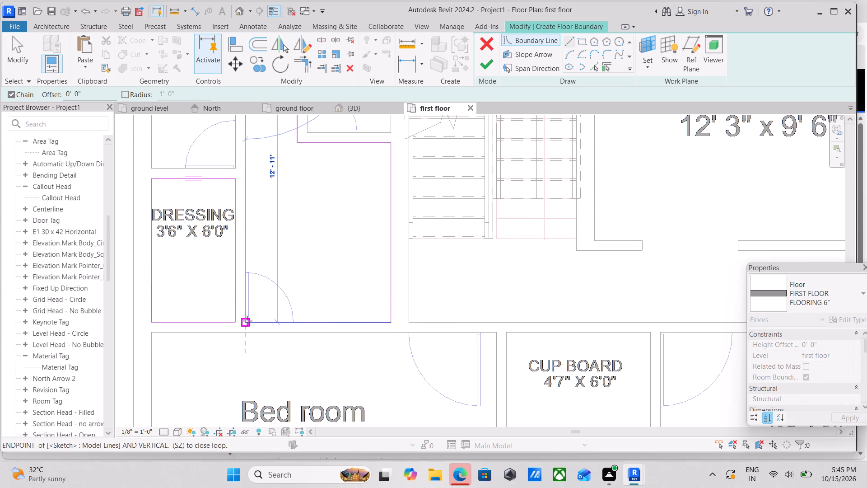
{"action": "left_click", "coordinate": [247, 323]}
{"action": "key", "text": "Escape"}
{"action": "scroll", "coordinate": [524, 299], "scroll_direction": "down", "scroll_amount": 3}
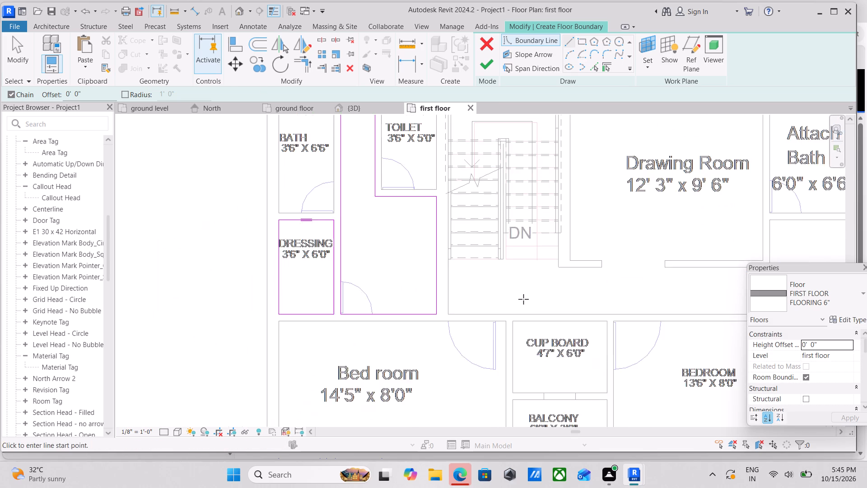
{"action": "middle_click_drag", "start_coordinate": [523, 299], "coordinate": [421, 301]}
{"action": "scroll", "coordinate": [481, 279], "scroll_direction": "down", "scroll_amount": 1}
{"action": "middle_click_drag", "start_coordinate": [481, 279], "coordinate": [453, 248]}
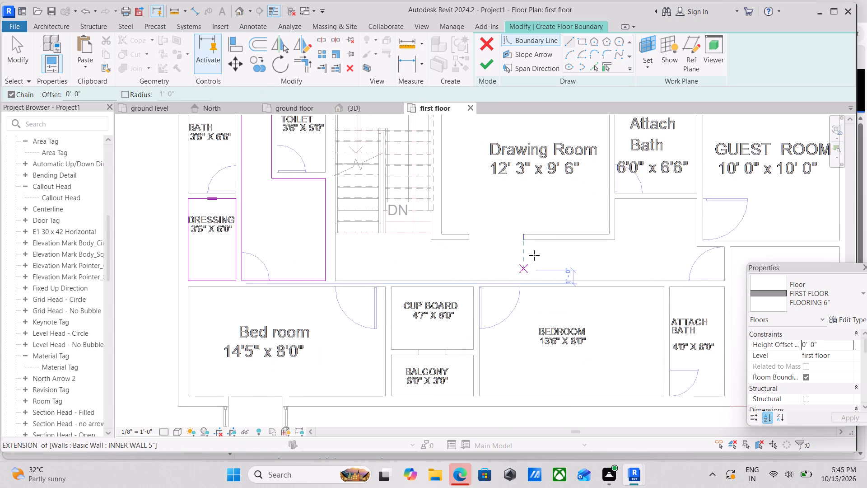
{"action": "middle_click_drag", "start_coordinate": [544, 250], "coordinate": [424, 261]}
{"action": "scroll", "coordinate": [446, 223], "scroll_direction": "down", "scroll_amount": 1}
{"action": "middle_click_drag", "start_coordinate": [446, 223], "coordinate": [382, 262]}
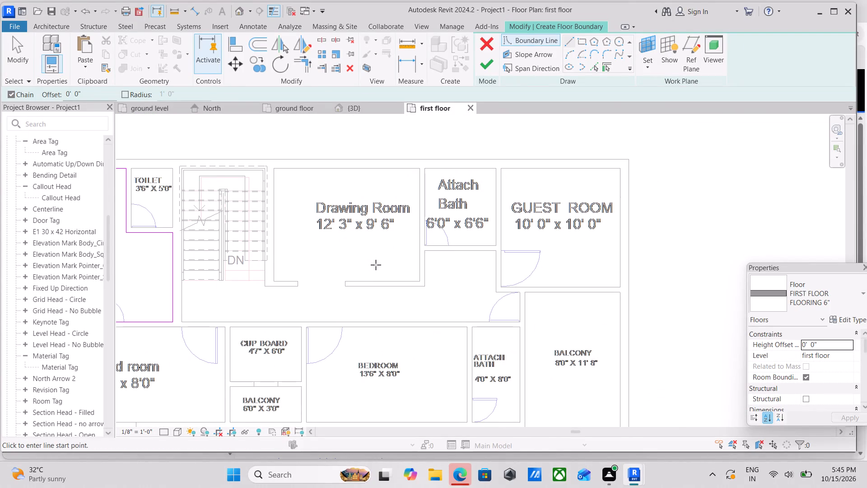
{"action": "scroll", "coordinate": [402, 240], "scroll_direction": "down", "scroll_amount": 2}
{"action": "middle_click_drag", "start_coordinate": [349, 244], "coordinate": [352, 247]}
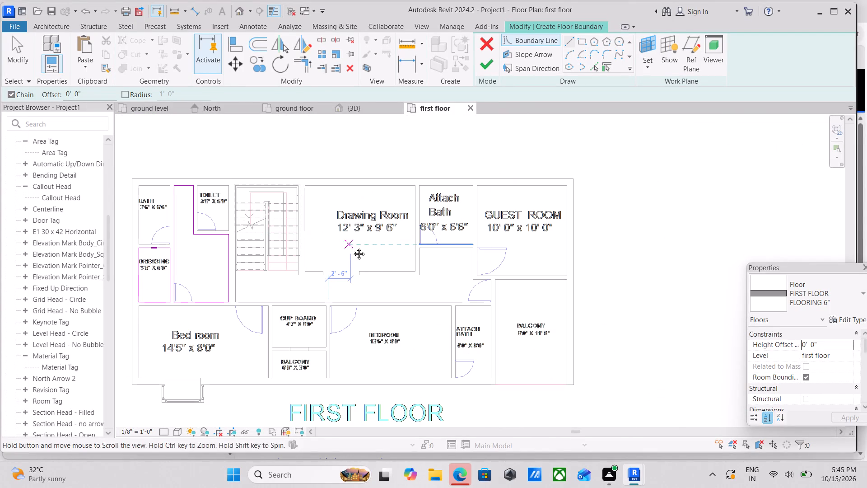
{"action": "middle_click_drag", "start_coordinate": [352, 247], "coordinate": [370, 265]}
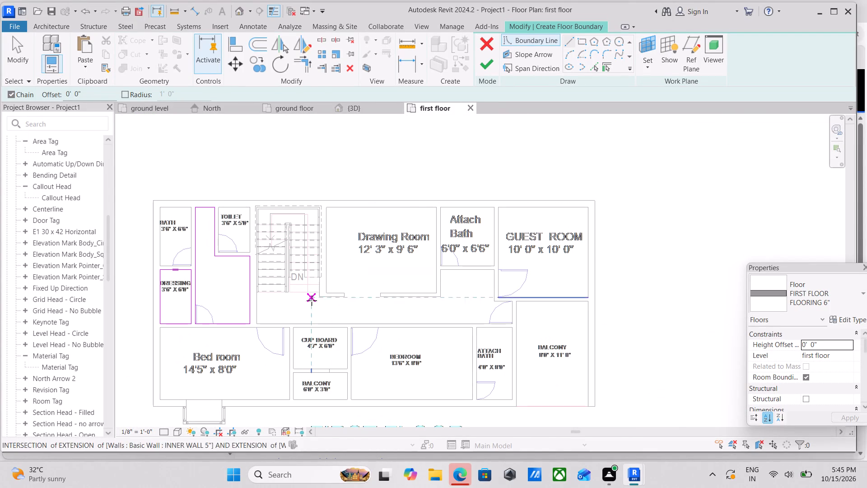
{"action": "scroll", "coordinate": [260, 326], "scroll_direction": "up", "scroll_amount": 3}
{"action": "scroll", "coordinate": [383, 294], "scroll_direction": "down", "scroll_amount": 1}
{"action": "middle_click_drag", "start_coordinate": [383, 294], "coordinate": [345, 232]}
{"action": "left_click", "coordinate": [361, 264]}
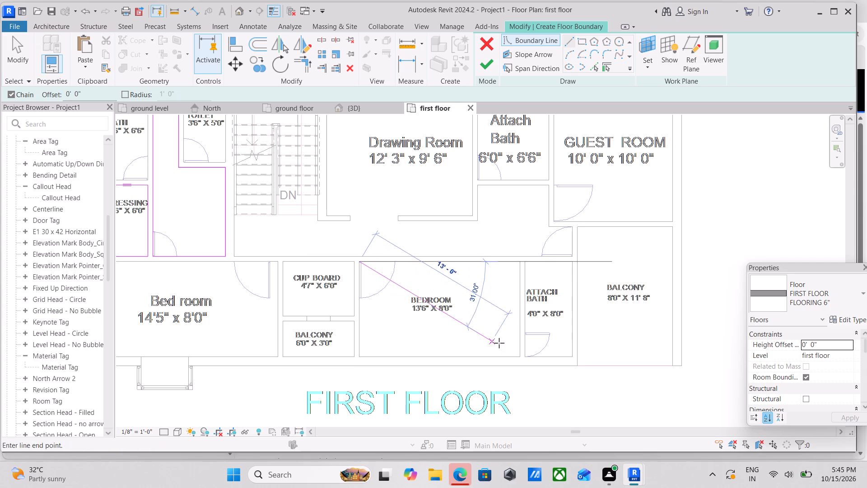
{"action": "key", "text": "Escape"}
Finish the floor sketch covering the Dressing room and passage, without attaching the walls to the floor's bottom, and deselect it.
{"action": "scroll", "coordinate": [488, 274], "scroll_direction": "down", "scroll_amount": 2}
{"action": "middle_click_drag", "start_coordinate": [488, 277], "coordinate": [475, 343]}
{"action": "left_click", "coordinate": [486, 66]}
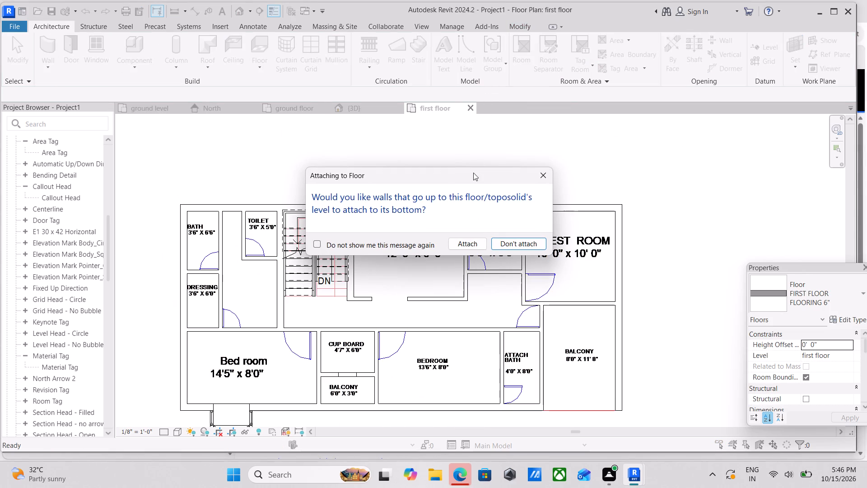
{"action": "left_click", "coordinate": [507, 242]}
{"action": "scroll", "coordinate": [507, 241], "scroll_direction": "down", "scroll_amount": 2}
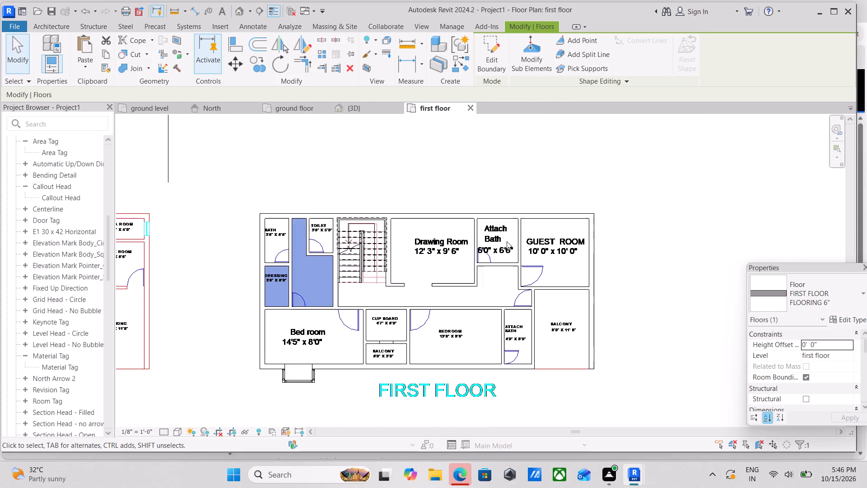
{"action": "scroll", "coordinate": [507, 241], "scroll_direction": "down", "scroll_amount": 3}
{"action": "key", "text": "Escape"}
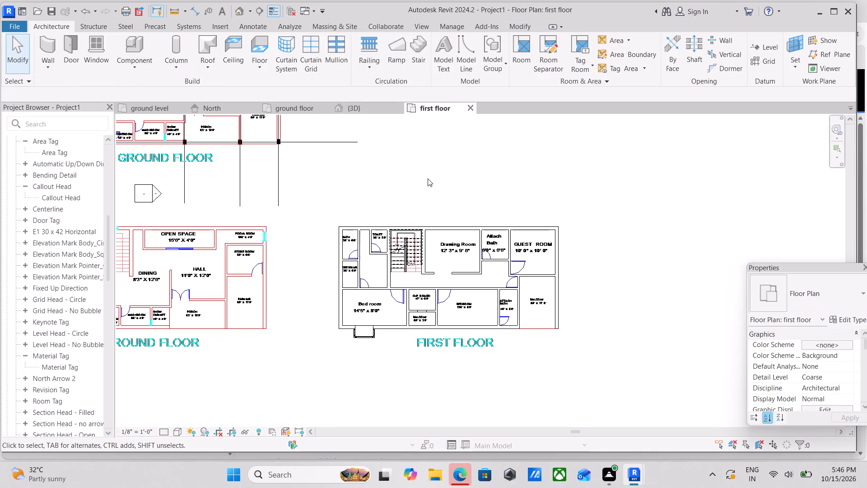
Examine the first-floor rooms in the 3D view from above and from several sides to check which areas have flooring.
{"action": "scroll", "coordinate": [428, 178], "scroll_direction": "down", "scroll_amount": 3}
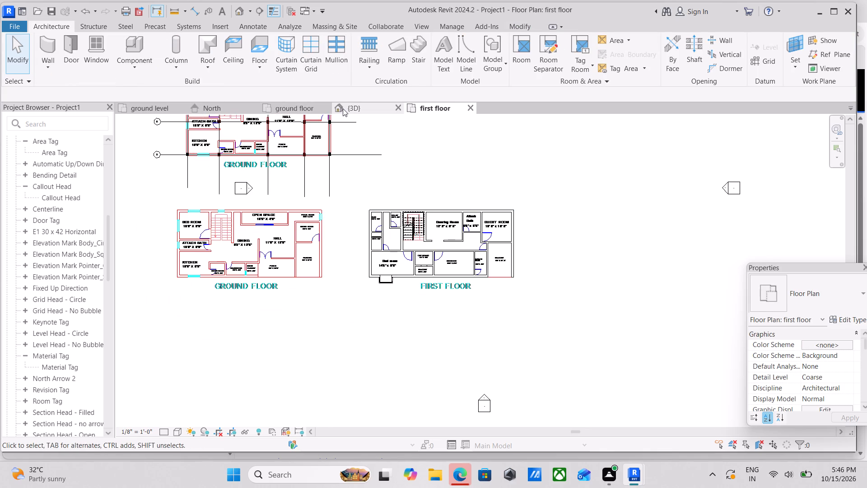
{"action": "left_click", "coordinate": [343, 108]}
{"action": "scroll", "coordinate": [396, 206], "scroll_direction": "down", "scroll_amount": 2}
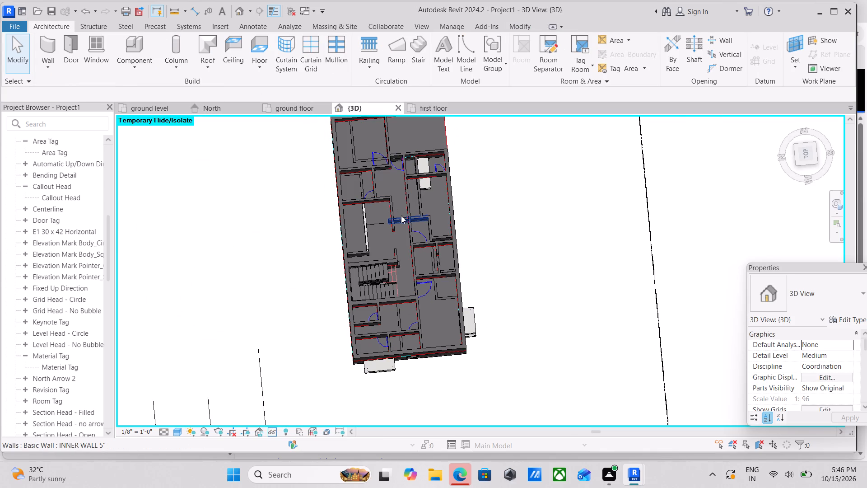
{"action": "middle_click_drag", "start_coordinate": [405, 241], "coordinate": [503, 127], "text": "shift"}
{"action": "scroll", "coordinate": [386, 181], "scroll_direction": "up", "scroll_amount": 1}
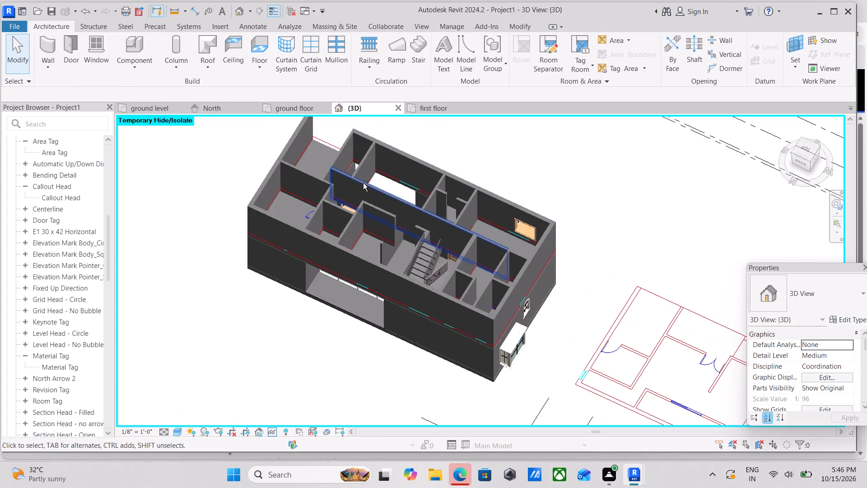
{"action": "middle_click_drag", "start_coordinate": [438, 228], "coordinate": [499, 167], "text": "shift"}
{"action": "middle_click_drag", "start_coordinate": [350, 211], "coordinate": [540, 202], "text": "shift"}
{"action": "scroll", "coordinate": [448, 234], "scroll_direction": "up", "scroll_amount": 1, "text": "shift"}
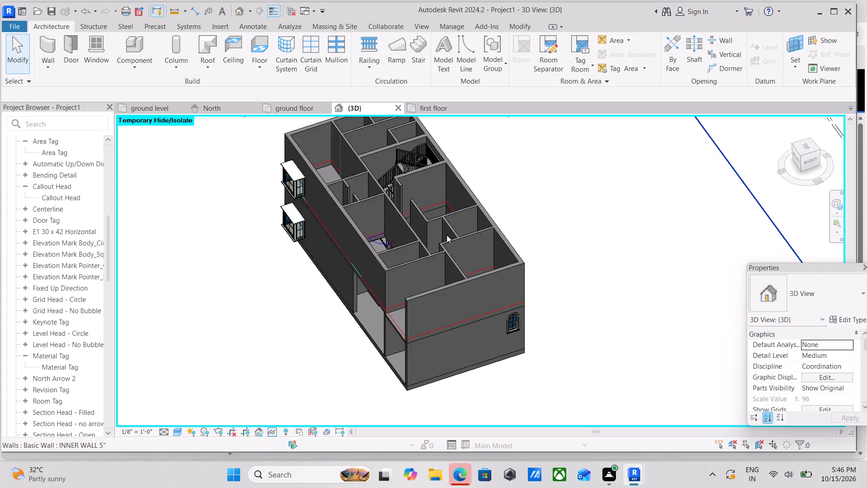
{"action": "middle_click_drag", "start_coordinate": [452, 246], "coordinate": [527, 357], "text": "shift"}
{"action": "middle_click_drag", "start_coordinate": [466, 246], "coordinate": [465, 228]}
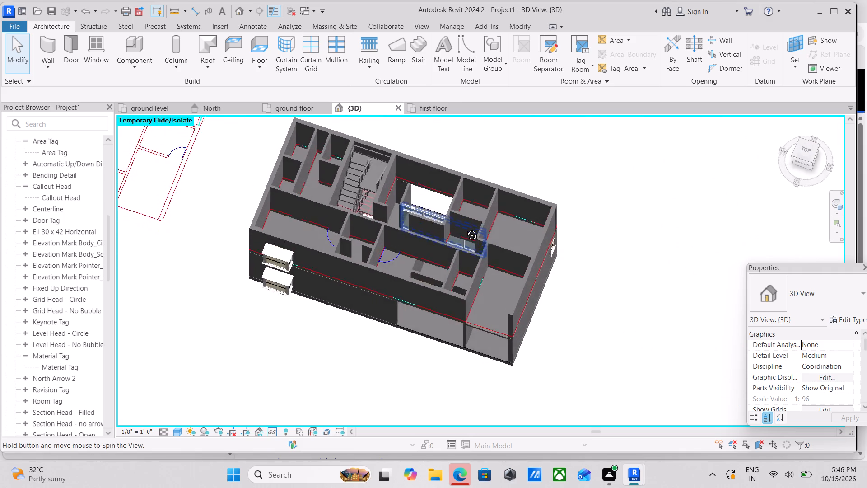
{"action": "middle_click_drag", "start_coordinate": [465, 228], "coordinate": [409, 150]}
{"action": "middle_click_drag", "start_coordinate": [427, 266], "coordinate": [539, 184]}
{"action": "middle_click_drag", "start_coordinate": [446, 245], "coordinate": [404, 262], "text": "shift"}
{"action": "scroll", "coordinate": [493, 267], "scroll_direction": "down", "scroll_amount": 1}
{"action": "middle_click_drag", "start_coordinate": [493, 267], "coordinate": [491, 321]}
{"action": "scroll", "coordinate": [494, 263], "scroll_direction": "up", "scroll_amount": 2}
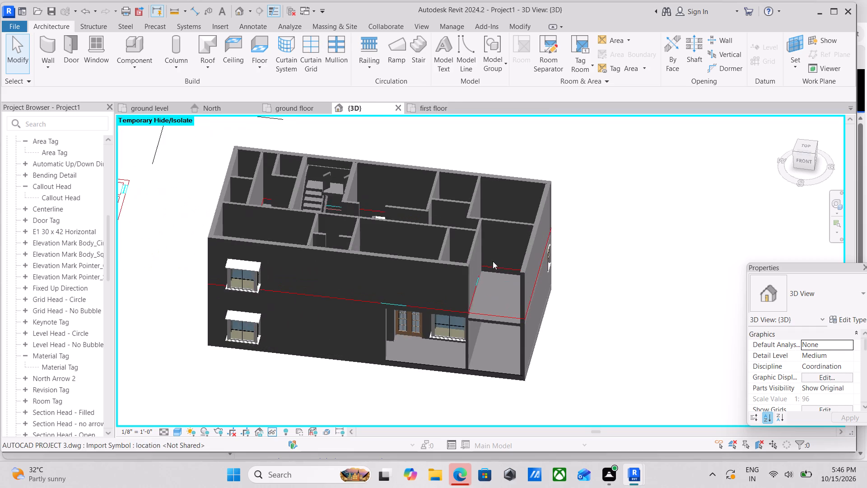
{"action": "scroll", "coordinate": [452, 238], "scroll_direction": "up", "scroll_amount": 2}
{"action": "middle_click_drag", "start_coordinate": [449, 239], "coordinate": [468, 357]}
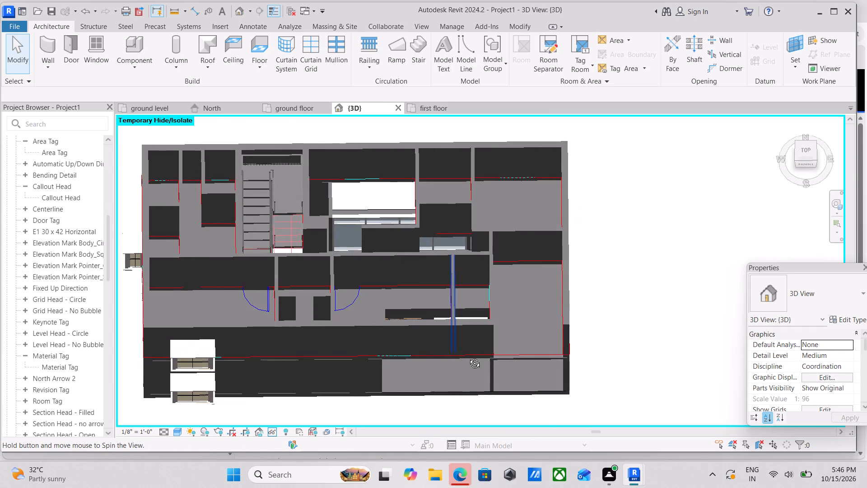
{"action": "middle_click_drag", "start_coordinate": [468, 357], "coordinate": [392, 317]}
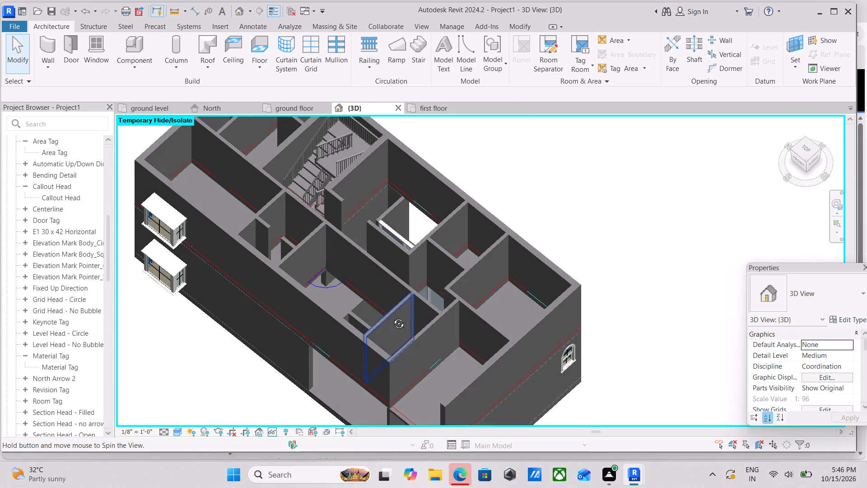
{"action": "middle_click_drag", "start_coordinate": [392, 317], "coordinate": [408, 287]}
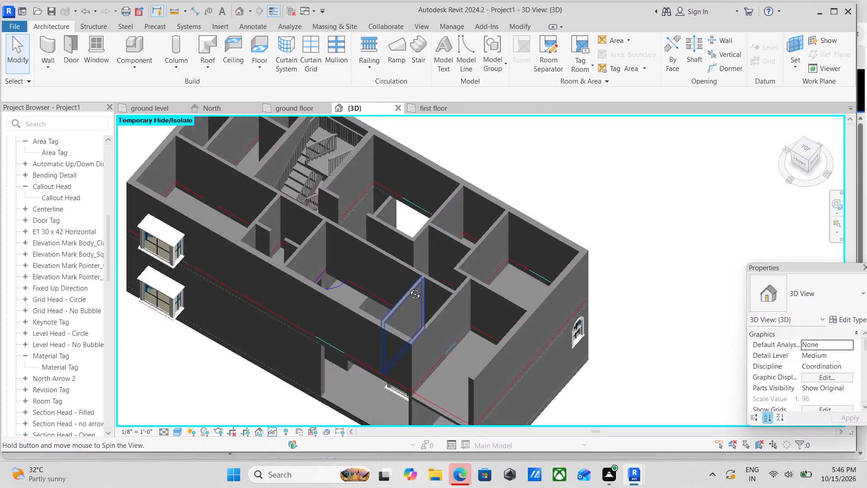
{"action": "middle_click_drag", "start_coordinate": [408, 287], "coordinate": [428, 242]}
{"action": "middle_click_drag", "start_coordinate": [193, 221], "coordinate": [234, 338], "text": "shift"}
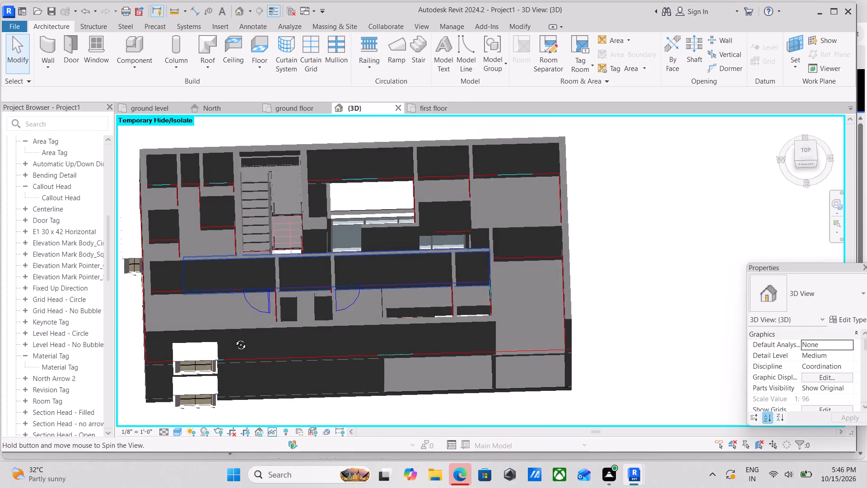
{"action": "middle_click_drag", "start_coordinate": [234, 338], "coordinate": [183, 207], "text": "shift"}
{"action": "middle_click_drag", "start_coordinate": [182, 282], "coordinate": [228, 227], "text": "shift"}
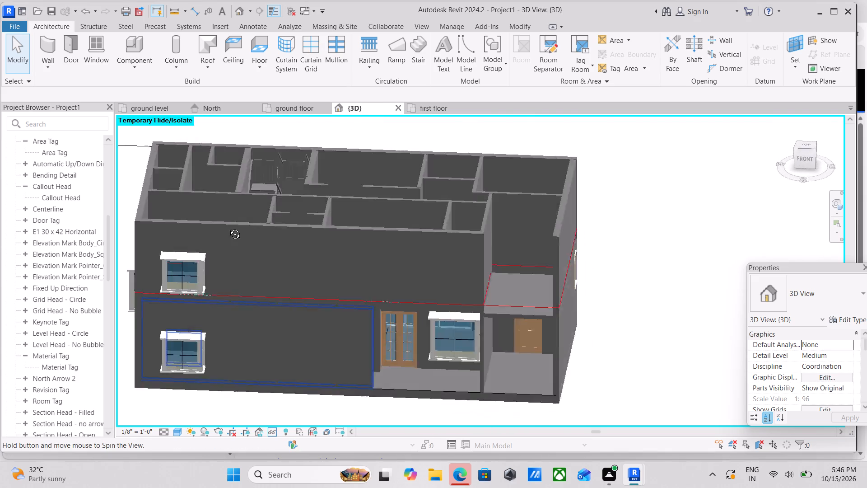
{"action": "middle_click_drag", "start_coordinate": [228, 227], "coordinate": [252, 211], "text": "shift"}
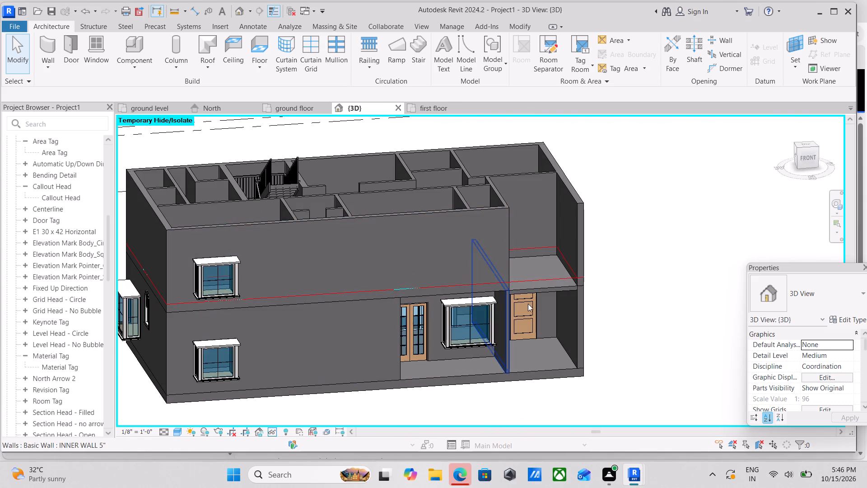
Select the first-floor FIRST FLOOR FLOORING 6" floor and examine in 3D, from above and several sides, which rooms it covers.
{"action": "left_click", "coordinate": [536, 286]}
{"action": "scroll", "coordinate": [318, 299], "scroll_direction": "down", "scroll_amount": 2}
{"action": "middle_click_drag", "start_coordinate": [323, 298], "coordinate": [330, 322], "text": "shift"}
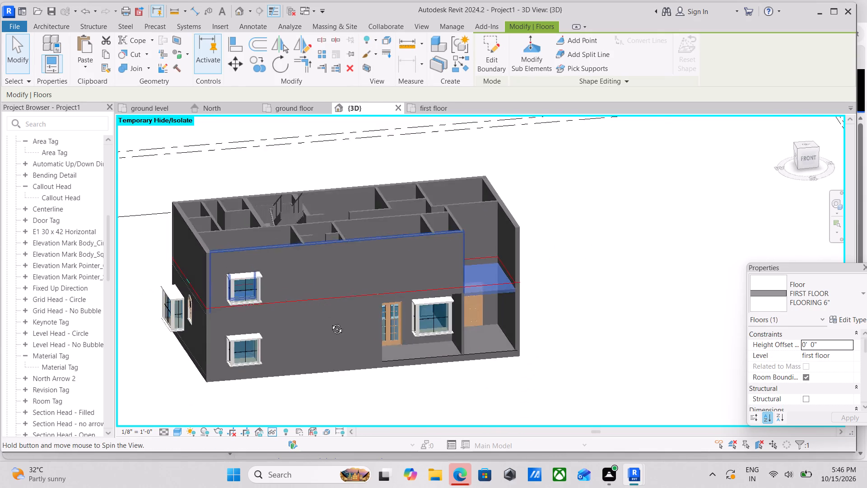
{"action": "middle_click_drag", "start_coordinate": [330, 322], "coordinate": [489, 430], "text": "shift"}
{"action": "middle_click_drag", "start_coordinate": [396, 371], "coordinate": [447, 402]}
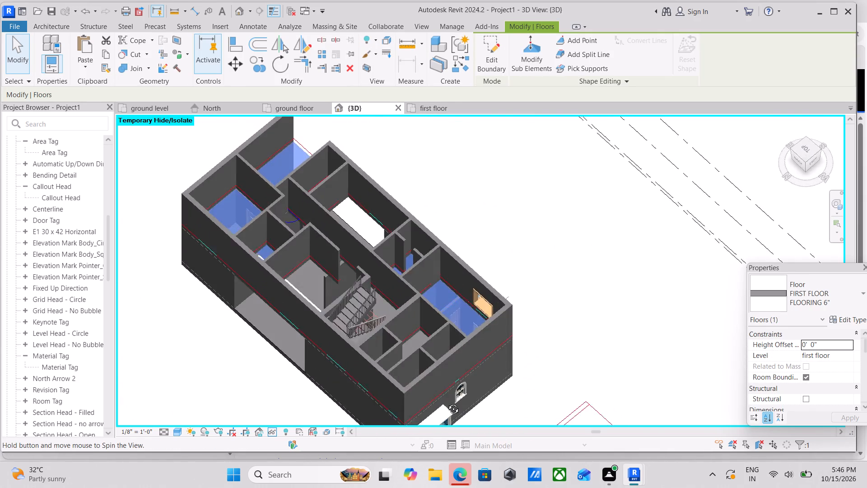
{"action": "middle_click_drag", "start_coordinate": [447, 402], "coordinate": [283, 360]}
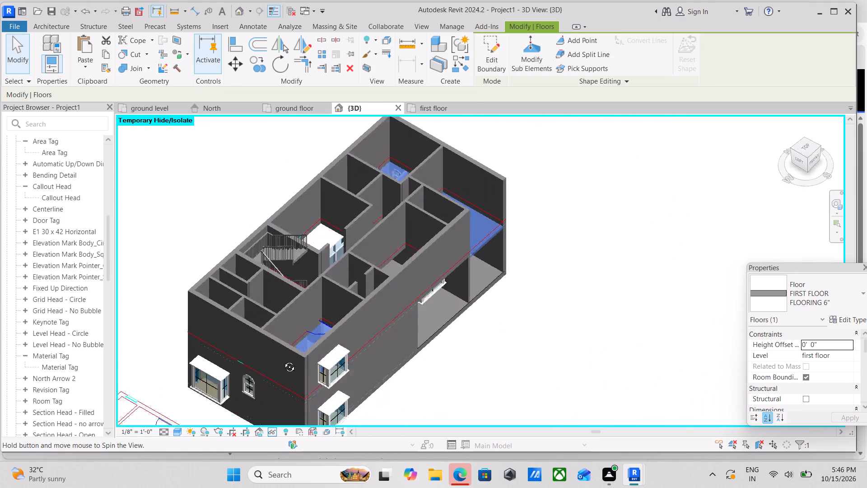
{"action": "middle_click_drag", "start_coordinate": [283, 360], "coordinate": [231, 371]}
{"action": "scroll", "coordinate": [279, 313], "scroll_direction": "up", "scroll_amount": 2}
{"action": "middle_click_drag", "start_coordinate": [280, 283], "coordinate": [296, 298]}
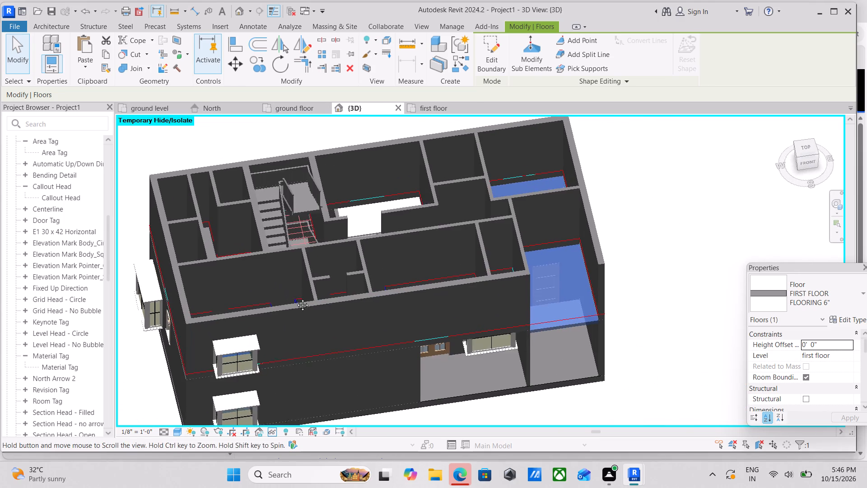
{"action": "middle_click_drag", "start_coordinate": [296, 298], "coordinate": [303, 302]}
{"action": "middle_click_drag", "start_coordinate": [324, 296], "coordinate": [381, 307]}
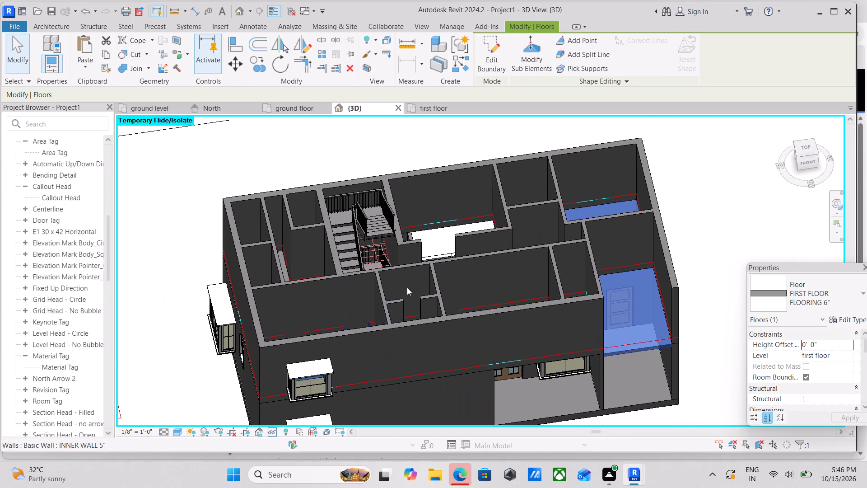
{"action": "scroll", "coordinate": [407, 287], "scroll_direction": "down", "scroll_amount": 4}
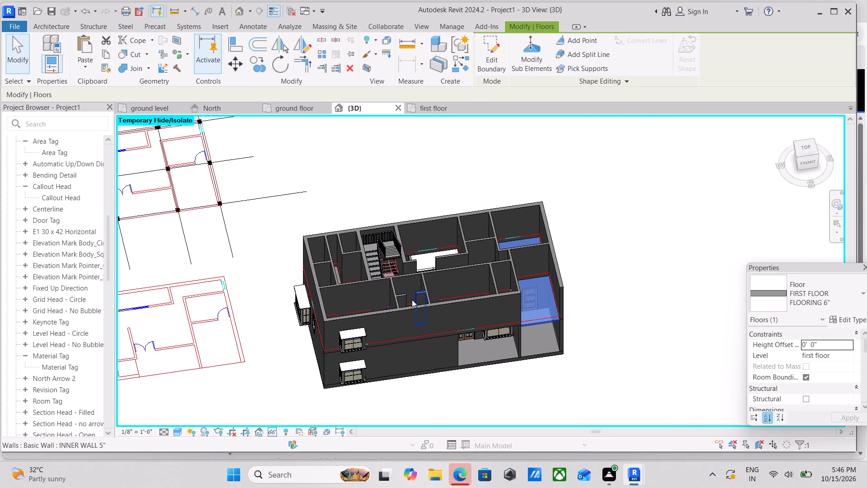
{"action": "middle_click_drag", "start_coordinate": [412, 305], "coordinate": [411, 394], "text": "shift"}
{"action": "scroll", "coordinate": [339, 302], "scroll_direction": "up", "scroll_amount": 3}
{"action": "middle_click_drag", "start_coordinate": [471, 338], "coordinate": [469, 388], "text": "shift"}
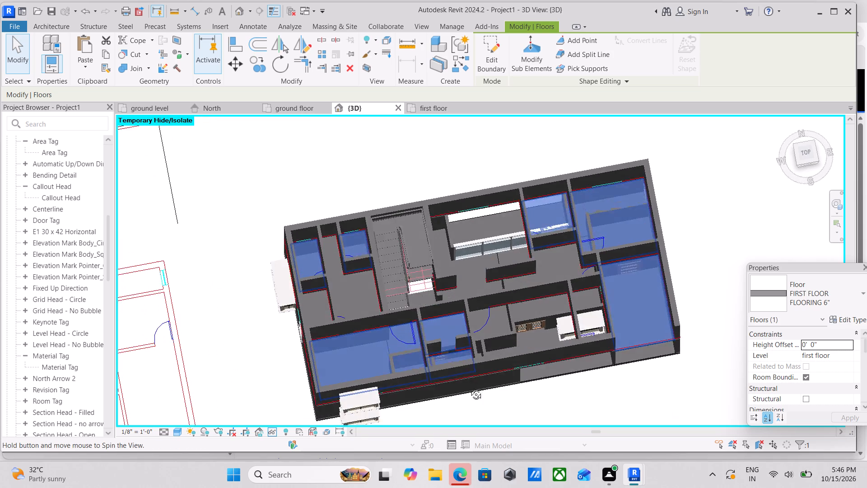
{"action": "middle_click_drag", "start_coordinate": [469, 388], "coordinate": [450, 343], "text": "shift"}
{"action": "middle_click_drag", "start_coordinate": [450, 327], "coordinate": [453, 345], "text": "shift"}
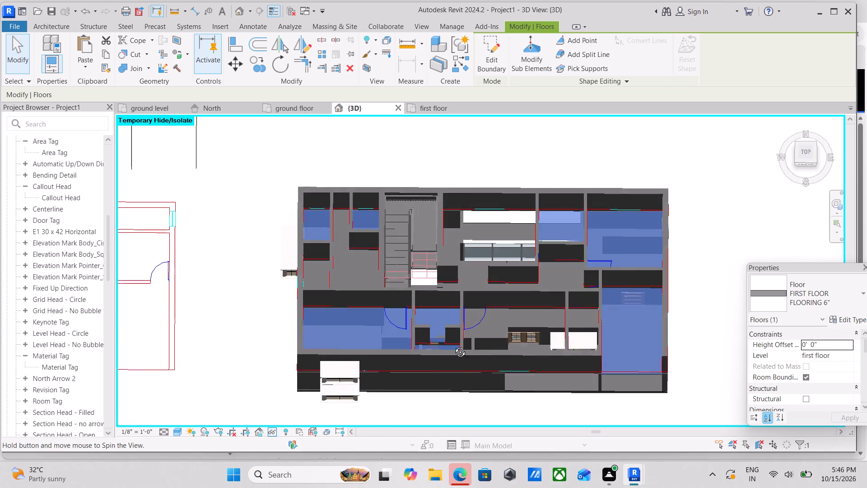
{"action": "middle_click_drag", "start_coordinate": [453, 345], "coordinate": [422, 282], "text": "shift"}
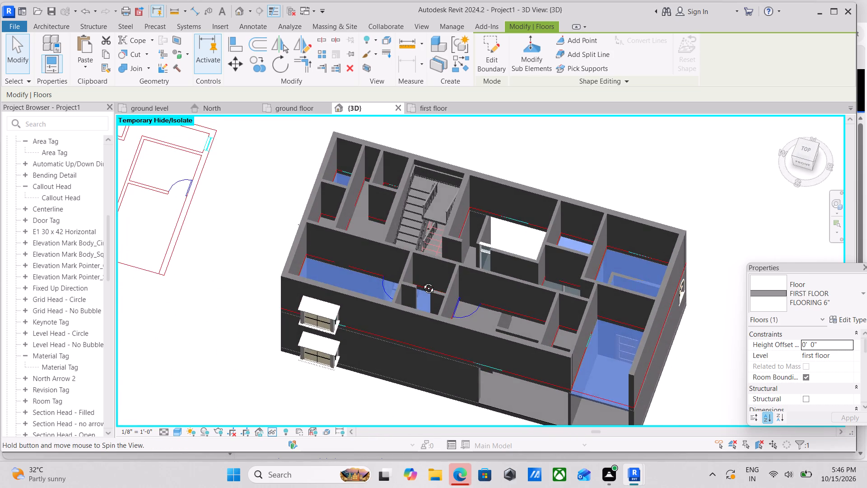
{"action": "middle_click_drag", "start_coordinate": [422, 282], "coordinate": [439, 383], "text": "shift"}
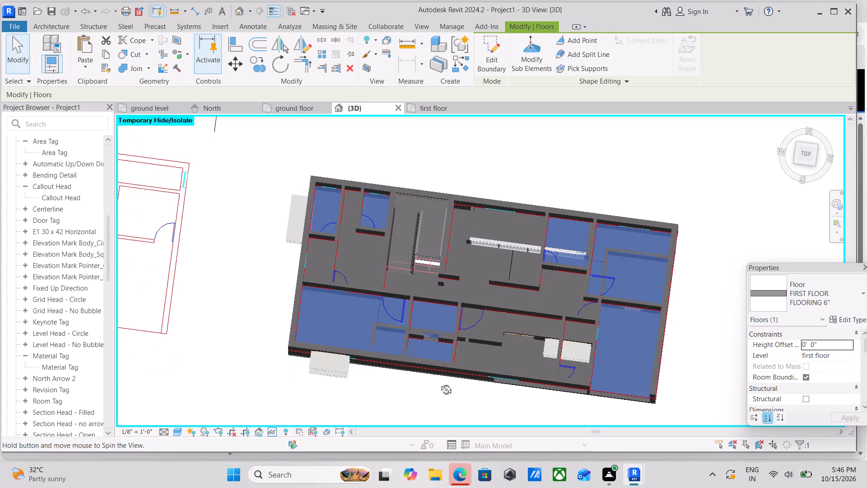
{"action": "middle_click_drag", "start_coordinate": [439, 383], "coordinate": [443, 389], "text": "shift"}
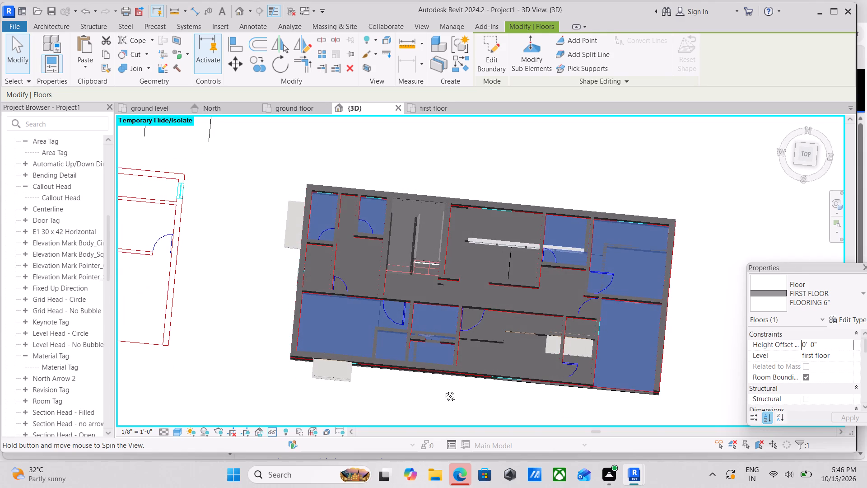
{"action": "middle_click_drag", "start_coordinate": [443, 389], "coordinate": [473, 268], "text": "shift"}
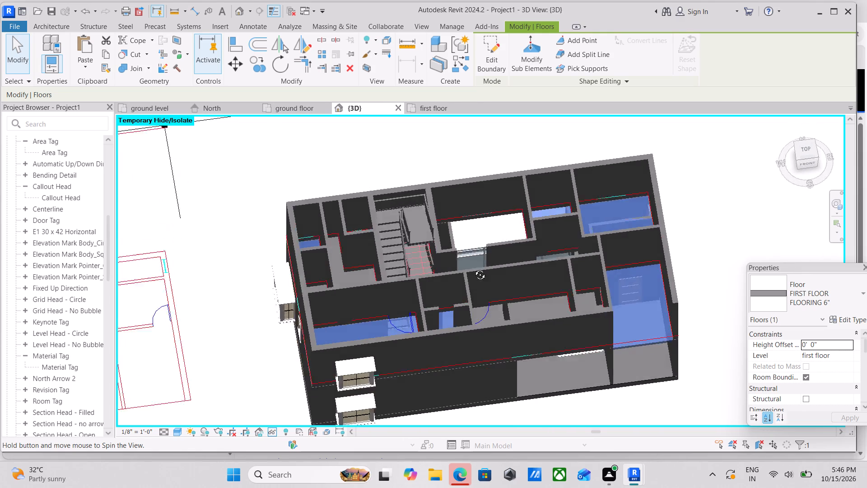
{"action": "middle_click_drag", "start_coordinate": [473, 268], "coordinate": [536, 301], "text": "shift"}
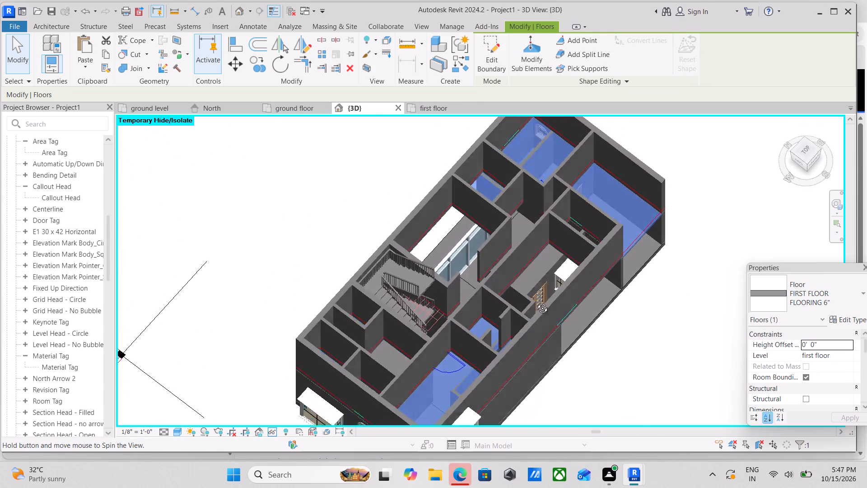
{"action": "middle_click_drag", "start_coordinate": [536, 301], "coordinate": [455, 218], "text": "shift"}
{"action": "middle_click_drag", "start_coordinate": [555, 284], "coordinate": [494, 272], "text": "shift"}
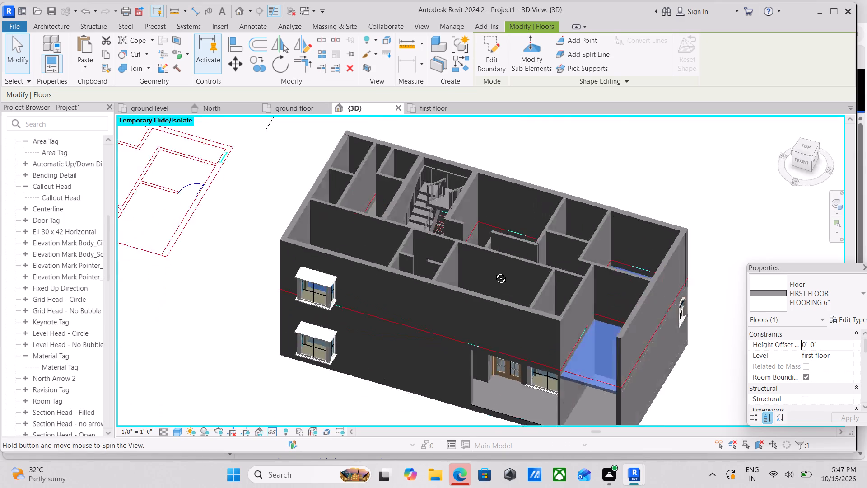
{"action": "middle_click_drag", "start_coordinate": [494, 272], "coordinate": [498, 254], "text": "shift"}
{"action": "scroll", "coordinate": [498, 254], "scroll_direction": "down", "scroll_amount": 2}
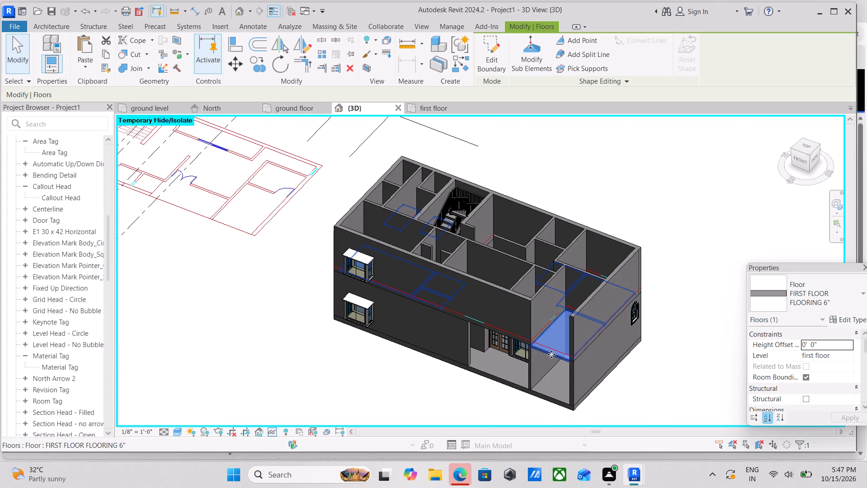
Edit the FIRST FLOOR FLOORING 6" floor's boundary in the first floor plan, adding a closed L-shaped loop around the passage beside Dressing, Bath and Toilet.
{"action": "left_click", "coordinate": [551, 354]}
{"action": "left_click", "coordinate": [494, 64]}
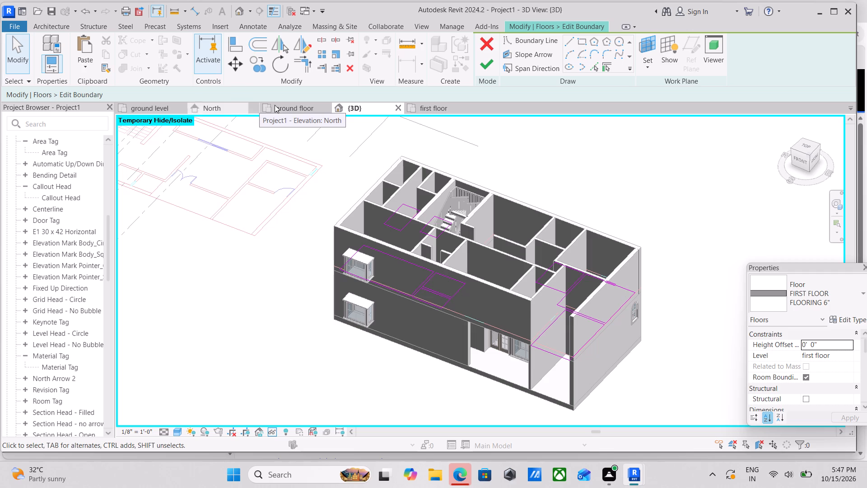
{"action": "left_click", "coordinate": [414, 107]}
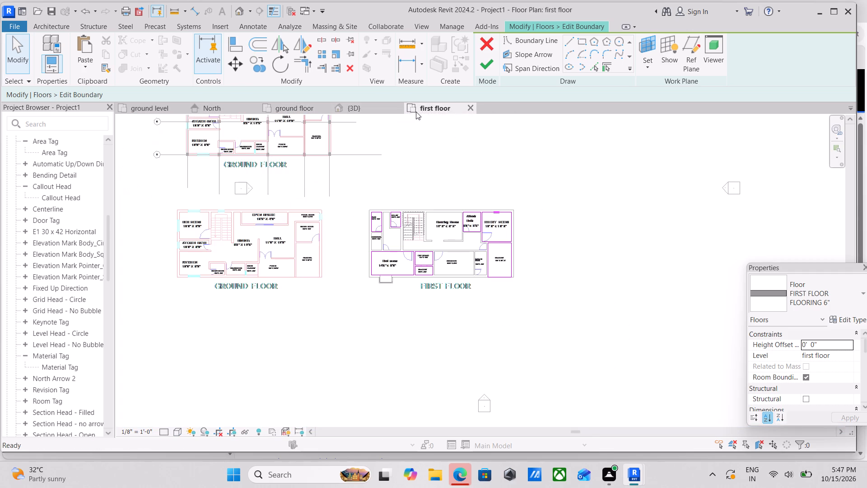
{"action": "scroll", "coordinate": [417, 248], "scroll_direction": "up", "scroll_amount": 9}
{"action": "middle_click_drag", "start_coordinate": [371, 228], "coordinate": [270, 310]}
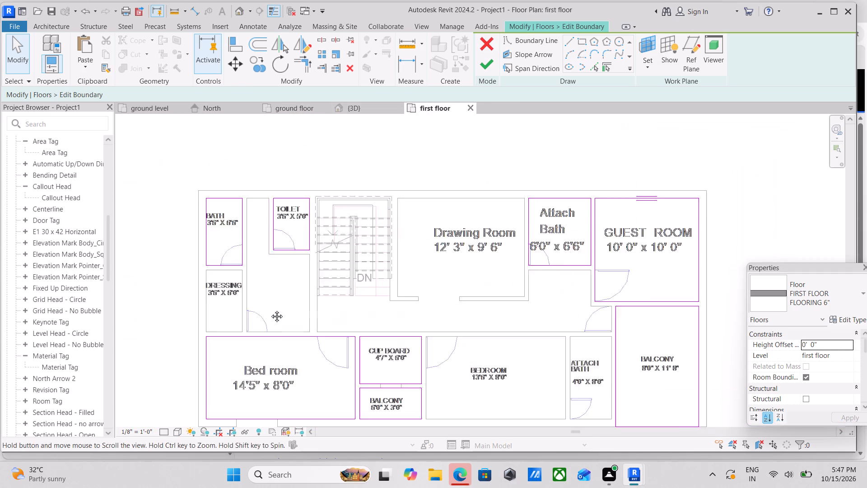
{"action": "middle_click_drag", "start_coordinate": [270, 310], "coordinate": [256, 320]}
{"action": "scroll", "coordinate": [259, 318], "scroll_direction": "up", "scroll_amount": 1}
{"action": "left_click", "coordinate": [569, 40]}
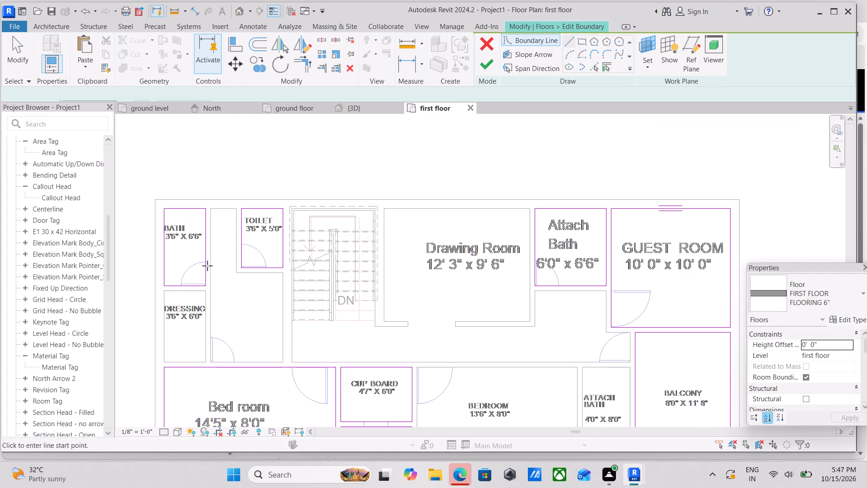
{"action": "left_click", "coordinate": [209, 360]}
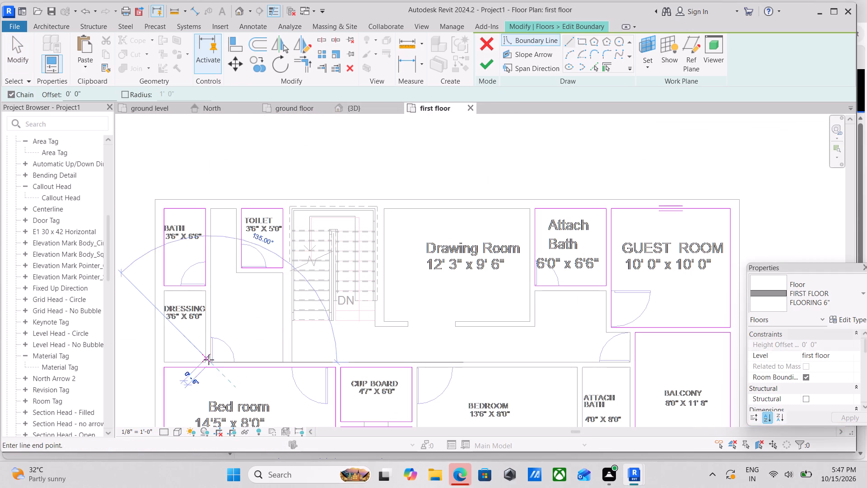
{"action": "left_click", "coordinate": [280, 361]}
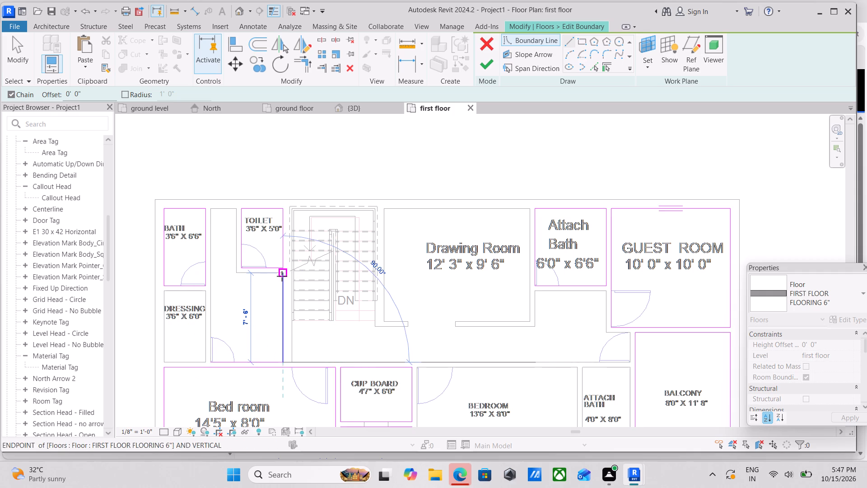
{"action": "left_click", "coordinate": [282, 276]}
{"action": "left_click", "coordinate": [233, 272]}
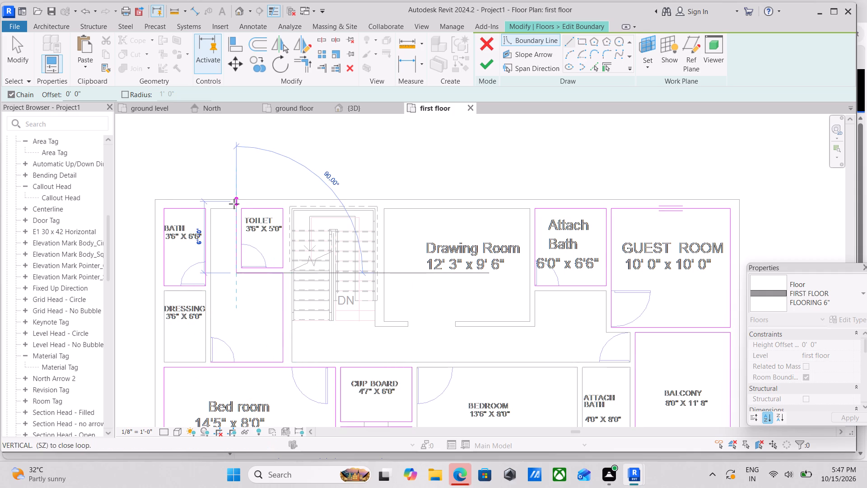
{"action": "left_click", "coordinate": [233, 210]}
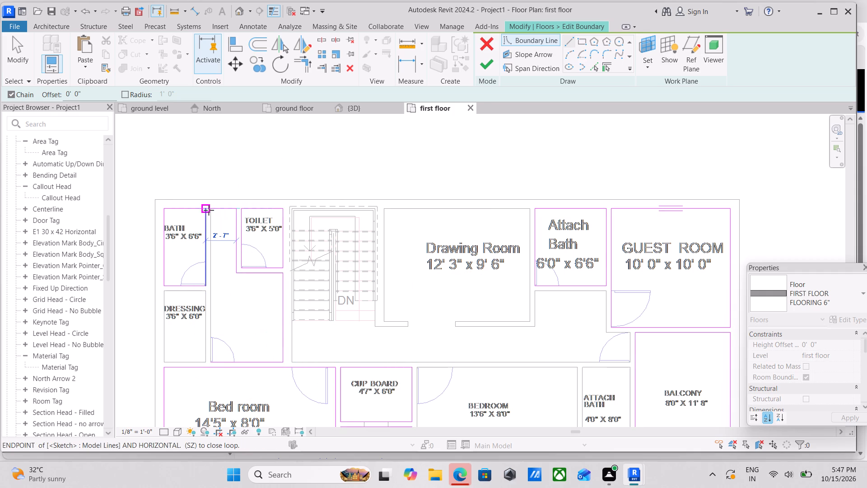
{"action": "left_click", "coordinate": [212, 210]}
{"action": "middle_click_drag", "start_coordinate": [212, 246], "coordinate": [219, 167]}
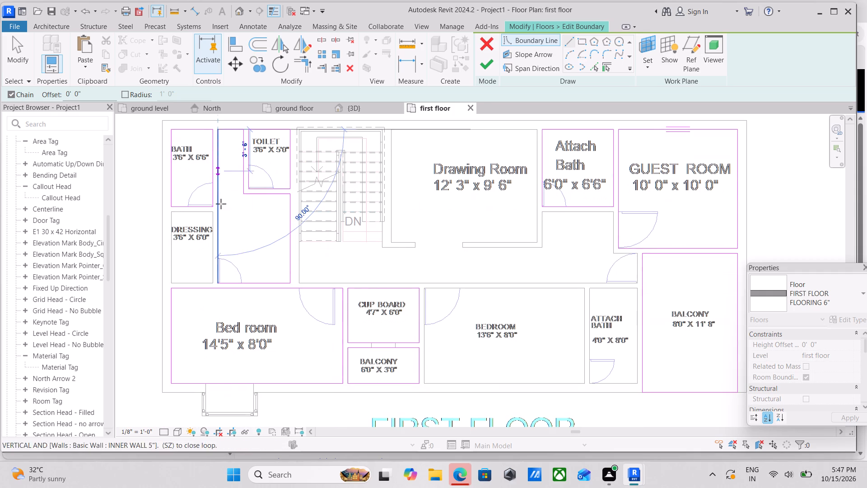
{"action": "left_click", "coordinate": [220, 280]}
{"action": "key", "text": "Escape"}
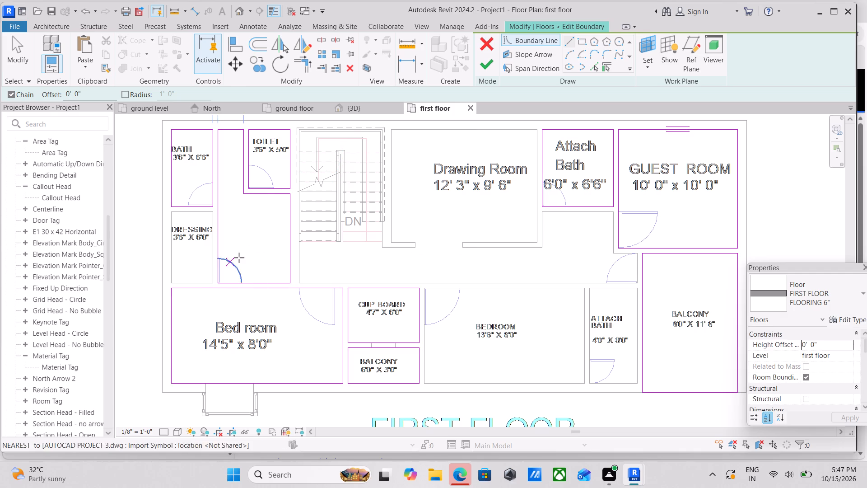
Sketch the hall's floor boundary along the bedroom walls, 2'-6" up beside the Balcony, around the recess below Attach Bath, and 6'-8" to the Drawing Room opening.
{"action": "left_click", "coordinate": [300, 282]}
{"action": "middle_click_drag", "start_coordinate": [466, 275], "coordinate": [299, 279]}
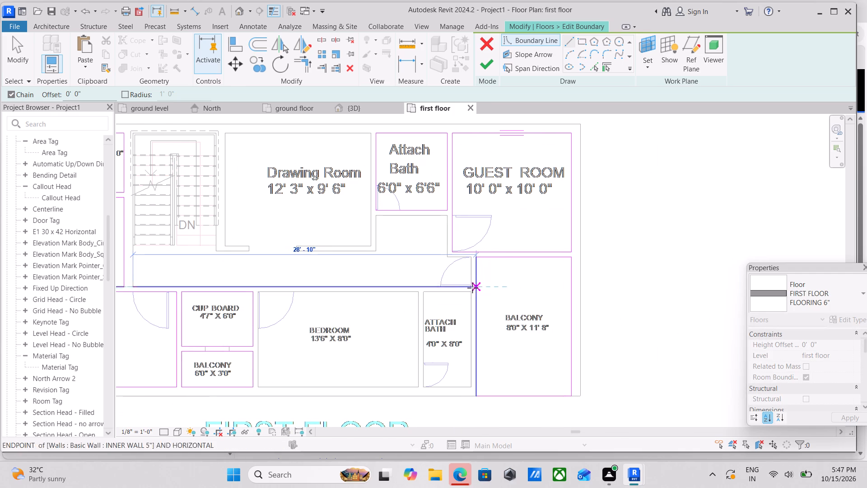
{"action": "left_click", "coordinate": [468, 286]}
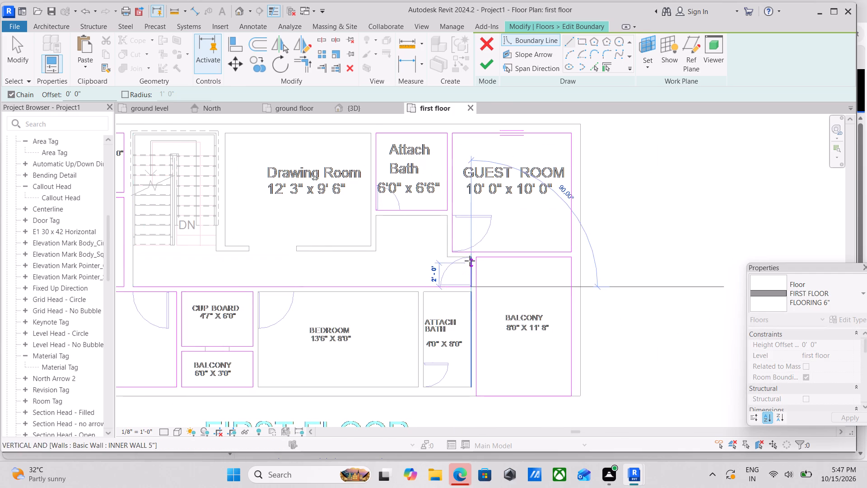
{"action": "scroll", "coordinate": [469, 259], "scroll_direction": "up", "scroll_amount": 3}
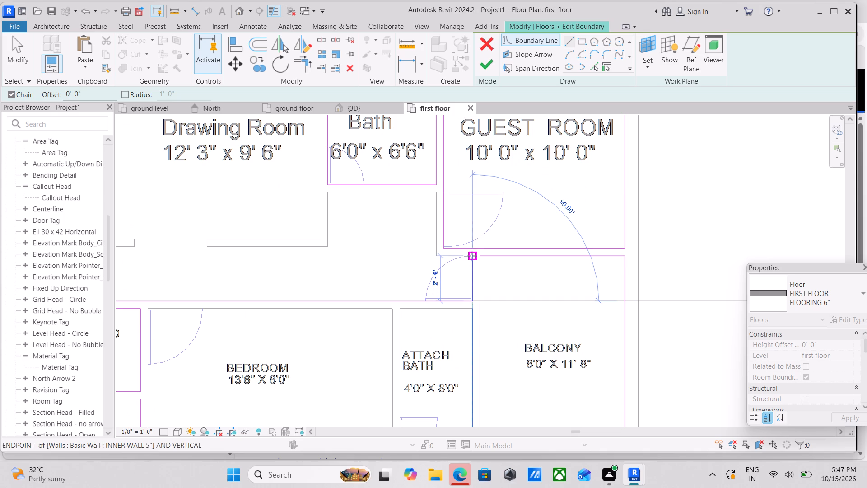
{"action": "left_click", "coordinate": [472, 256]}
{"action": "left_click", "coordinate": [438, 255]}
{"action": "left_click", "coordinate": [436, 192]}
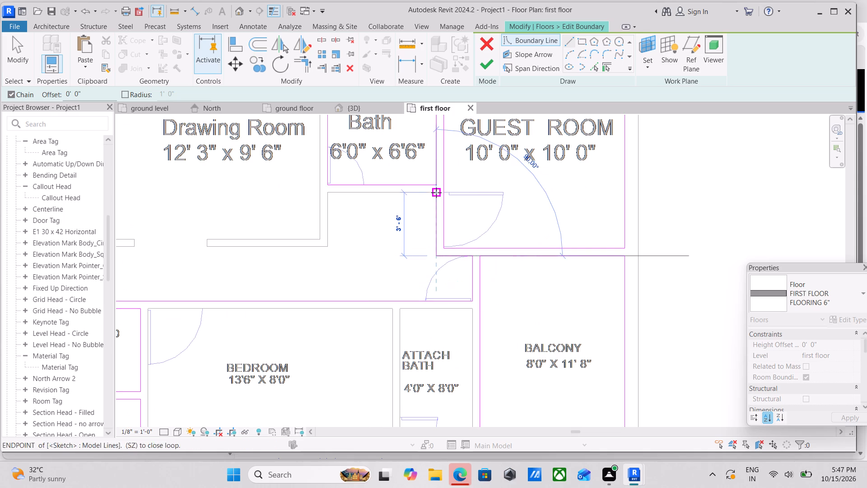
{"action": "left_click", "coordinate": [330, 193]}
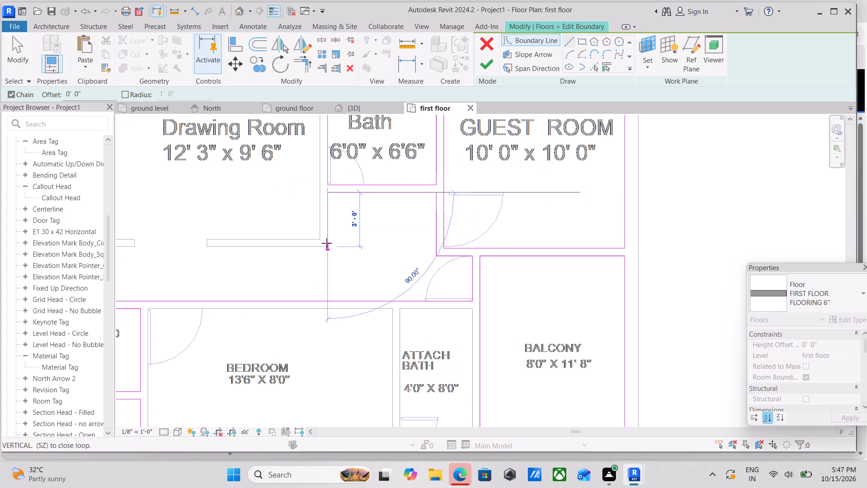
{"action": "left_click", "coordinate": [329, 247]}
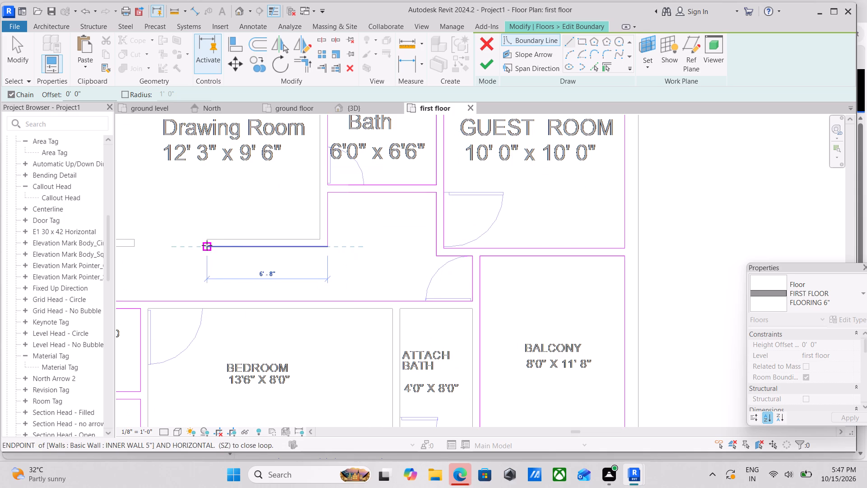
{"action": "left_click", "coordinate": [207, 245]}
Trace the floor boundary around the Drawing Room's inner walls, 9'-6" along the stair side and 2'-0" to the opening's stair-side edge.
{"action": "left_click", "coordinate": [207, 238]}
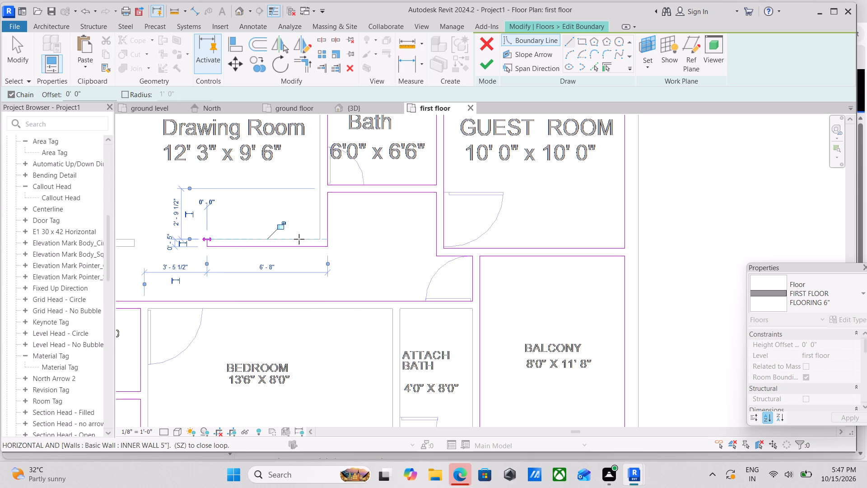
{"action": "left_click", "coordinate": [317, 238]}
{"action": "middle_click_drag", "start_coordinate": [322, 204], "coordinate": [315, 357]}
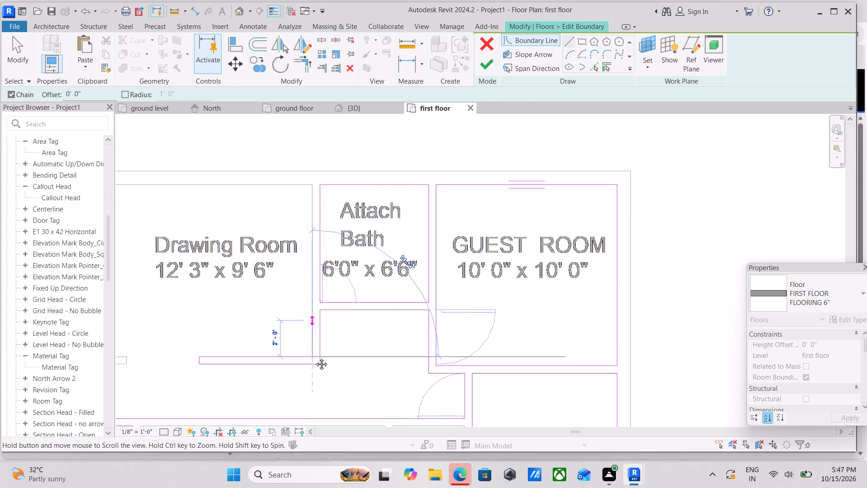
{"action": "middle_click_drag", "start_coordinate": [315, 357], "coordinate": [315, 359]}
{"action": "left_click", "coordinate": [312, 223]}
{"action": "middle_click_drag", "start_coordinate": [197, 238], "coordinate": [344, 249]}
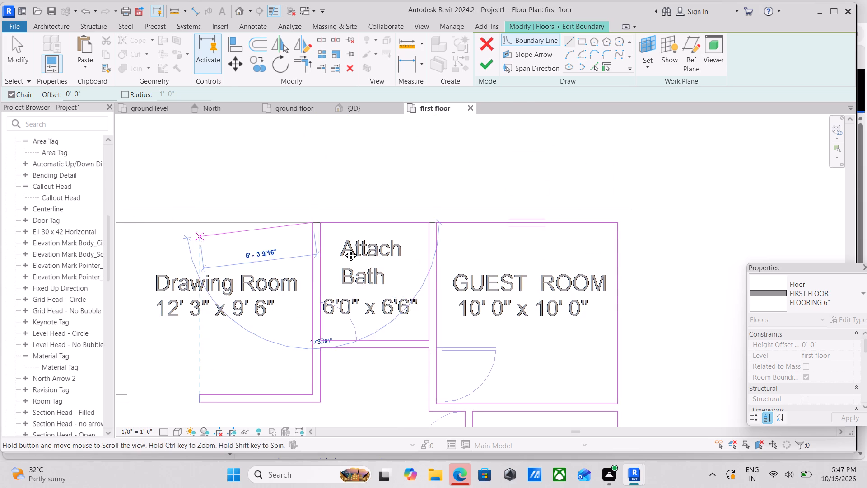
{"action": "middle_click_drag", "start_coordinate": [344, 249], "coordinate": [420, 250]}
{"action": "left_click", "coordinate": [317, 237]}
{"action": "middle_click_drag", "start_coordinate": [315, 322], "coordinate": [315, 317]}
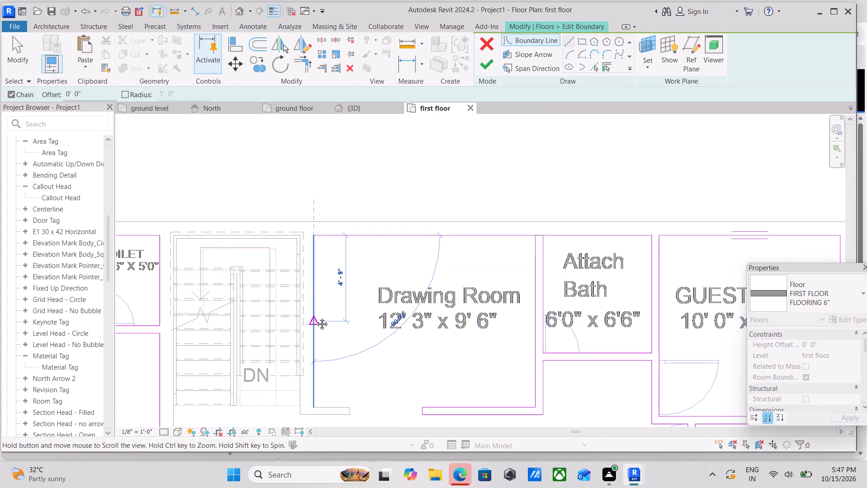
{"action": "middle_click_drag", "start_coordinate": [315, 317], "coordinate": [319, 223]}
{"action": "left_click", "coordinate": [316, 306]}
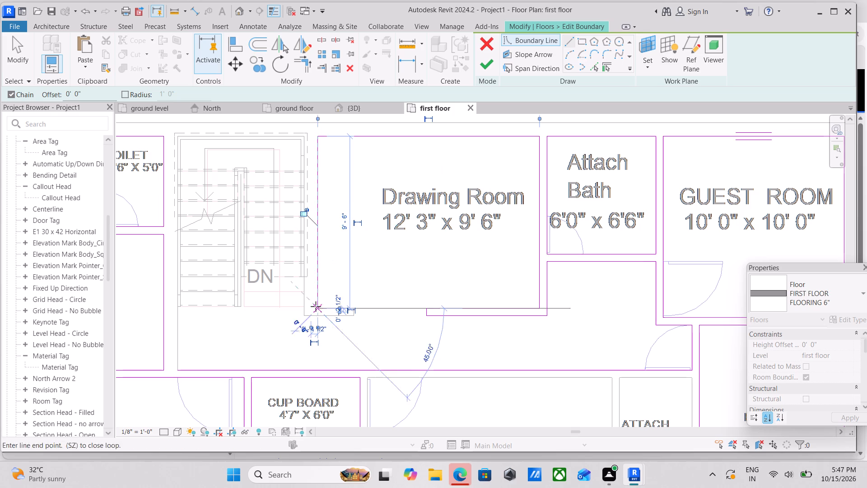
{"action": "left_click", "coordinate": [351, 309]}
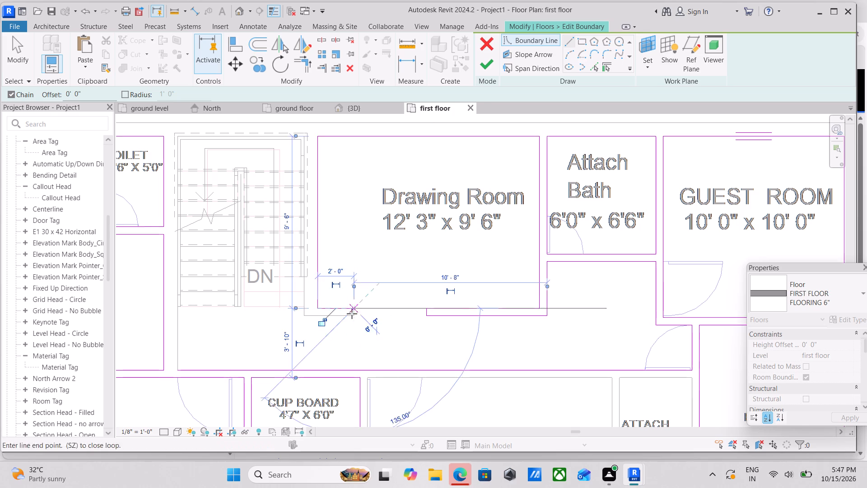
Carry the floor boundary around the short wall beside the Drawing Room opening and along its hall face to the stair wall corner.
{"action": "scroll", "coordinate": [352, 315], "scroll_direction": "up", "scroll_amount": 2}
{"action": "left_click", "coordinate": [350, 317]}
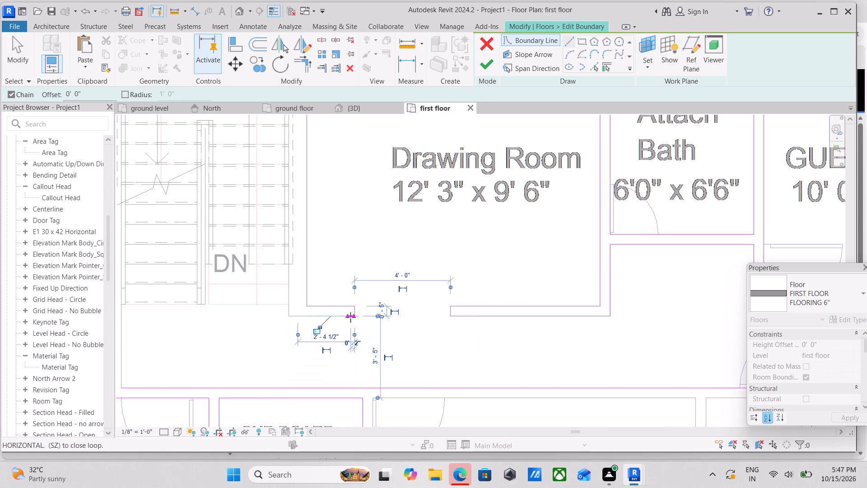
{"action": "left_click", "coordinate": [294, 315]}
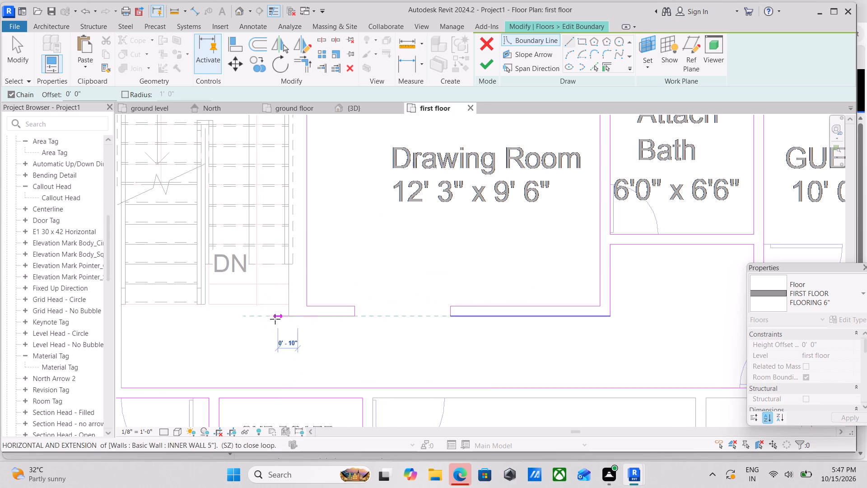
{"action": "scroll", "coordinate": [282, 318], "scroll_direction": "up", "scroll_amount": 3}
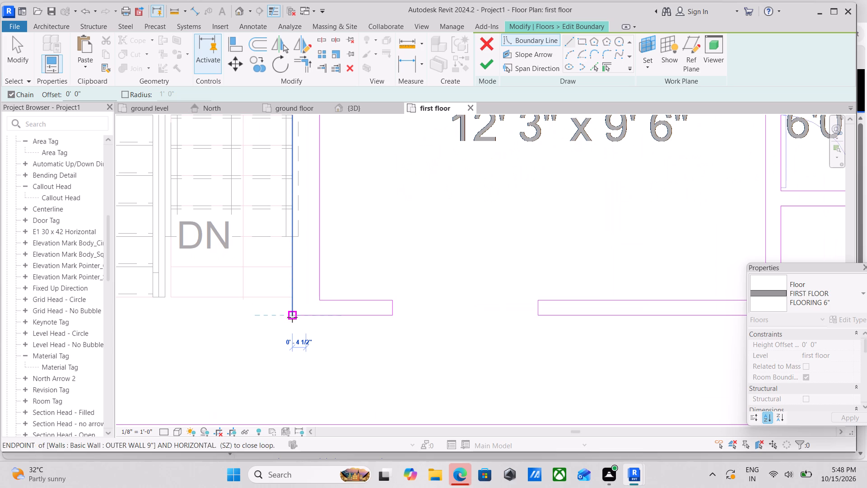
{"action": "left_click", "coordinate": [292, 317]}
Close the hall boundary loop with lines 6" up to the stair foot, 7'-0" across the stairs and 3'-6" down to the bedroom wall line.
{"action": "middle_click_drag", "start_coordinate": [291, 263], "coordinate": [297, 303]}
{"action": "scroll", "coordinate": [298, 304], "scroll_direction": "down", "scroll_amount": 2}
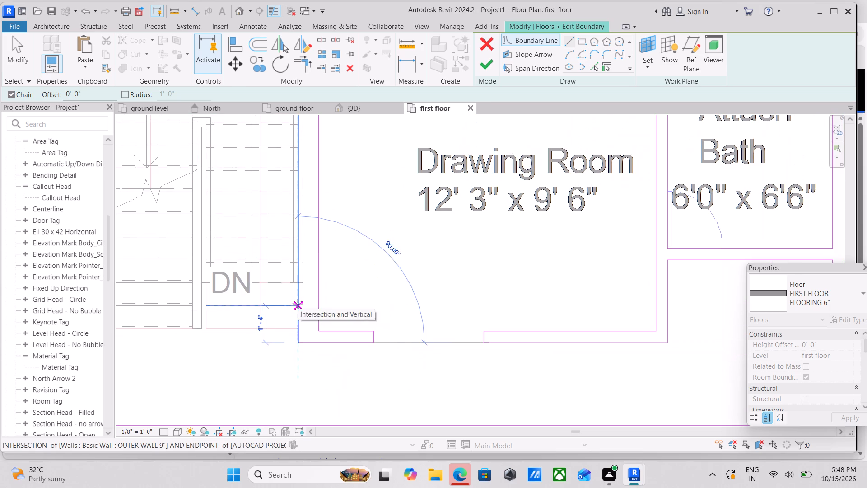
{"action": "scroll", "coordinate": [223, 325], "scroll_direction": "down", "scroll_amount": 1}
{"action": "middle_click_drag", "start_coordinate": [223, 325], "coordinate": [280, 322]}
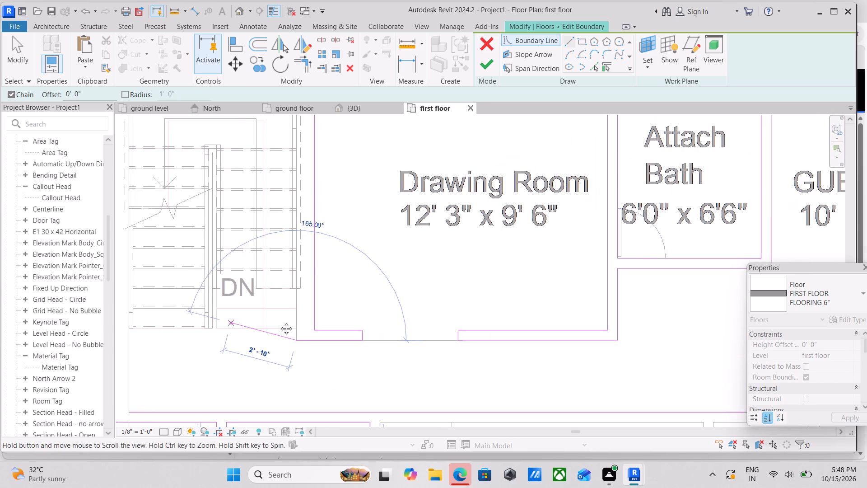
{"action": "middle_click_drag", "start_coordinate": [280, 322], "coordinate": [323, 306]}
{"action": "scroll", "coordinate": [395, 315], "scroll_direction": "up", "scroll_amount": 3}
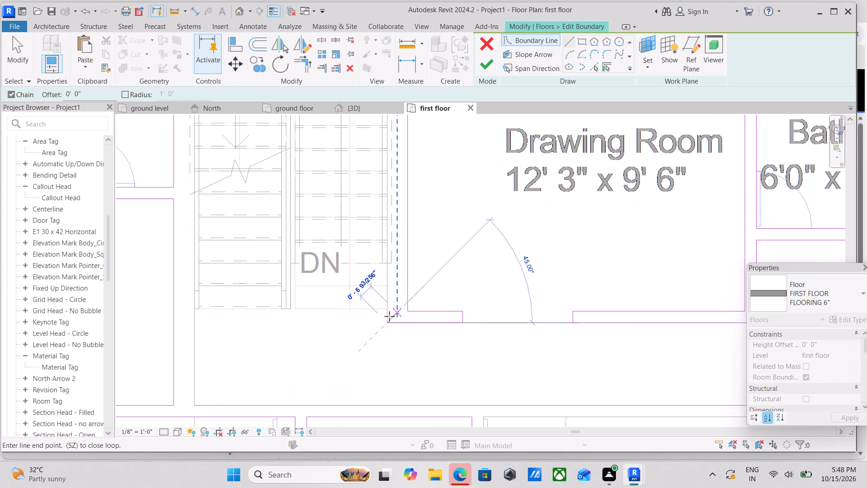
{"action": "scroll", "coordinate": [381, 310], "scroll_direction": "up", "scroll_amount": 2}
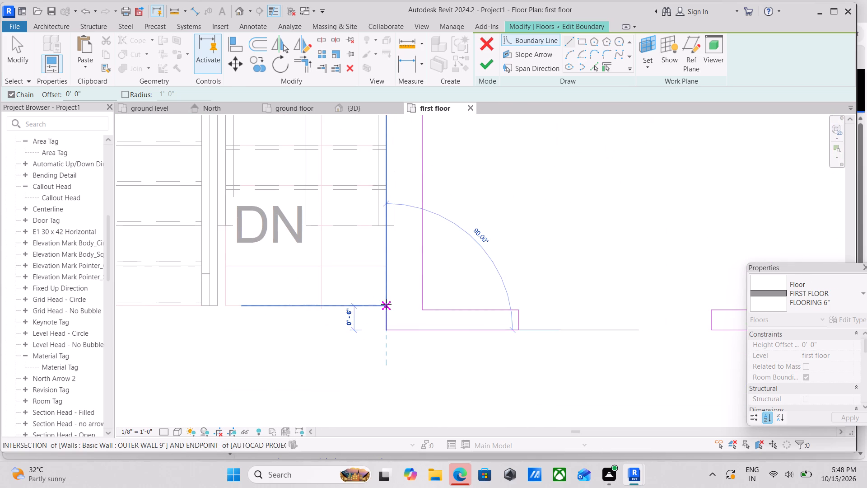
{"action": "left_click", "coordinate": [386, 304]}
{"action": "middle_click_drag", "start_coordinate": [239, 293], "coordinate": [482, 306]}
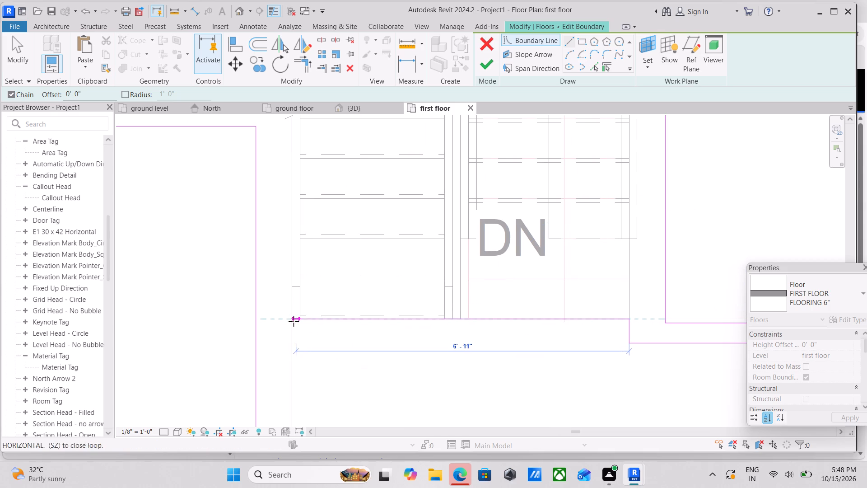
{"action": "left_click", "coordinate": [291, 319]}
{"action": "scroll", "coordinate": [295, 327], "scroll_direction": "down", "scroll_amount": 1}
{"action": "middle_click_drag", "start_coordinate": [295, 327], "coordinate": [314, 172]}
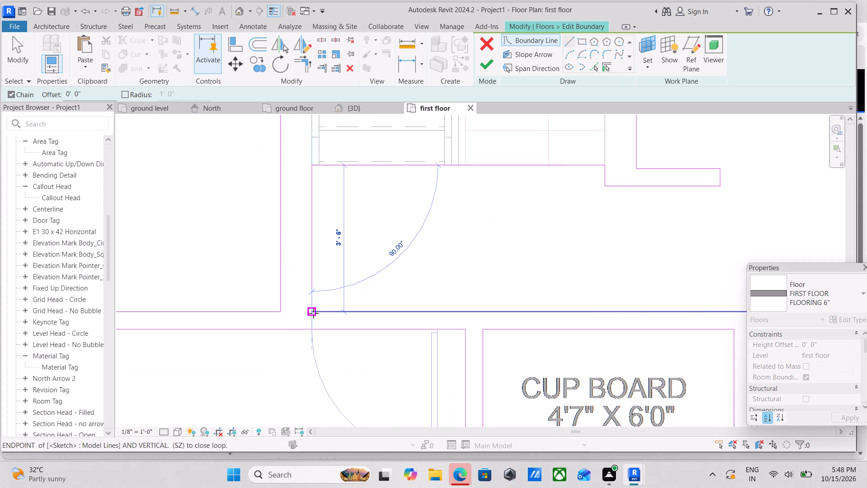
{"action": "left_click", "coordinate": [313, 313]}
Add rectangular floor boundaries inside the 13'6" x 8'0" BEDROOM and the adjoining 4'0" x 8'0" ATTACH BATH.
{"action": "scroll", "coordinate": [318, 289], "scroll_direction": "down", "scroll_amount": 4}
{"action": "scroll", "coordinate": [382, 288], "scroll_direction": "down", "scroll_amount": 7}
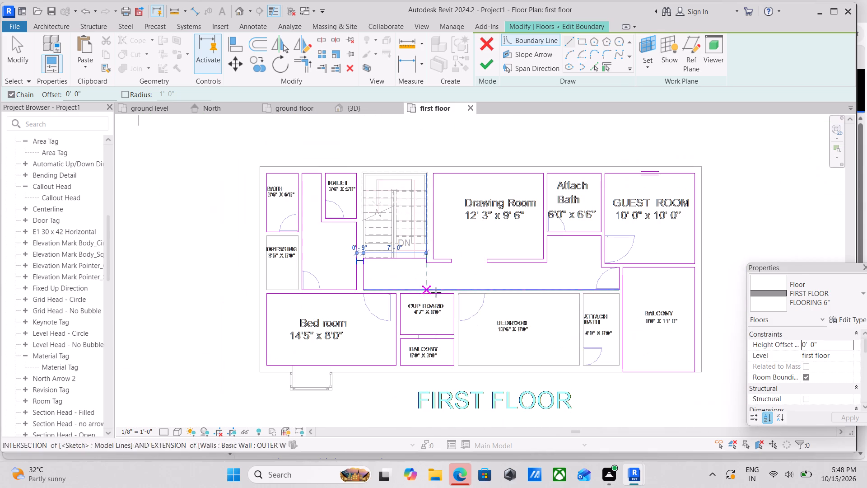
{"action": "middle_click_drag", "start_coordinate": [494, 327], "coordinate": [460, 294]}
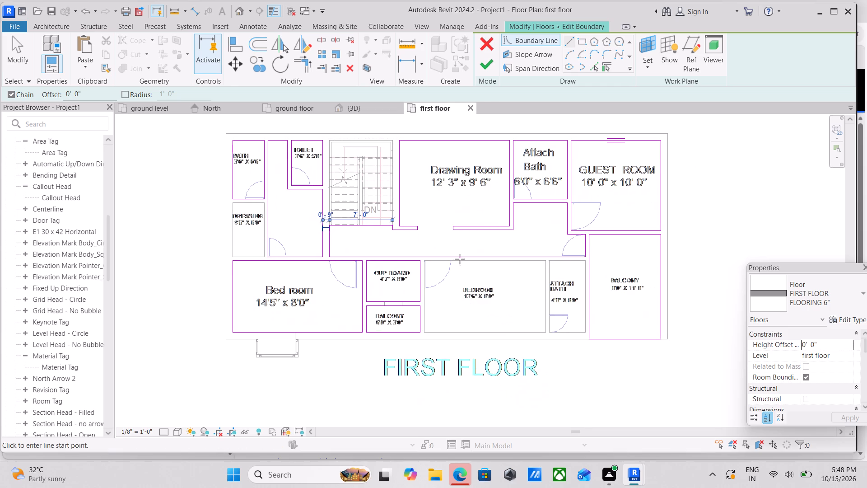
{"action": "scroll", "coordinate": [442, 287], "scroll_direction": "up", "scroll_amount": 3}
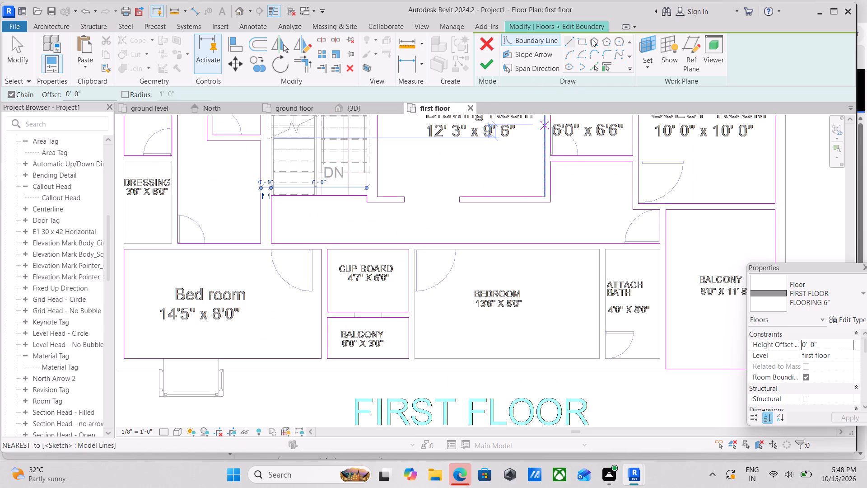
{"action": "left_click", "coordinate": [583, 38]}
{"action": "left_click", "coordinate": [418, 253]}
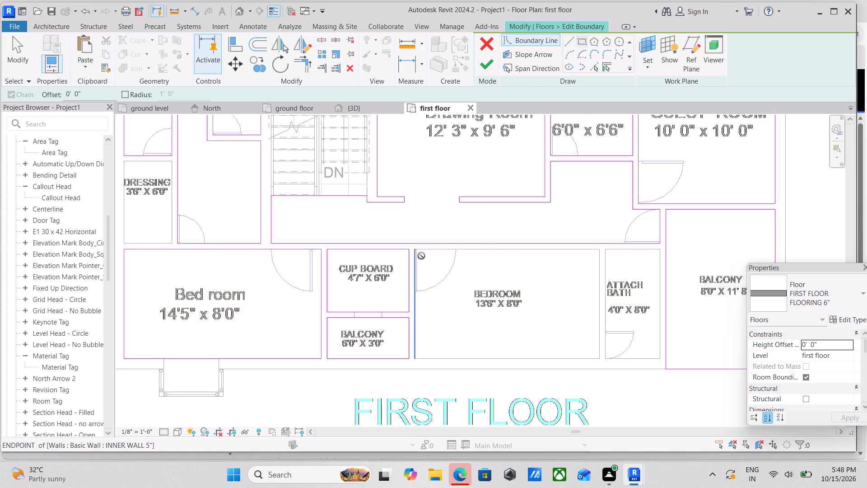
{"action": "middle_click_drag", "start_coordinate": [489, 302], "coordinate": [401, 246]}
{"action": "left_click", "coordinate": [513, 301]}
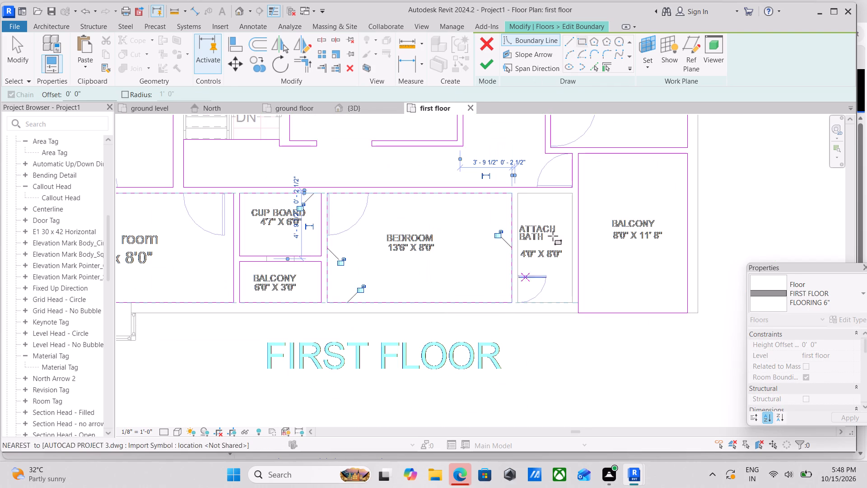
{"action": "left_click", "coordinate": [517, 195]}
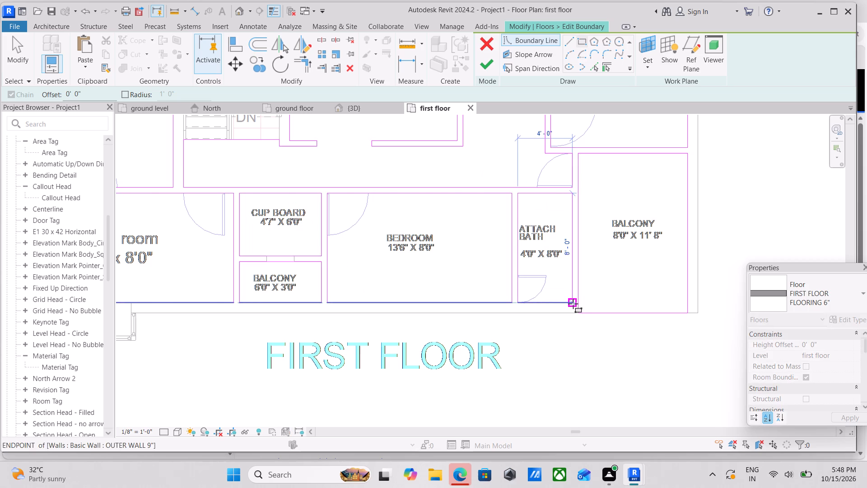
{"action": "left_click", "coordinate": [573, 304]}
Add a 3'-6" by 6'-0" rectangular floor boundary inside the DRESSING room.
{"action": "scroll", "coordinate": [496, 245], "scroll_direction": "down", "scroll_amount": 3}
{"action": "middle_click_drag", "start_coordinate": [494, 247], "coordinate": [539, 321]}
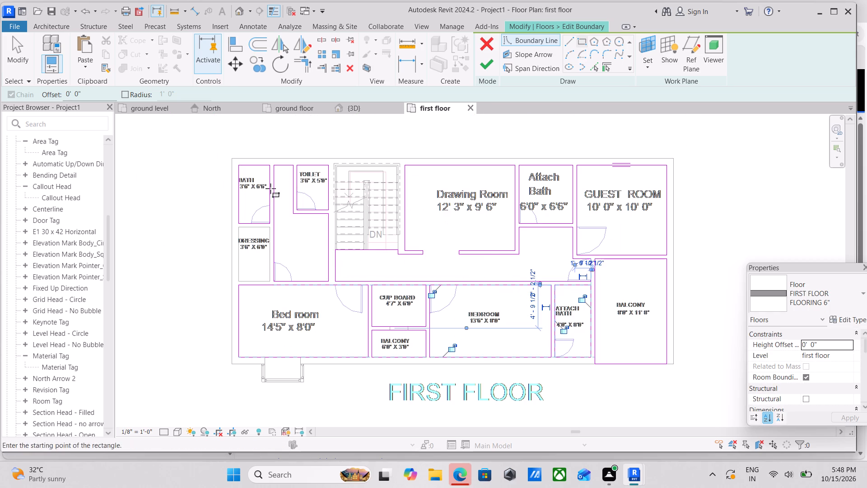
{"action": "scroll", "coordinate": [229, 212], "scroll_direction": "up", "scroll_amount": 7}
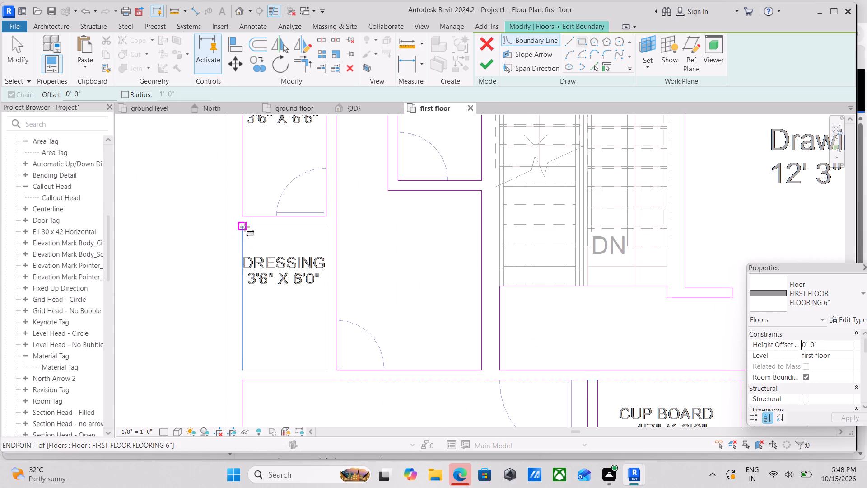
{"action": "left_click", "coordinate": [245, 227]}
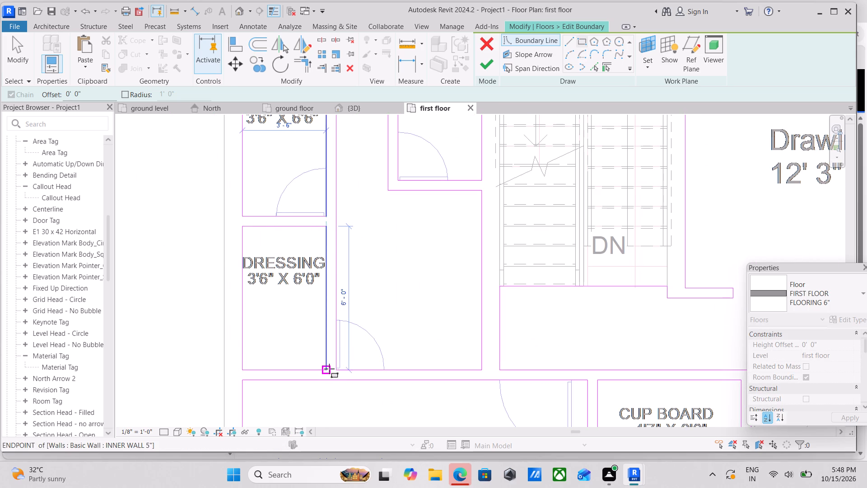
{"action": "left_click", "coordinate": [331, 368]}
Finish the FIRST FLOOR FLOORING 6" boundary edit, dismiss the save reminder without saving, and deselect the floor.
{"action": "scroll", "coordinate": [343, 249], "scroll_direction": "down", "scroll_amount": 3}
{"action": "scroll", "coordinate": [393, 238], "scroll_direction": "down", "scroll_amount": 2}
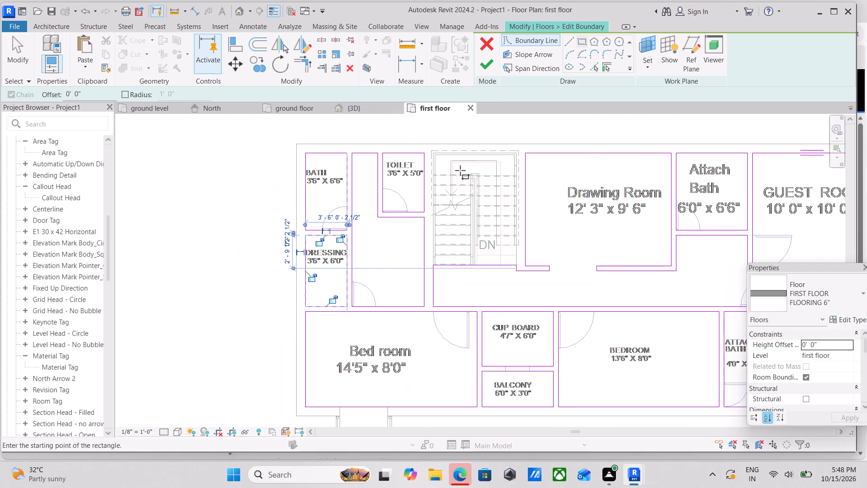
{"action": "left_click", "coordinate": [489, 62]}
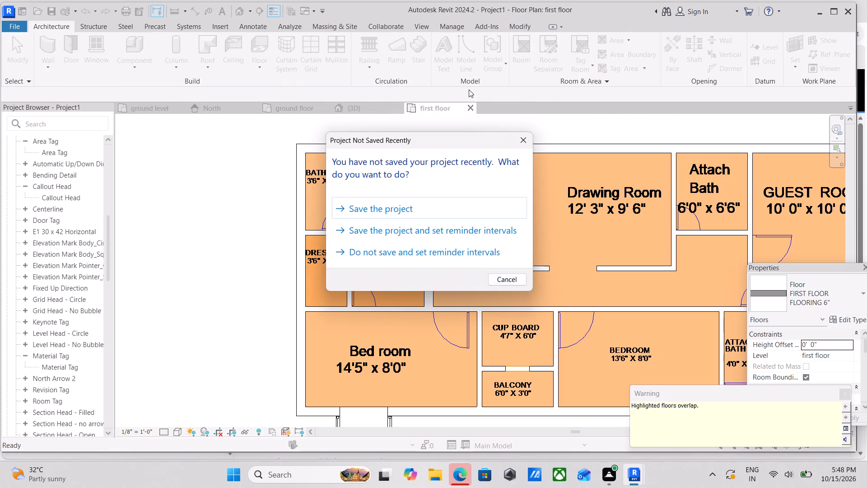
{"action": "left_click", "coordinate": [522, 137]}
{"action": "left_click", "coordinate": [506, 241]}
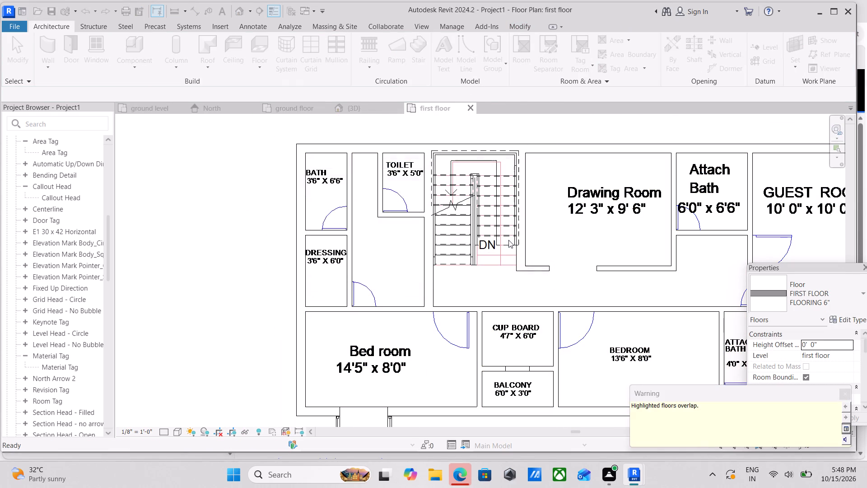
{"action": "scroll", "coordinate": [430, 241], "scroll_direction": "down", "scroll_amount": 3}
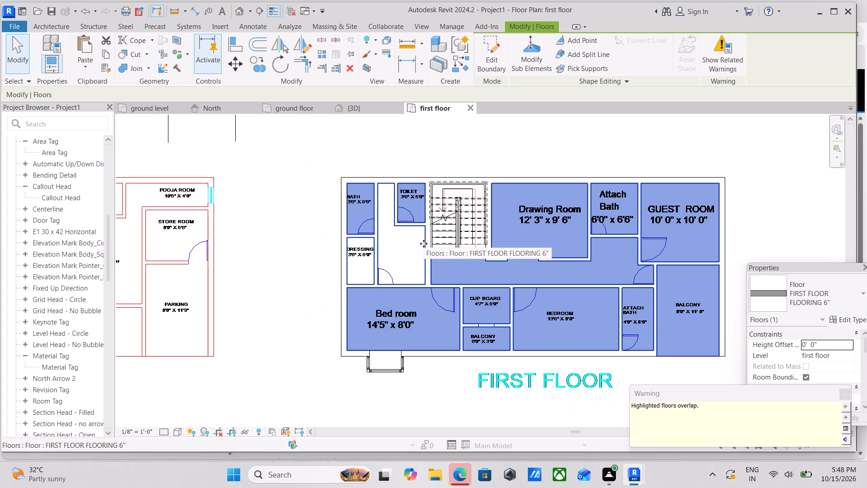
{"action": "scroll", "coordinate": [453, 253], "scroll_direction": "down", "scroll_amount": 1}
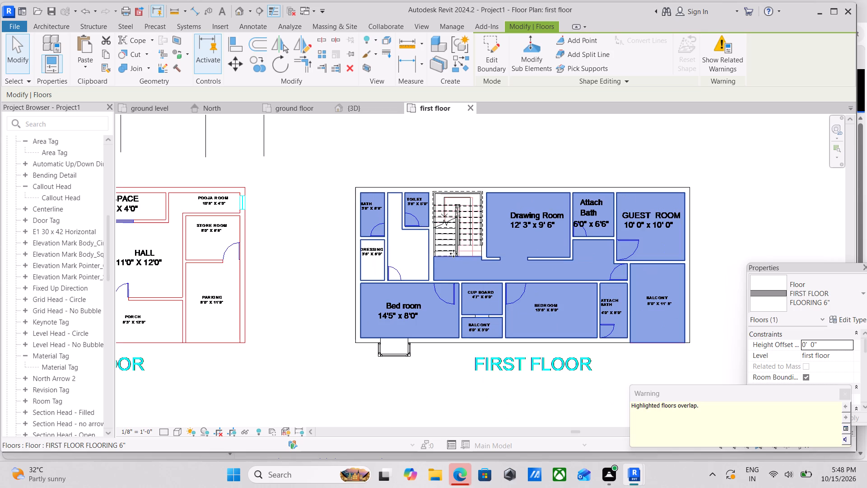
{"action": "scroll", "coordinate": [413, 255], "scroll_direction": "up", "scroll_amount": 2}
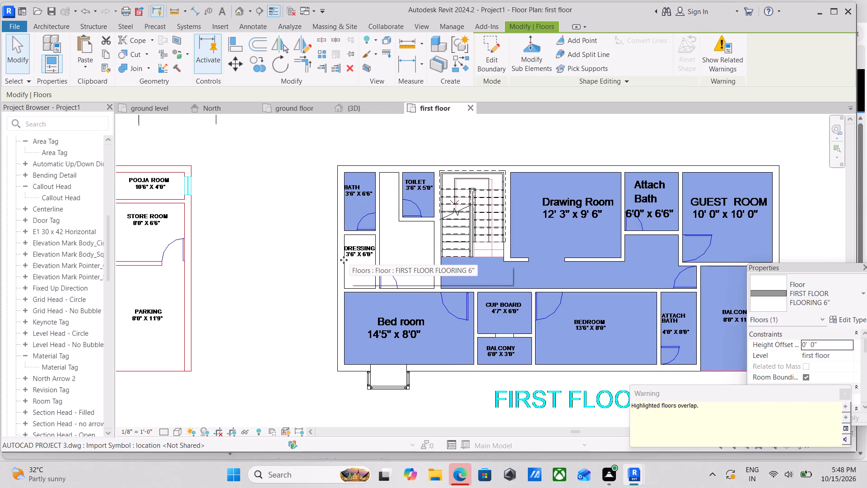
{"action": "left_click", "coordinate": [346, 259]}
{"action": "key", "text": "Escape"}
Examine the extended first-floor flooring from above in the 3D view, including the stair opening and the curtain wall by the drawing room.
{"action": "scroll", "coordinate": [353, 256], "scroll_direction": "down", "scroll_amount": 3}
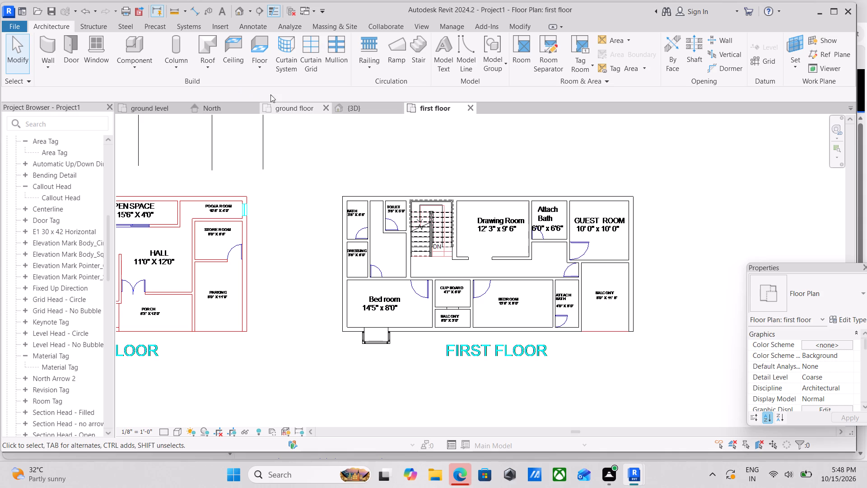
{"action": "left_click", "coordinate": [366, 111]}
{"action": "scroll", "coordinate": [429, 240], "scroll_direction": "down", "scroll_amount": 2}
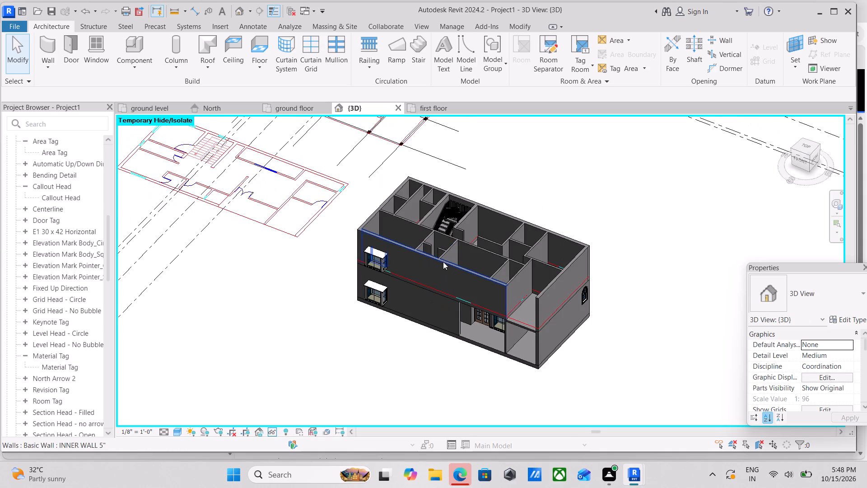
{"action": "middle_click_drag", "start_coordinate": [452, 279], "coordinate": [316, 287], "text": "shift"}
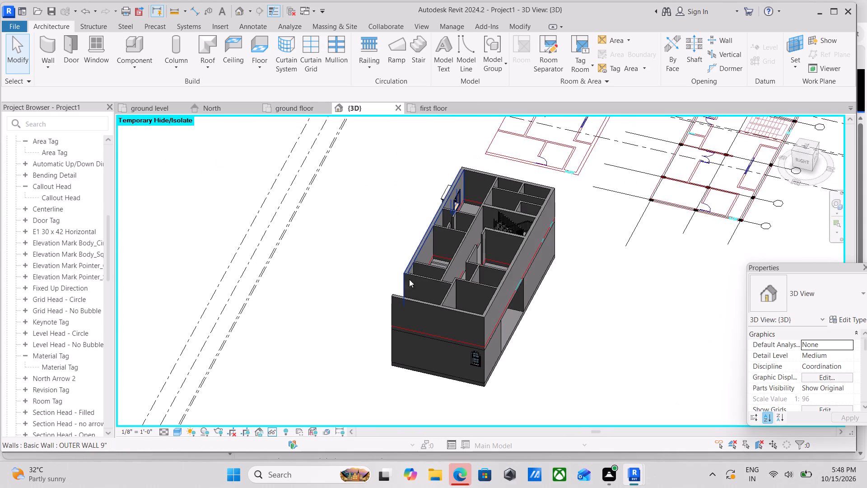
{"action": "middle_click_drag", "start_coordinate": [447, 290], "coordinate": [573, 282], "text": "shift"}
{"action": "middle_click_drag", "start_coordinate": [480, 276], "coordinate": [566, 378], "text": "shift"}
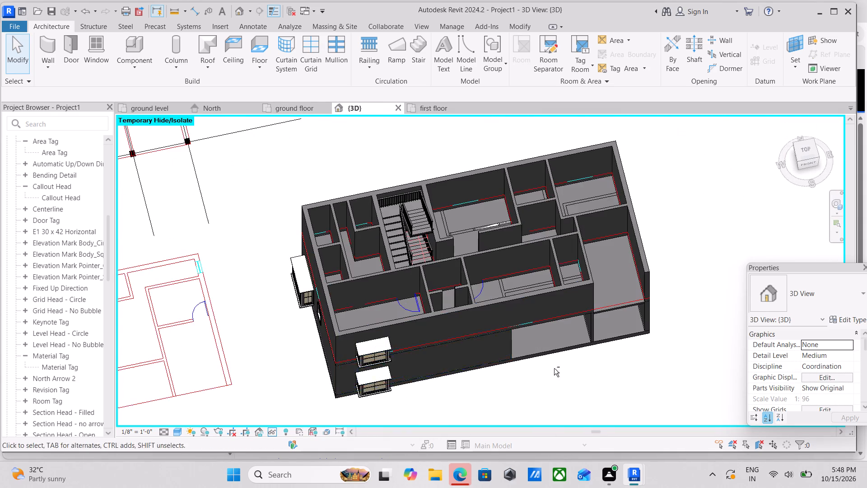
{"action": "middle_click_drag", "start_coordinate": [435, 270], "coordinate": [489, 287]}
{"action": "middle_click_drag", "start_coordinate": [461, 314], "coordinate": [567, 333], "text": "shift"}
{"action": "scroll", "coordinate": [480, 328], "scroll_direction": "up", "scroll_amount": 3}
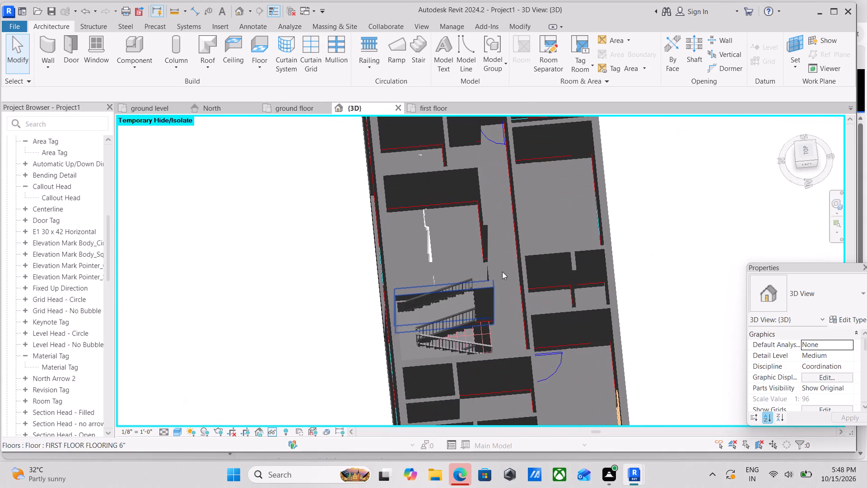
{"action": "middle_click_drag", "start_coordinate": [503, 263], "coordinate": [416, 264]}
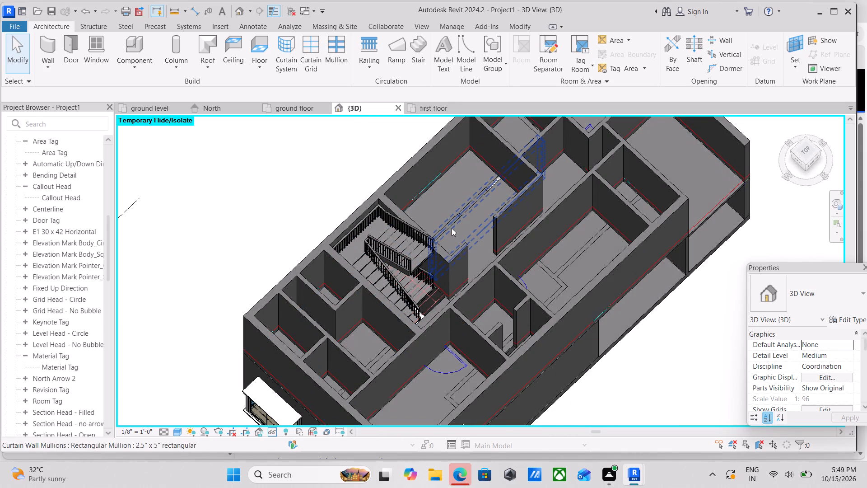
{"action": "left_click", "coordinate": [452, 228]}
{"action": "scroll", "coordinate": [484, 235], "scroll_direction": "down", "scroll_amount": 2}
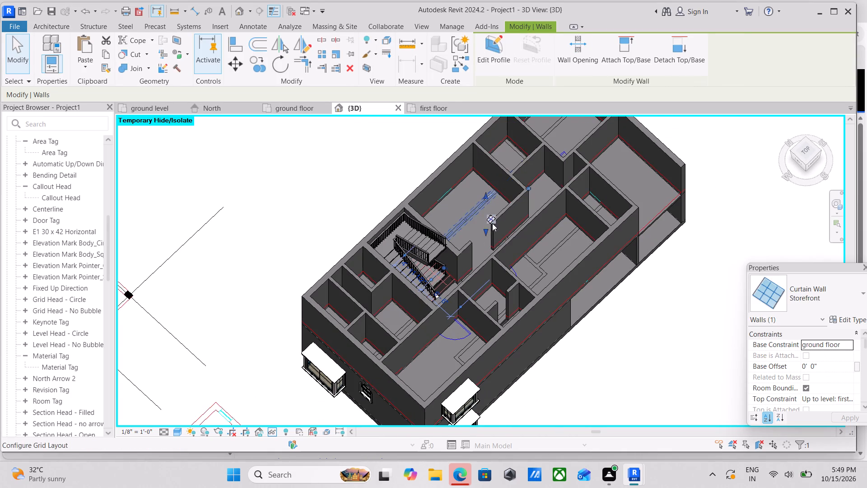
{"action": "key", "text": "Escape"}
{"action": "scroll", "coordinate": [400, 272], "scroll_direction": "down", "scroll_amount": 2}
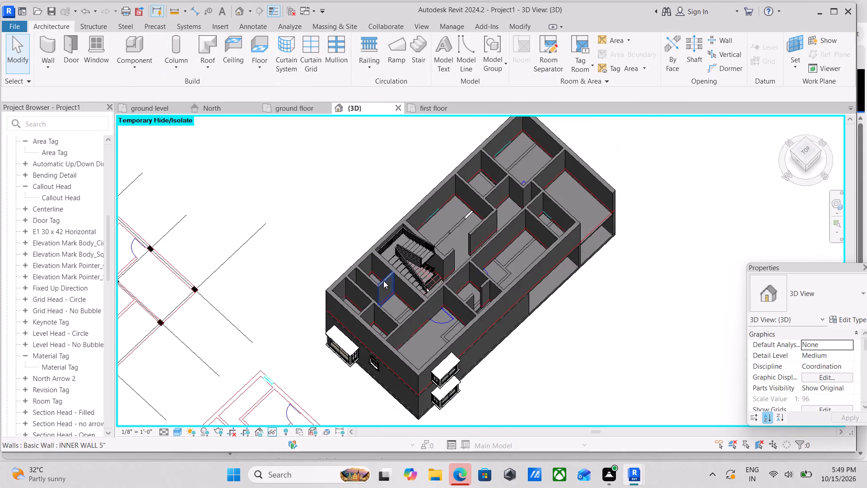
Inspect the top edge of the ground-floor Storefront curtain wall on the back side of the house.
{"action": "middle_click_drag", "start_coordinate": [383, 281], "coordinate": [564, 201], "text": "shift"}
{"action": "middle_click_drag", "start_coordinate": [475, 284], "coordinate": [514, 164], "text": "shift"}
{"action": "middle_click_drag", "start_coordinate": [456, 240], "coordinate": [475, 190], "text": "shift"}
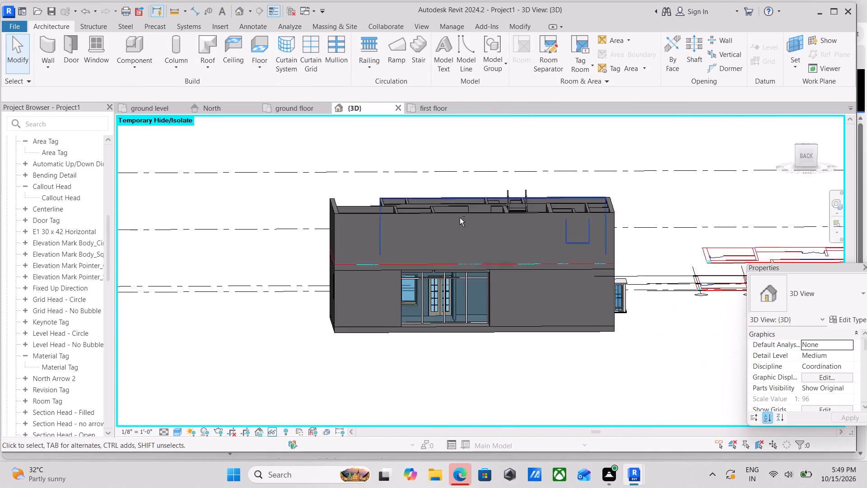
{"action": "scroll", "coordinate": [437, 280], "scroll_direction": "up", "scroll_amount": 7}
{"action": "left_click", "coordinate": [393, 282]}
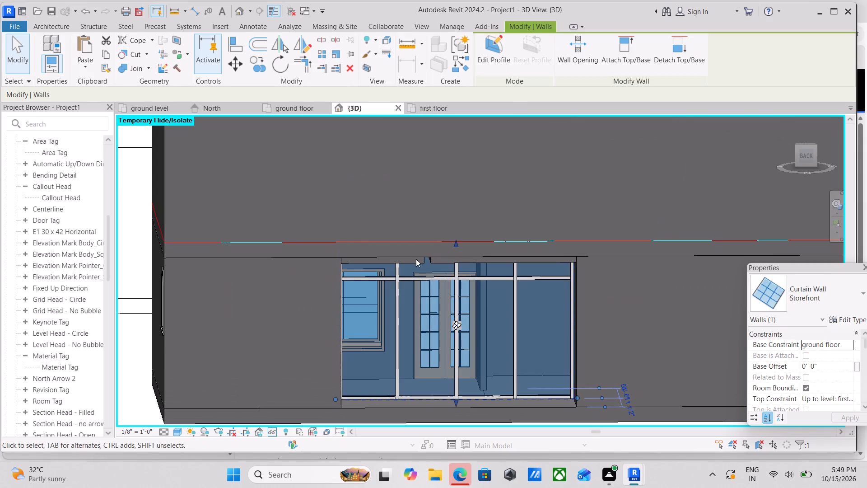
{"action": "left_click", "coordinate": [456, 243]}
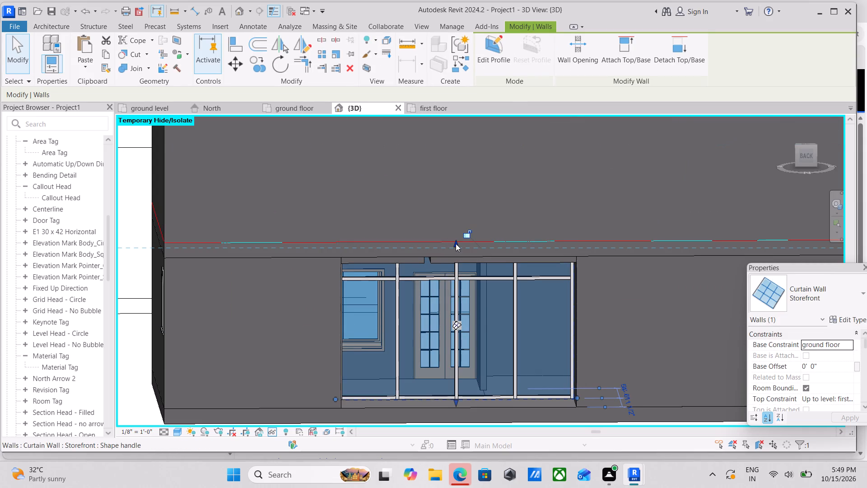
{"action": "scroll", "coordinate": [456, 244], "scroll_direction": "down", "scroll_amount": 5}
{"action": "key", "text": "Escape"}
{"action": "scroll", "coordinate": [457, 268], "scroll_direction": "down", "scroll_amount": 1}
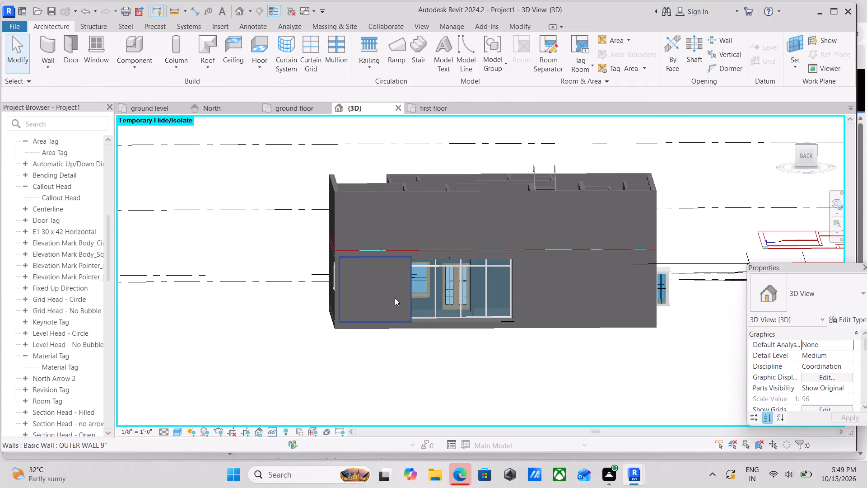
Examine the two-storey house exterior from the left, front and right sides in 3D.
{"action": "middle_click_drag", "start_coordinate": [367, 297], "coordinate": [307, 301], "text": "shift"}
{"action": "scroll", "coordinate": [481, 299], "scroll_direction": "down", "scroll_amount": 2}
{"action": "middle_click_drag", "start_coordinate": [481, 299], "coordinate": [415, 379]}
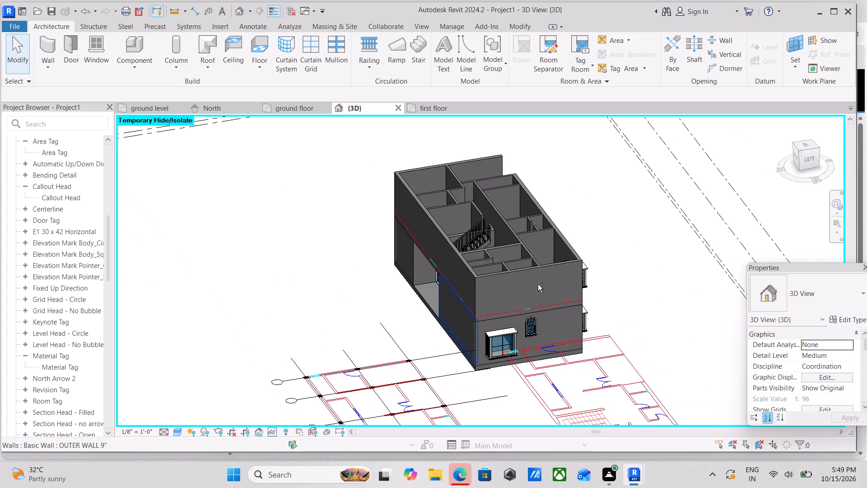
{"action": "middle_click_drag", "start_coordinate": [534, 284], "coordinate": [343, 197], "text": "shift"}
{"action": "middle_click_drag", "start_coordinate": [343, 197], "coordinate": [352, 253], "text": "shift"}
{"action": "scroll", "coordinate": [365, 248], "scroll_direction": "down", "scroll_amount": 1}
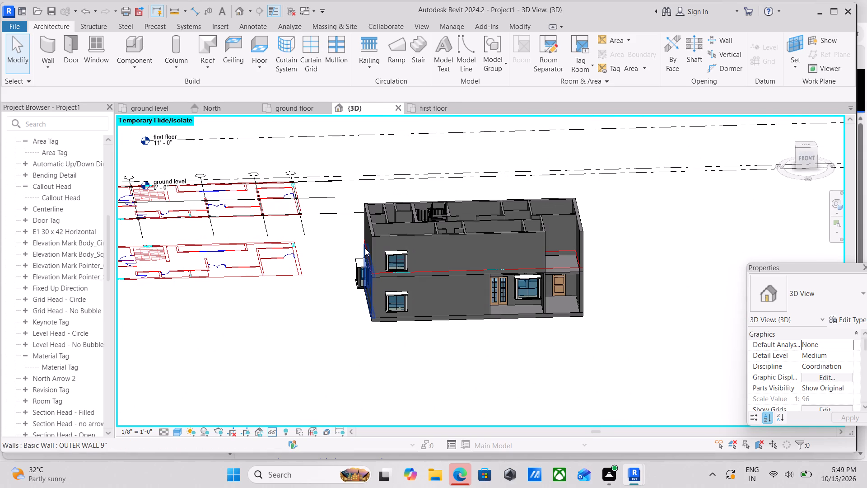
{"action": "scroll", "coordinate": [410, 250], "scroll_direction": "down", "scroll_amount": 1}
{"action": "middle_click_drag", "start_coordinate": [451, 257], "coordinate": [367, 252], "text": "shift"}
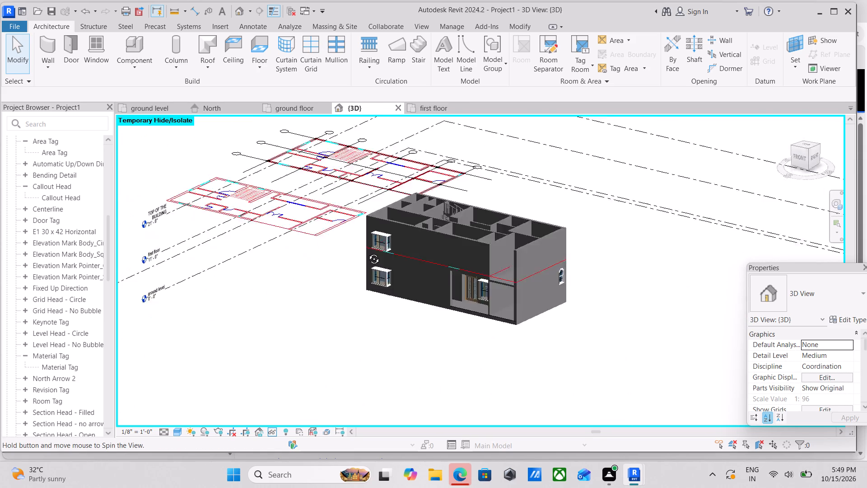
{"action": "middle_click_drag", "start_coordinate": [367, 252], "coordinate": [318, 234], "text": "shift"}
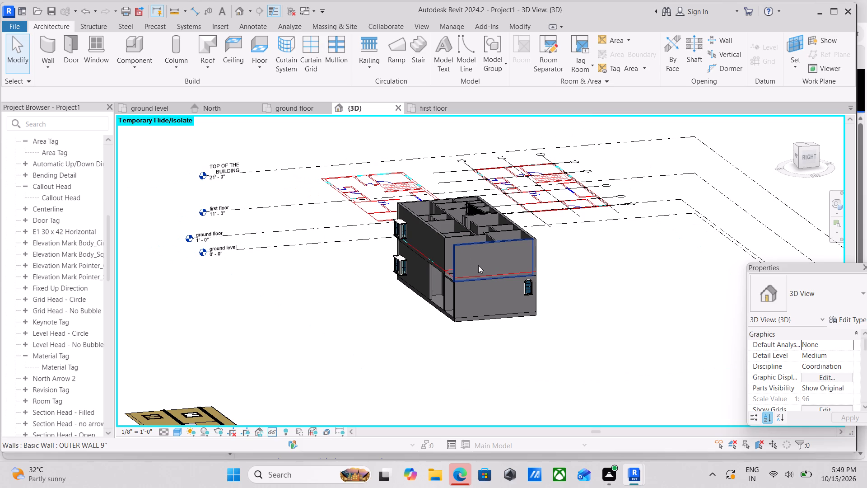
{"action": "middle_click_drag", "start_coordinate": [478, 265], "coordinate": [522, 303], "text": "shift"}
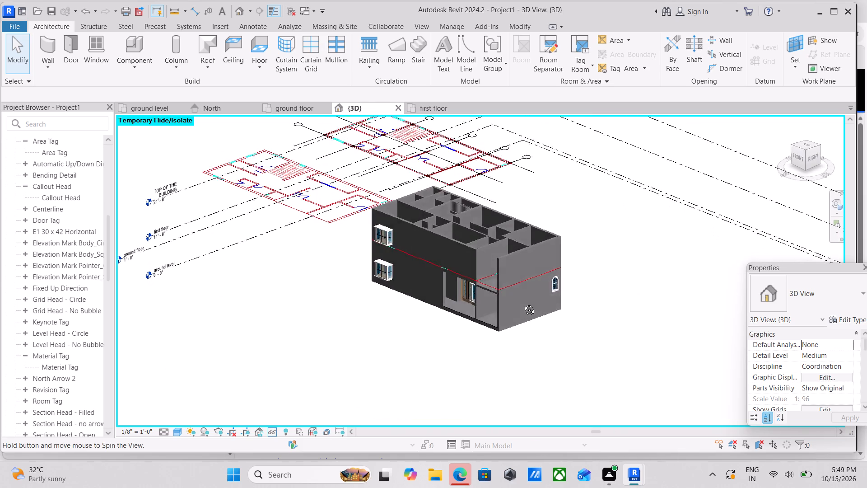
{"action": "middle_click_drag", "start_coordinate": [522, 303], "coordinate": [523, 305], "text": "shift"}
{"action": "middle_click_drag", "start_coordinate": [508, 268], "coordinate": [525, 265], "text": "shift"}
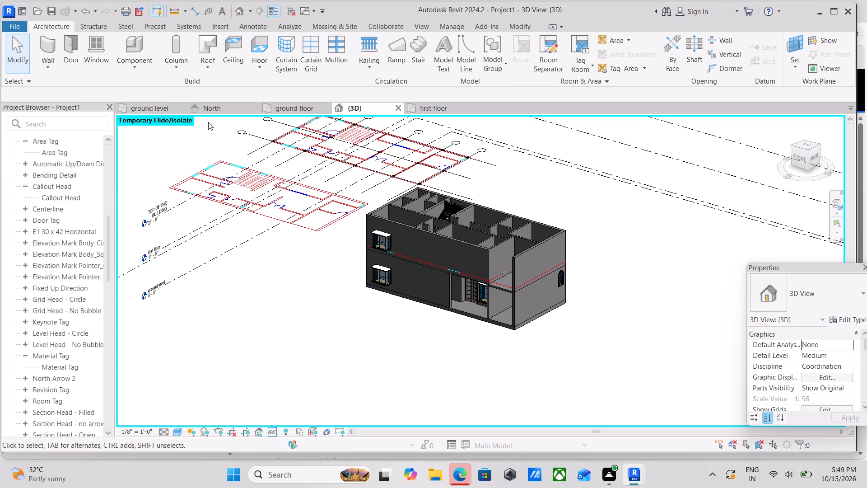
{"action": "scroll", "coordinate": [369, 231], "scroll_direction": "up", "scroll_amount": 2}
{"action": "scroll", "coordinate": [432, 259], "scroll_direction": "up", "scroll_amount": 3}
{"action": "scroll", "coordinate": [448, 263], "scroll_direction": "down", "scroll_amount": 2}
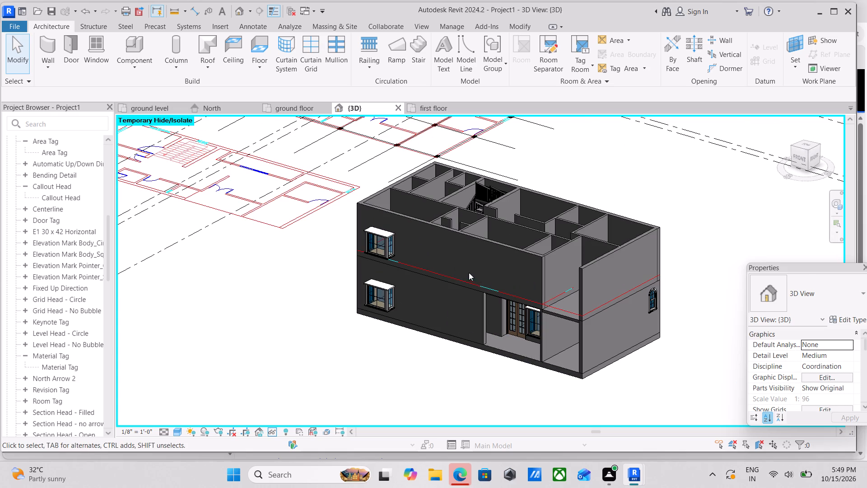
Set the 3D view's visual style to Realistic.
{"action": "left_click", "coordinate": [180, 430]}
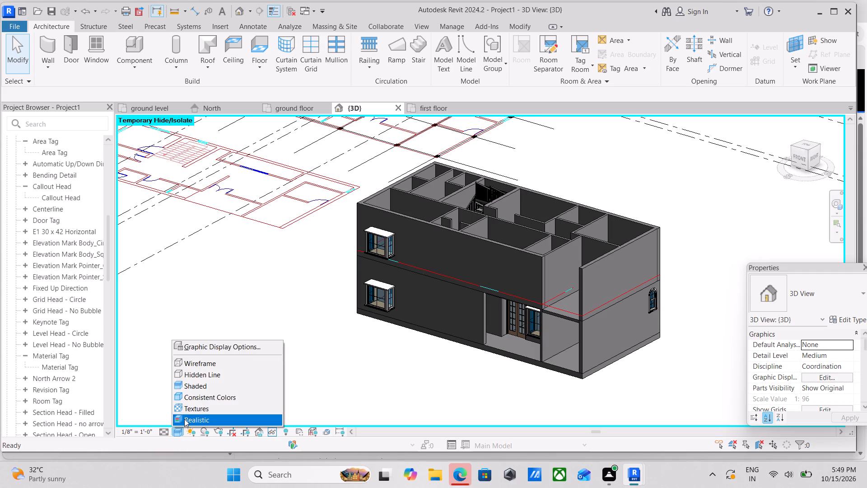
{"action": "left_click", "coordinate": [186, 416]}
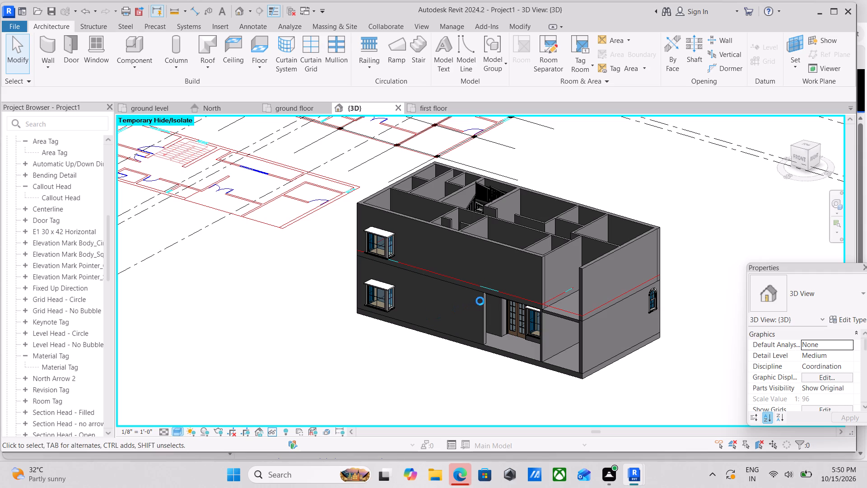
Examine the house's facades, windows and open first-floor rooms in the realistic 3D view.
{"action": "scroll", "coordinate": [488, 300], "scroll_direction": "down", "scroll_amount": 2}
{"action": "middle_click_drag", "start_coordinate": [459, 283], "coordinate": [468, 294], "text": "shift"}
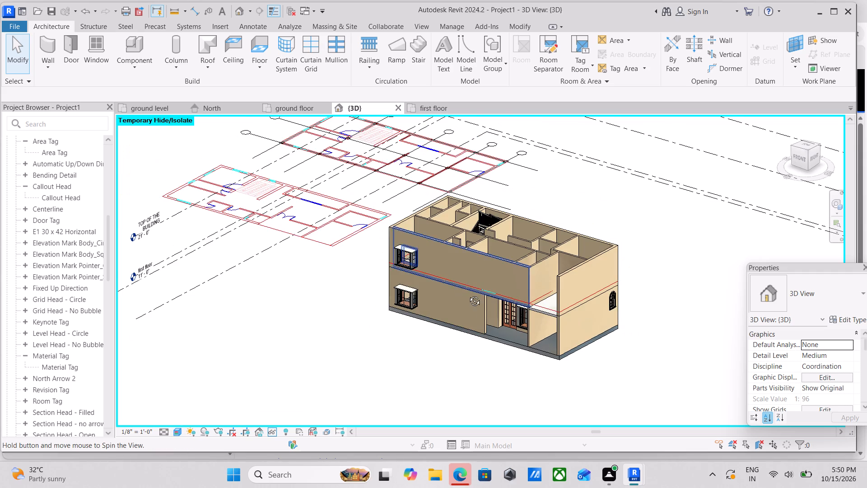
{"action": "middle_click_drag", "start_coordinate": [468, 294], "coordinate": [516, 333], "text": "shift"}
{"action": "middle_click_drag", "start_coordinate": [525, 272], "coordinate": [380, 347]}
{"action": "scroll", "coordinate": [372, 350], "scroll_direction": "up", "scroll_amount": 3}
{"action": "middle_click_drag", "start_coordinate": [410, 351], "coordinate": [403, 300], "text": "shift"}
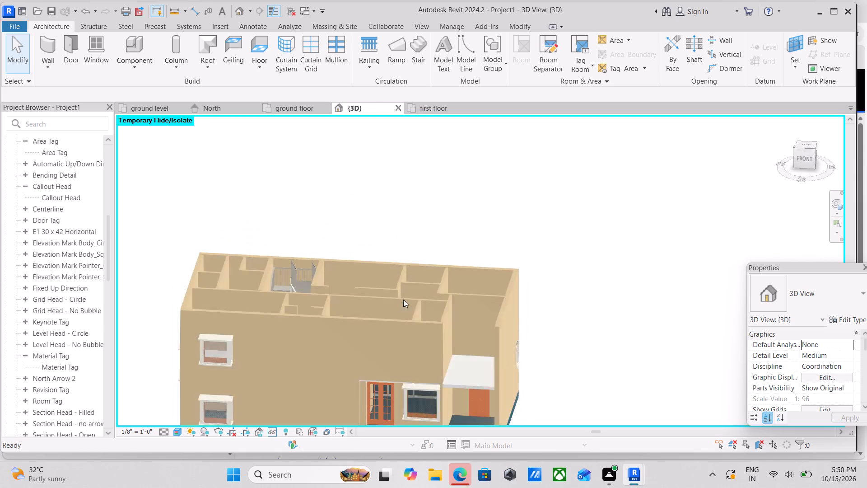
{"action": "middle_click_drag", "start_coordinate": [353, 341], "coordinate": [371, 261], "text": "shift"}
{"action": "middle_click_drag", "start_coordinate": [242, 346], "coordinate": [309, 322]}
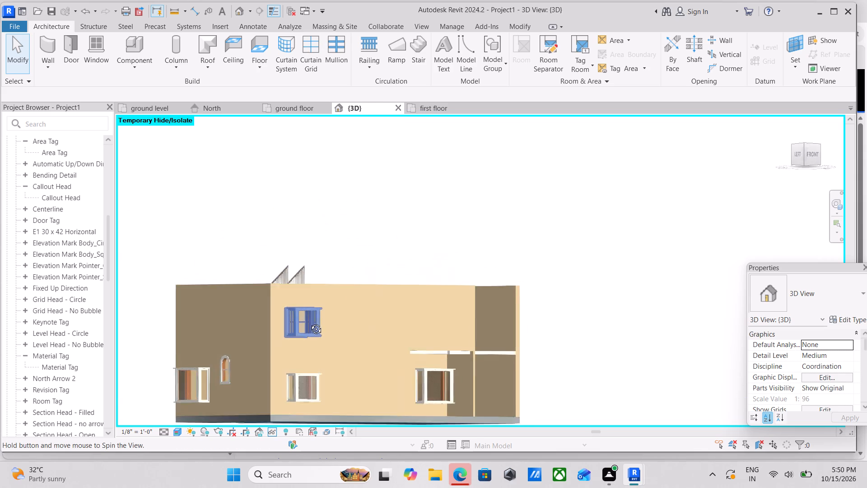
{"action": "middle_click_drag", "start_coordinate": [309, 322], "coordinate": [314, 378]}
{"action": "scroll", "coordinate": [316, 351], "scroll_direction": "up", "scroll_amount": 3}
{"action": "scroll", "coordinate": [370, 348], "scroll_direction": "up", "scroll_amount": 4}
{"action": "scroll", "coordinate": [314, 308], "scroll_direction": "down", "scroll_amount": 5}
{"action": "scroll", "coordinate": [429, 385], "scroll_direction": "up", "scroll_amount": 3}
{"action": "scroll", "coordinate": [382, 343], "scroll_direction": "down", "scroll_amount": 4}
{"action": "middle_click_drag", "start_coordinate": [382, 343], "coordinate": [382, 356], "text": "shift"}
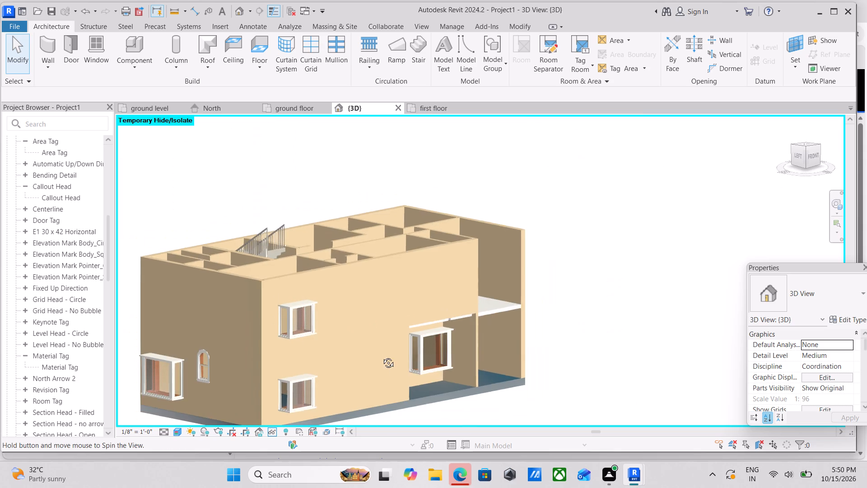
{"action": "middle_click_drag", "start_coordinate": [382, 356], "coordinate": [376, 392], "text": "shift"}
{"action": "middle_click_drag", "start_coordinate": [387, 352], "coordinate": [295, 409]}
{"action": "middle_click_drag", "start_coordinate": [294, 334], "coordinate": [326, 380]}
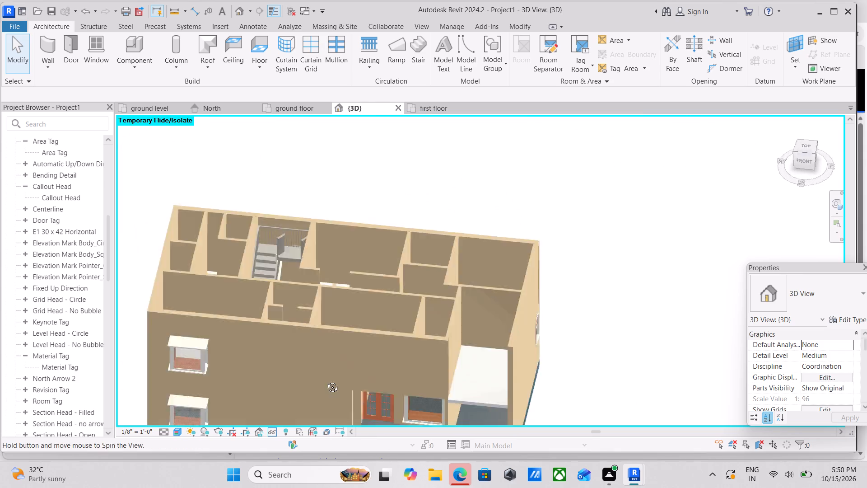
{"action": "middle_click_drag", "start_coordinate": [326, 380], "coordinate": [347, 393]}
Inspect the first-floor room interiors, the staircase, the balcony slab edge and the porch entrance up close in 3D.
{"action": "scroll", "coordinate": [283, 361], "scroll_direction": "up", "scroll_amount": 3}
{"action": "middle_click_drag", "start_coordinate": [255, 338], "coordinate": [346, 329]}
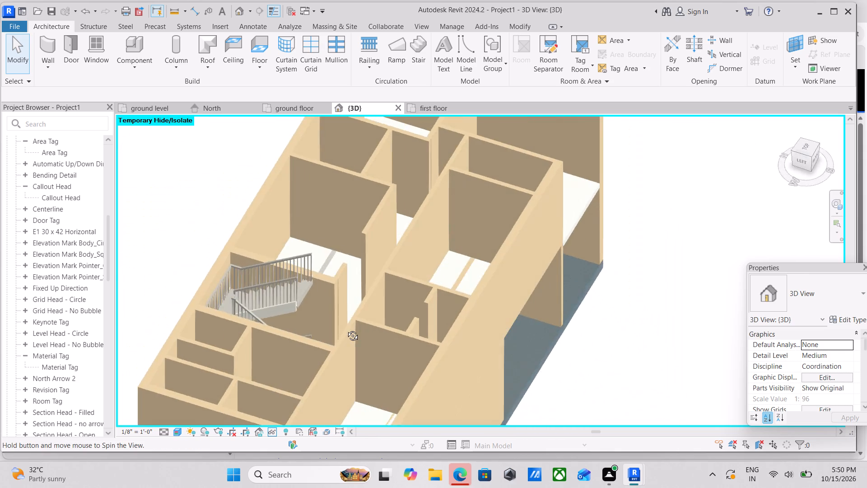
{"action": "middle_click_drag", "start_coordinate": [346, 329], "coordinate": [187, 390]}
{"action": "middle_click_drag", "start_coordinate": [420, 422], "coordinate": [387, 300]}
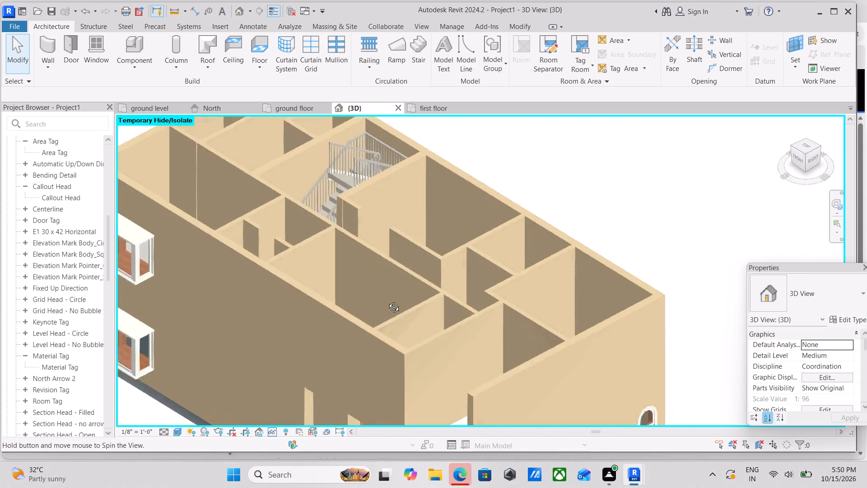
{"action": "middle_click_drag", "start_coordinate": [387, 300], "coordinate": [387, 300]}
{"action": "middle_click_drag", "start_coordinate": [444, 411], "coordinate": [425, 314]}
{"action": "scroll", "coordinate": [420, 360], "scroll_direction": "up", "scroll_amount": 3}
{"action": "middle_click_drag", "start_coordinate": [424, 370], "coordinate": [428, 357]}
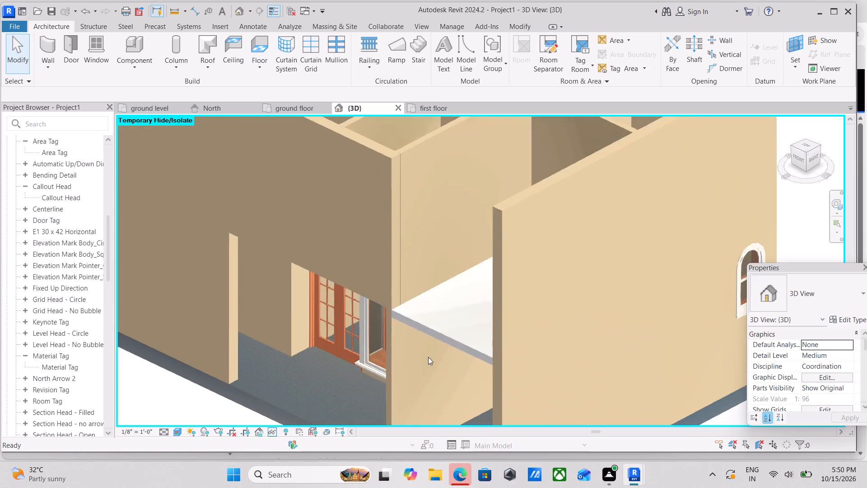
{"action": "middle_click_drag", "start_coordinate": [428, 357], "coordinate": [427, 359]}
{"action": "scroll", "coordinate": [438, 339], "scroll_direction": "up", "scroll_amount": 9, "text": "shift"}
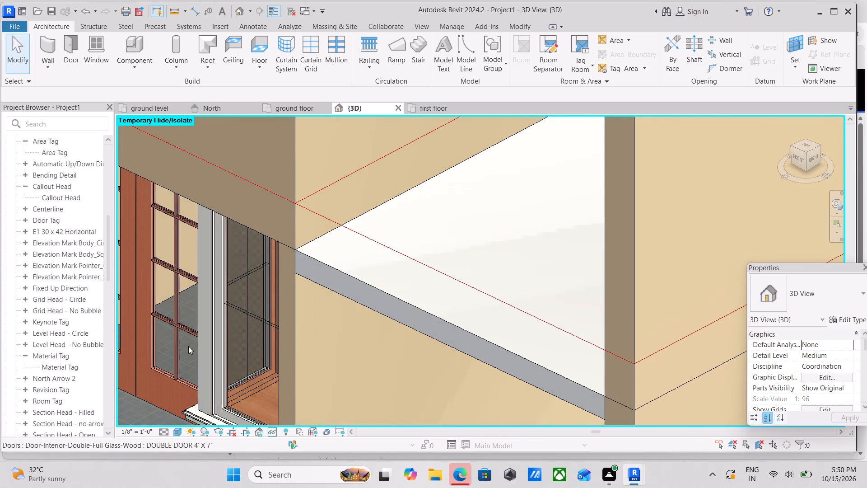
{"action": "scroll", "coordinate": [248, 317], "scroll_direction": "down", "scroll_amount": 4}
{"action": "scroll", "coordinate": [193, 311], "scroll_direction": "down", "scroll_amount": 3}
{"action": "middle_click_drag", "start_coordinate": [289, 322], "coordinate": [406, 288]}
{"action": "scroll", "coordinate": [400, 290], "scroll_direction": "down", "scroll_amount": 4}
{"action": "middle_click_drag", "start_coordinate": [327, 295], "coordinate": [335, 360]}
{"action": "scroll", "coordinate": [322, 309], "scroll_direction": "down", "scroll_amount": 2}
{"action": "middle_click_drag", "start_coordinate": [322, 309], "coordinate": [316, 331], "text": "shift"}
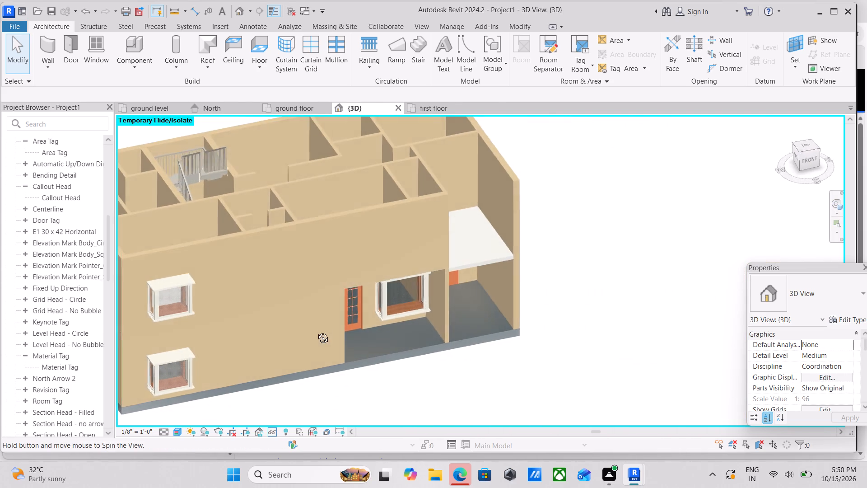
{"action": "middle_click_drag", "start_coordinate": [316, 331], "coordinate": [312, 337], "text": "shift"}
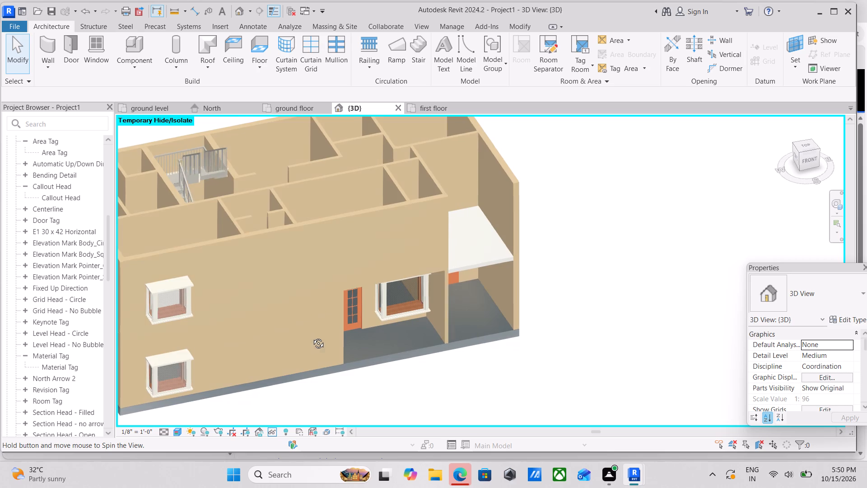
{"action": "middle_click_drag", "start_coordinate": [312, 337], "coordinate": [297, 318], "text": "shift"}
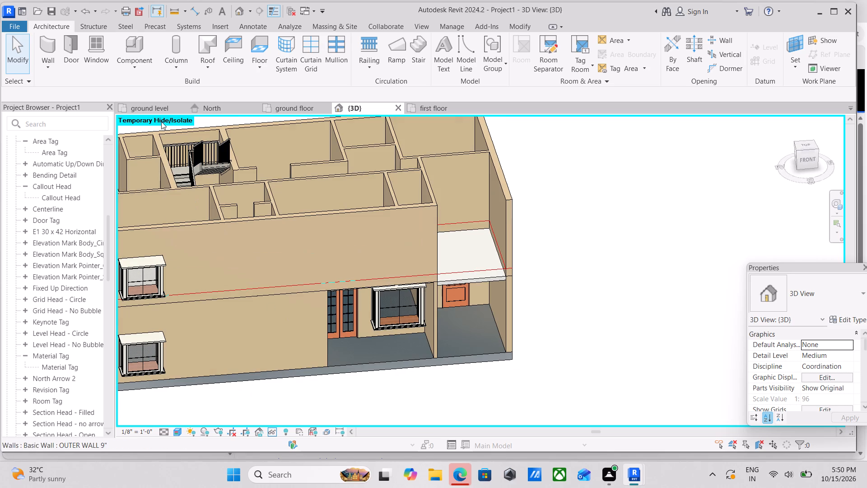
Check the ground level plan briefly and open the first floor plan.
{"action": "left_click", "coordinate": [144, 109]}
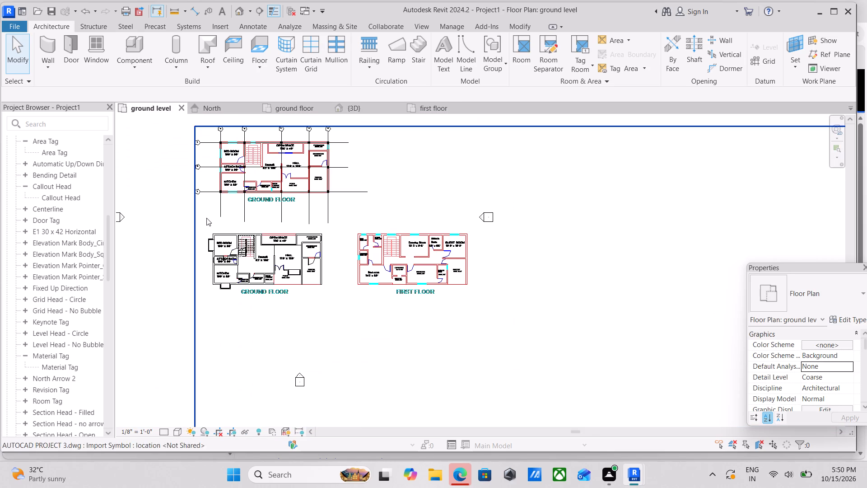
{"action": "scroll", "coordinate": [275, 285], "scroll_direction": "up", "scroll_amount": 6}
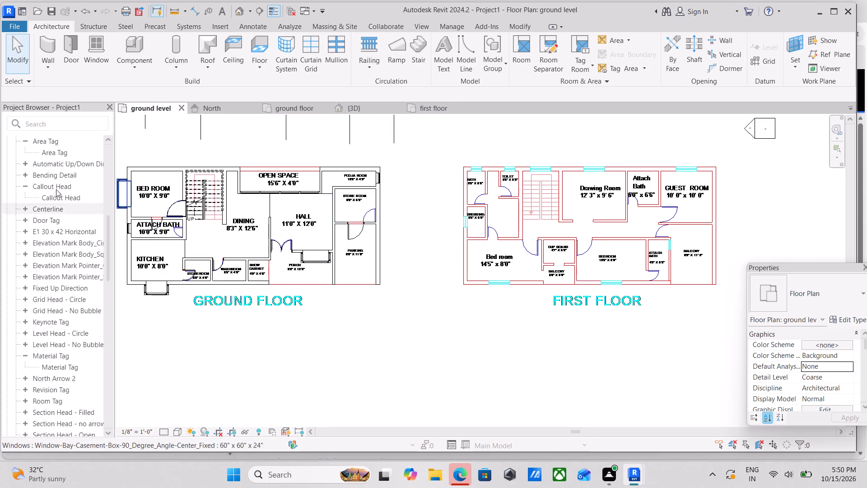
{"action": "left_click", "coordinate": [422, 104]}
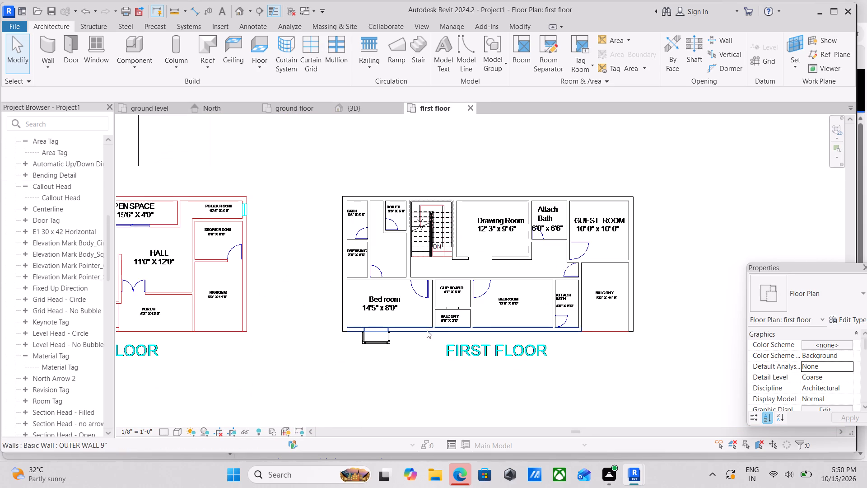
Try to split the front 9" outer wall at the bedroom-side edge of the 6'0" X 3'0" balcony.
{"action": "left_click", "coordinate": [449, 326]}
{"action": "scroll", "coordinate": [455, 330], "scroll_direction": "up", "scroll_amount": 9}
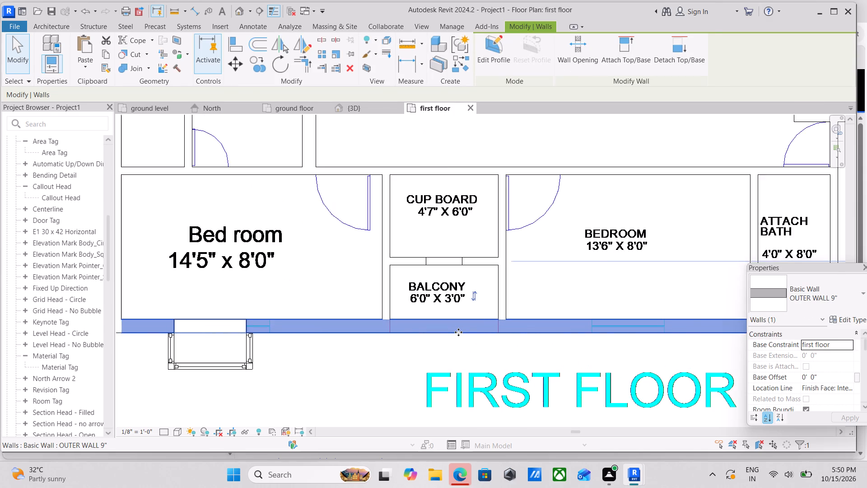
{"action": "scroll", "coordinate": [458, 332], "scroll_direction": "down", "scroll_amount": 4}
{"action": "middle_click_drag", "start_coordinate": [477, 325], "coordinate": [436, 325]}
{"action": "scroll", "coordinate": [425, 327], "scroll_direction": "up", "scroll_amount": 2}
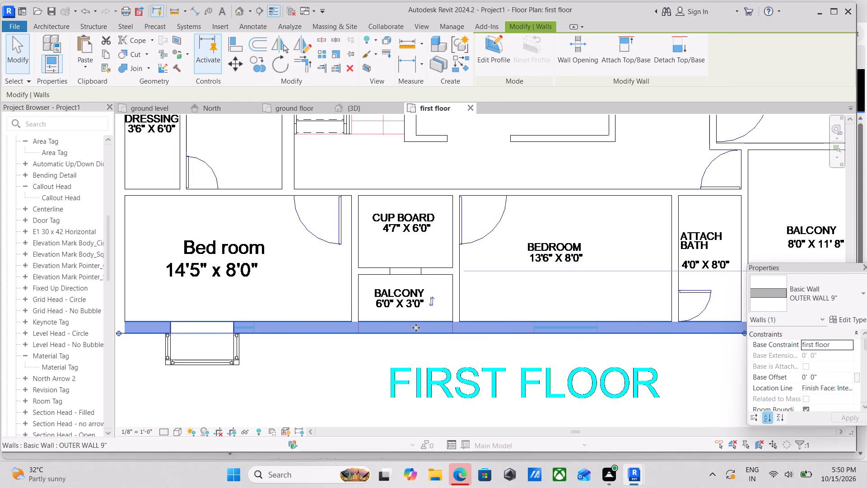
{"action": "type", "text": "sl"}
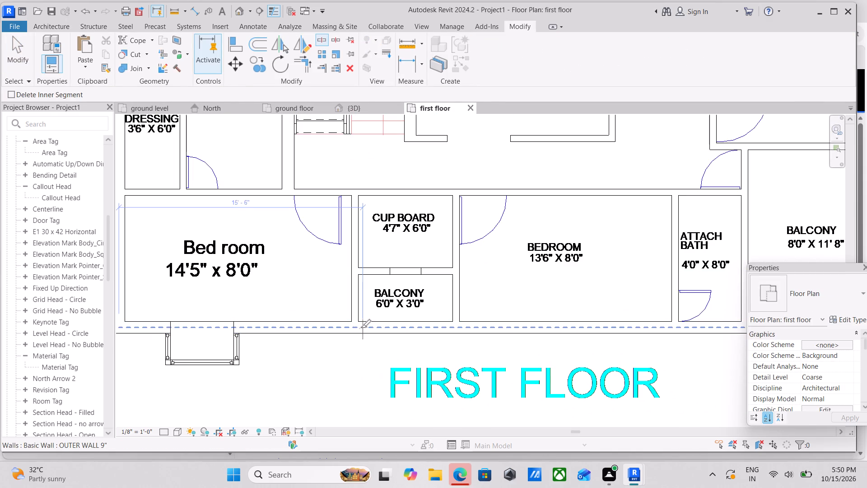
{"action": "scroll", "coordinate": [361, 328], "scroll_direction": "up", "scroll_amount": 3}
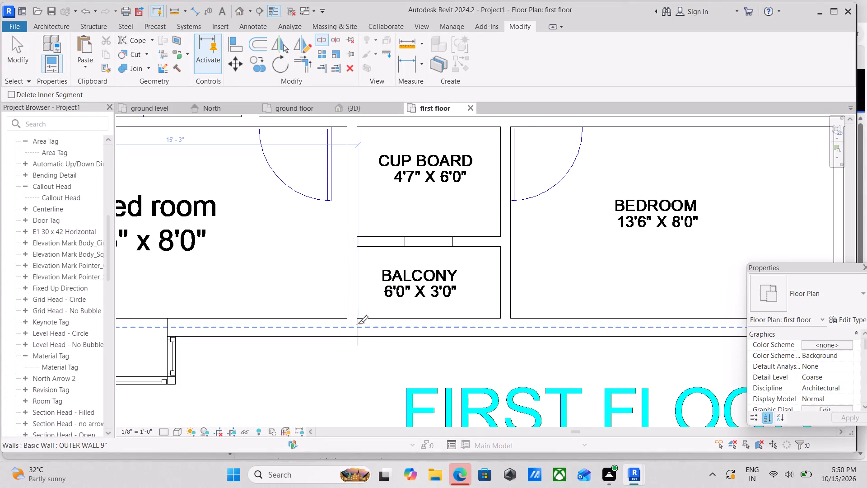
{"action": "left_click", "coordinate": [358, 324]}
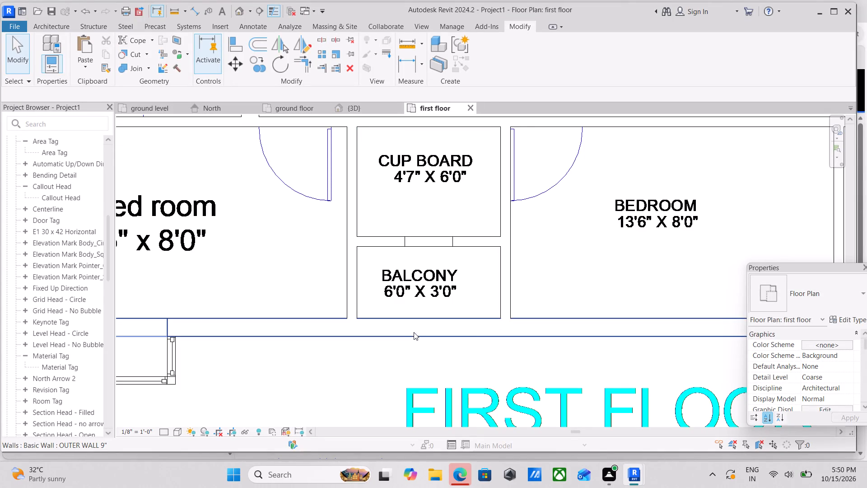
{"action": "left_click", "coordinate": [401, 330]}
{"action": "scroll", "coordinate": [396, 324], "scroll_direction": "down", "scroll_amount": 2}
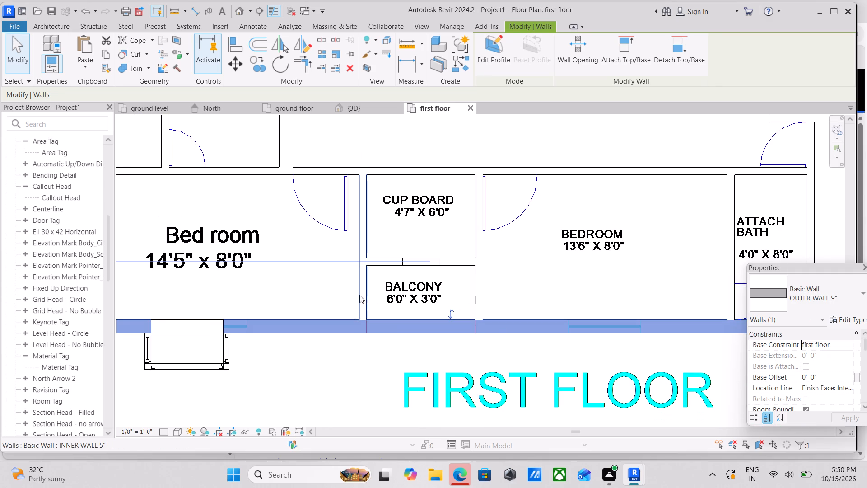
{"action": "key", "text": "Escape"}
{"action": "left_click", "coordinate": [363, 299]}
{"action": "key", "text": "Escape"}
Split the front outer wall at both side walls of the 6'0" X 3'0" balcony.
{"action": "scroll", "coordinate": [387, 329], "scroll_direction": "up", "scroll_amount": 2}
{"action": "middle_click_drag", "start_coordinate": [389, 331], "coordinate": [385, 341]}
{"action": "type", "text": "sl"}
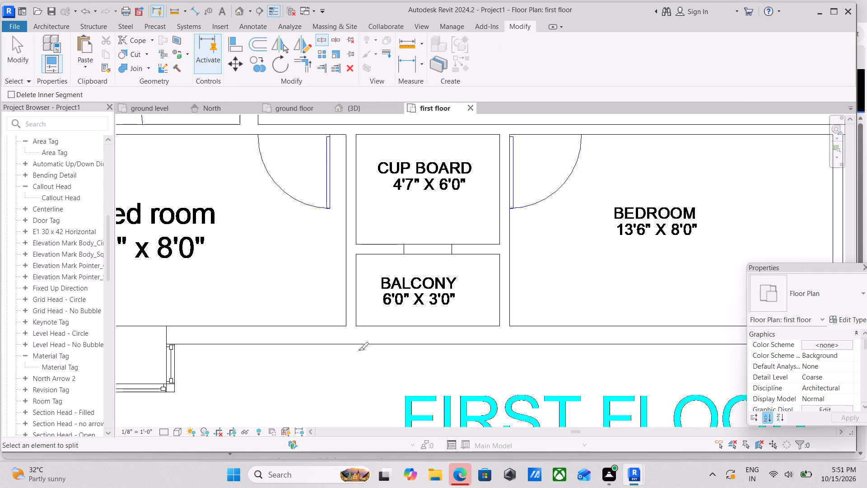
{"action": "scroll", "coordinate": [350, 333], "scroll_direction": "up", "scroll_amount": 2}
{"action": "scroll", "coordinate": [387, 328], "scroll_direction": "down", "scroll_amount": 2}
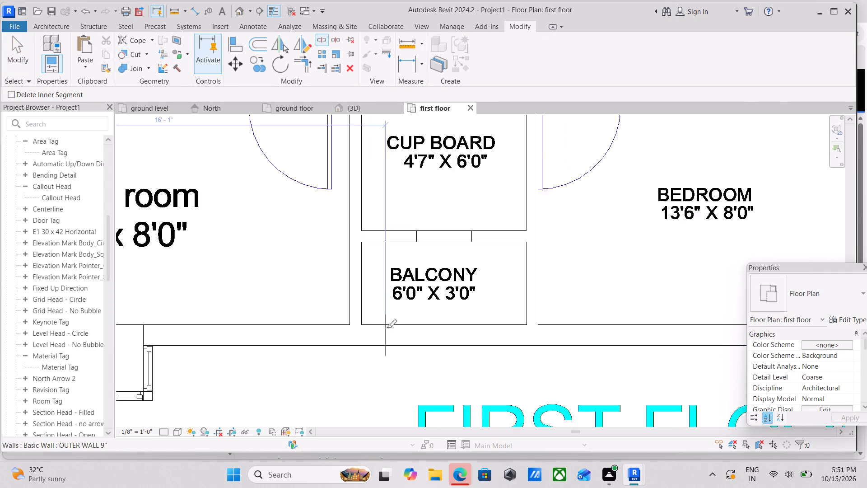
{"action": "scroll", "coordinate": [387, 328], "scroll_direction": "down", "scroll_amount": 5}
{"action": "middle_click_drag", "start_coordinate": [395, 323], "coordinate": [366, 253], "text": "shift"}
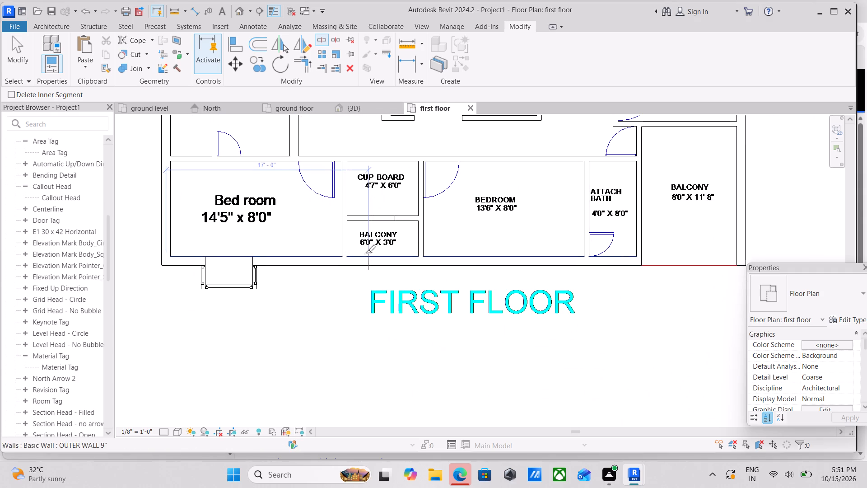
{"action": "left_click", "coordinate": [416, 258]}
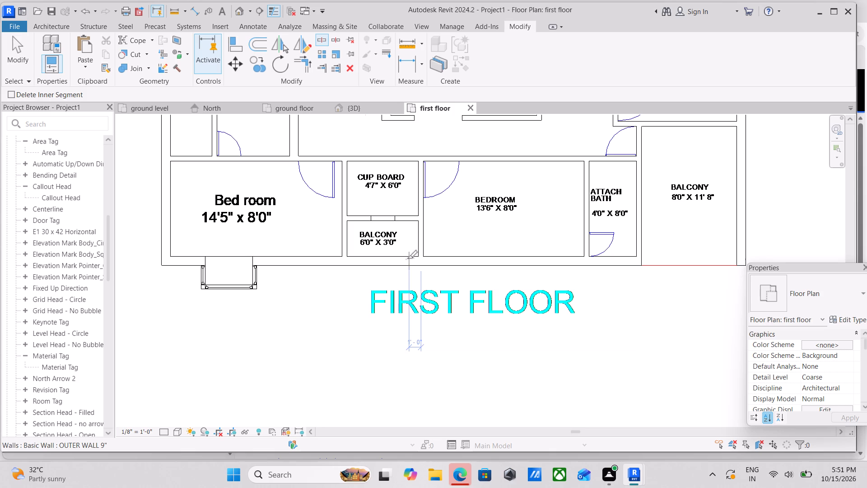
{"action": "left_click", "coordinate": [349, 257]}
{"action": "key", "text": "Escape"}
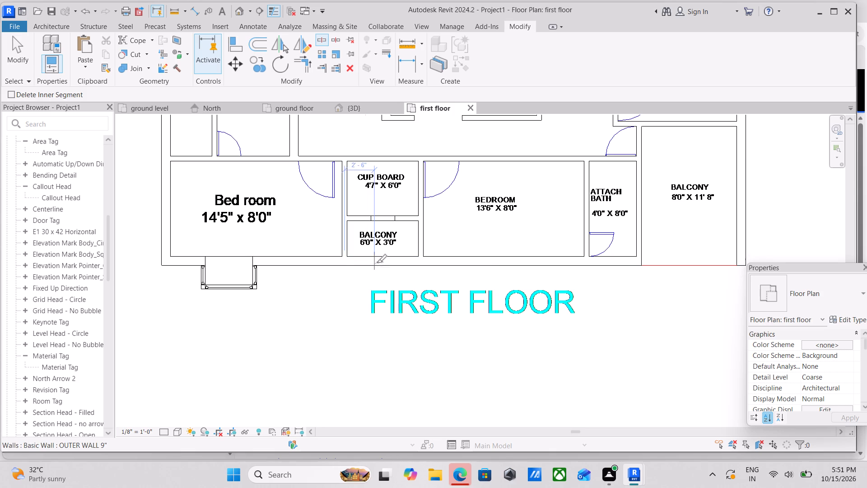
{"action": "key", "text": "Escape"}
{"action": "key", "text": "Escape"}
Delete the outer wall segment in front of the 6'0" X 3'0" balcony.
{"action": "left_click", "coordinate": [391, 263]}
{"action": "right_click", "coordinate": [391, 263]}
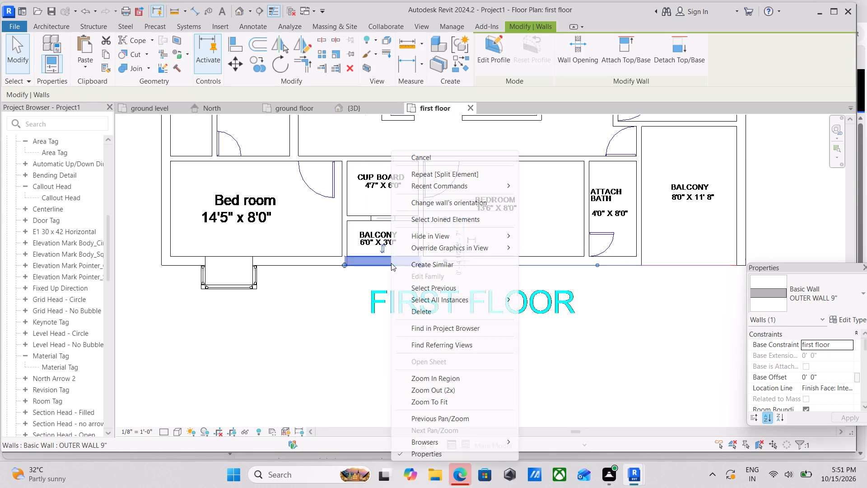
{"action": "left_click", "coordinate": [438, 311]}
Edit the first-floor floor's boundary and move the 6'0" X 3'0" balcony's front edge outward by 3'-1".
{"action": "scroll", "coordinate": [389, 272], "scroll_direction": "up", "scroll_amount": 2}
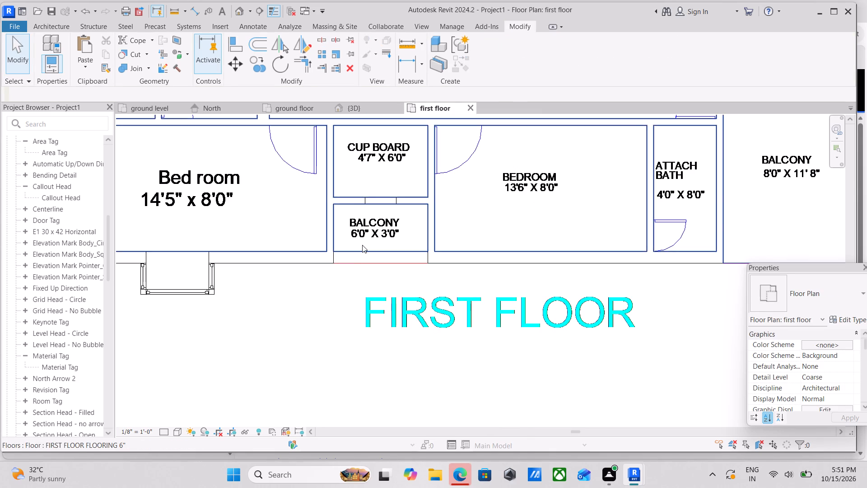
{"action": "left_click", "coordinate": [362, 245]}
{"action": "left_click", "coordinate": [364, 252]}
{"action": "scroll", "coordinate": [378, 257], "scroll_direction": "up", "scroll_amount": 3}
{"action": "scroll", "coordinate": [370, 253], "scroll_direction": "down", "scroll_amount": 1}
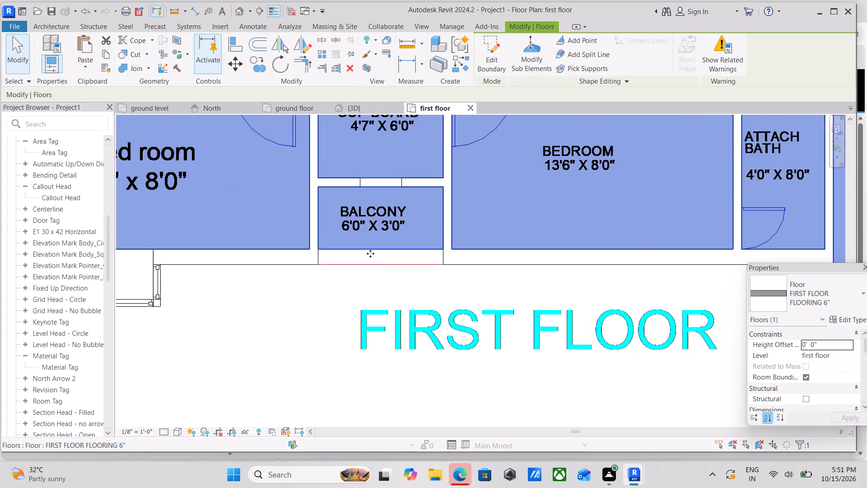
{"action": "middle_click_drag", "start_coordinate": [370, 253], "coordinate": [378, 292]}
{"action": "middle_click_drag", "start_coordinate": [382, 281], "coordinate": [377, 309]}
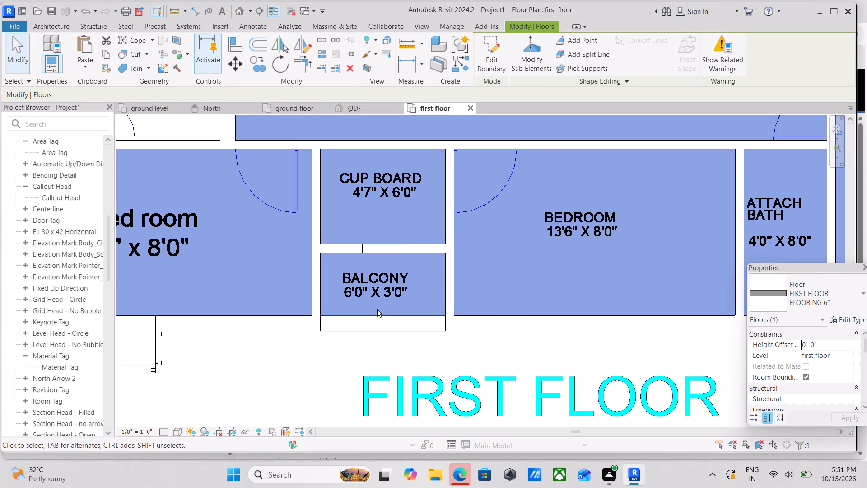
{"action": "left_click", "coordinate": [494, 47]}
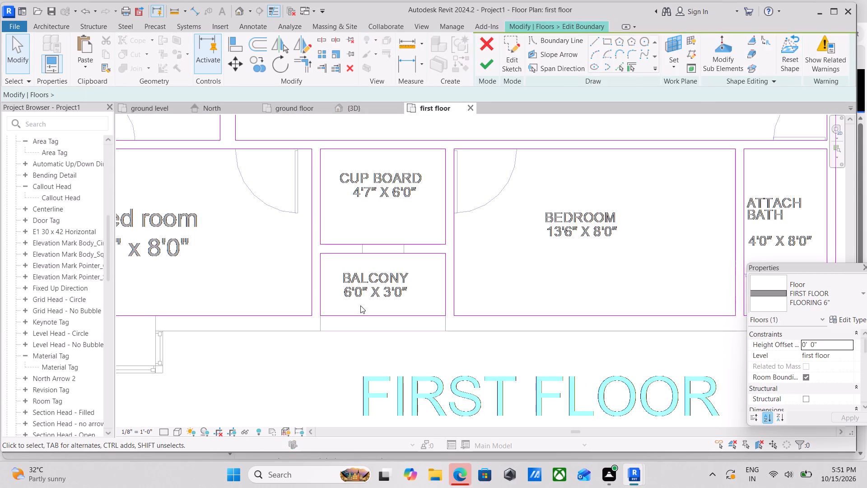
{"action": "left_click", "coordinate": [360, 314]}
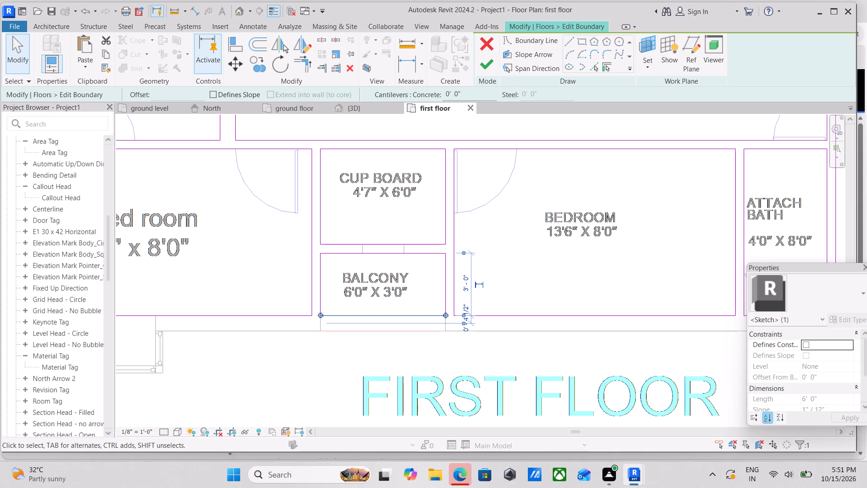
{"action": "left_click", "coordinate": [231, 61]}
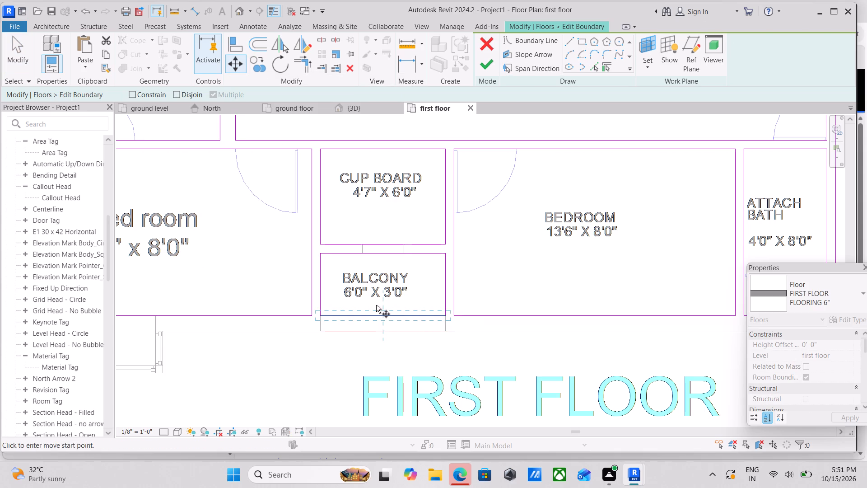
{"action": "left_click", "coordinate": [382, 314]}
{"action": "middle_click_drag", "start_coordinate": [382, 358], "coordinate": [392, 279]}
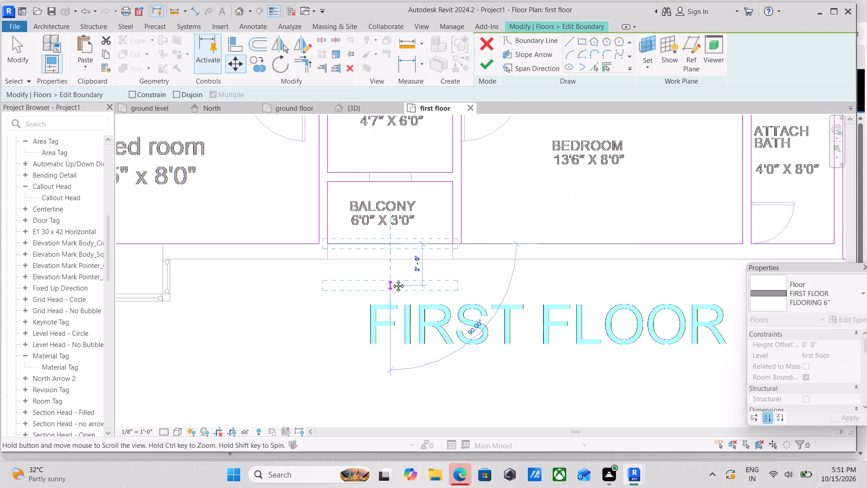
{"action": "middle_click_drag", "start_coordinate": [392, 279], "coordinate": [392, 277]}
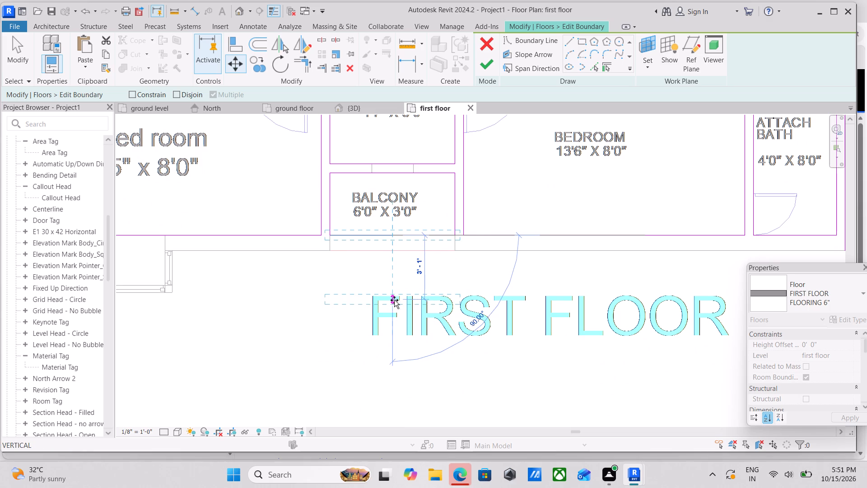
{"action": "left_click", "coordinate": [394, 300]}
Move the 8'0" X 11'8" balcony's front edge outward 2'-4", aligned with the small balcony, and finish the boundary without attaching walls.
{"action": "scroll", "coordinate": [495, 200], "scroll_direction": "down", "scroll_amount": 6}
{"action": "middle_click_drag", "start_coordinate": [557, 212], "coordinate": [461, 234]}
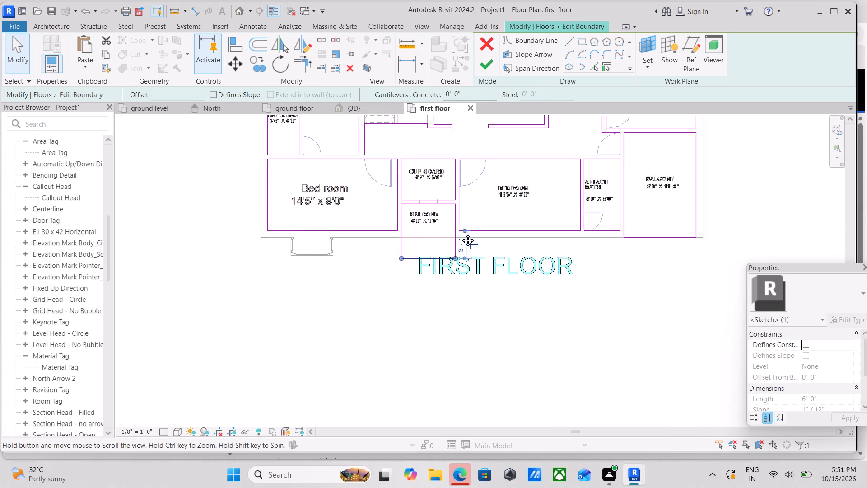
{"action": "middle_click_drag", "start_coordinate": [461, 234], "coordinate": [405, 242]}
{"action": "scroll", "coordinate": [587, 254], "scroll_direction": "down", "scroll_amount": 2}
{"action": "scroll", "coordinate": [567, 264], "scroll_direction": "up", "scroll_amount": 3}
{"action": "left_click", "coordinate": [551, 249]}
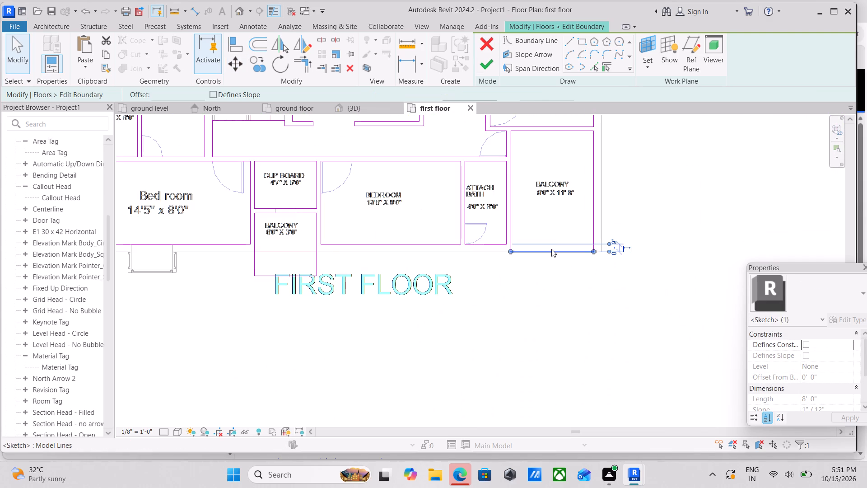
{"action": "left_click", "coordinate": [233, 66]}
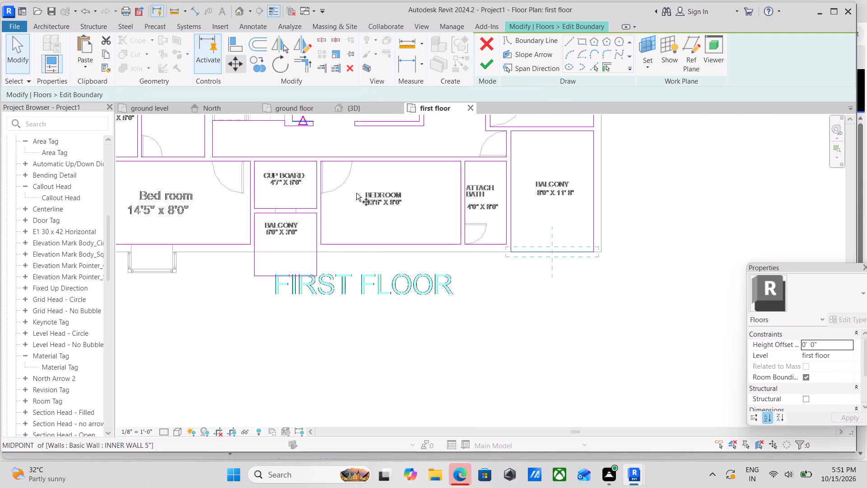
{"action": "left_click", "coordinate": [550, 251]}
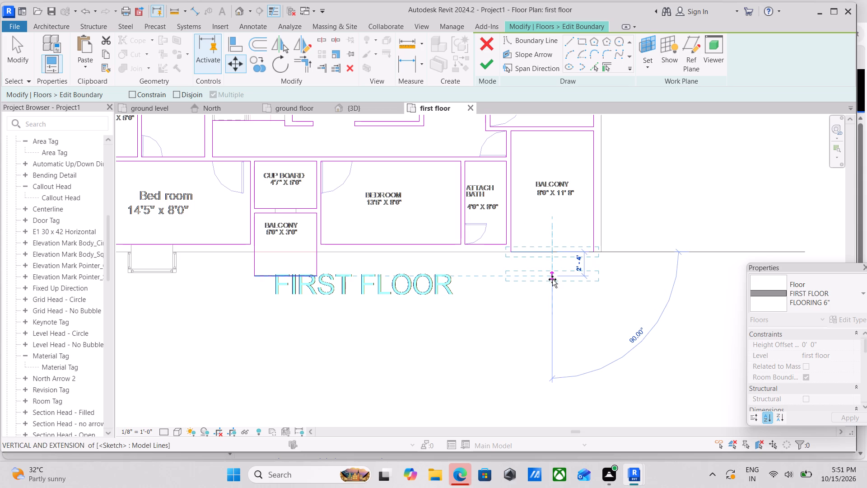
{"action": "left_click", "coordinate": [552, 279]}
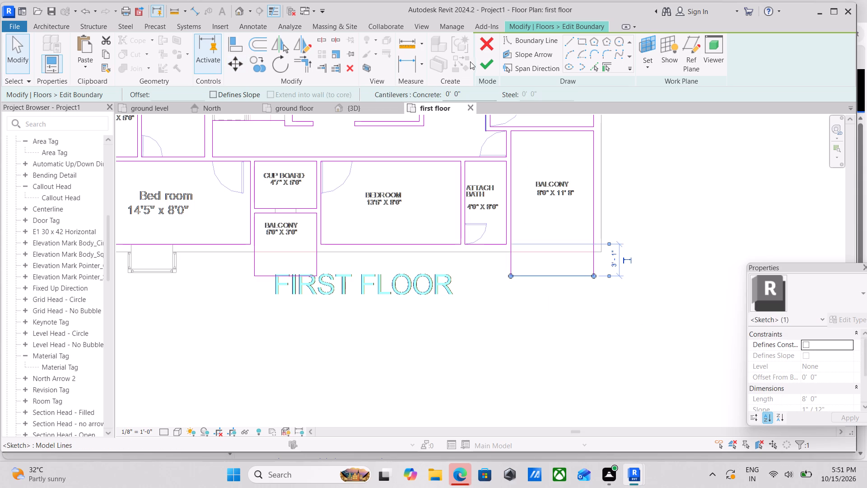
{"action": "left_click", "coordinate": [479, 64]}
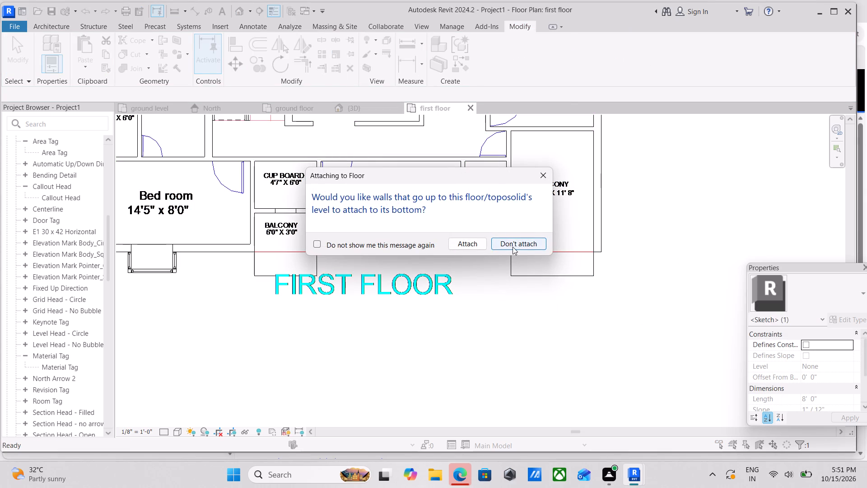
{"action": "left_click", "coordinate": [513, 247]}
Examine both extended balcony slabs and the opened front wall in the 3D view from the front and sides.
{"action": "scroll", "coordinate": [513, 247], "scroll_direction": "down", "scroll_amount": 5}
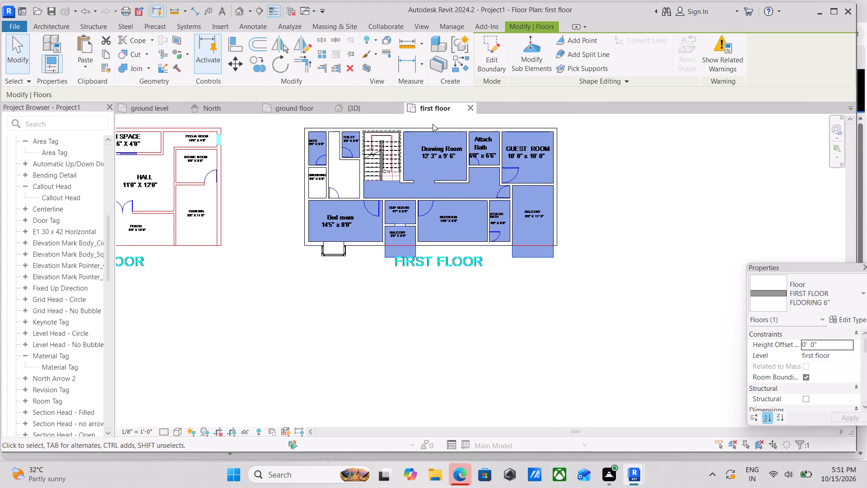
{"action": "scroll", "coordinate": [469, 246], "scroll_direction": "down", "scroll_amount": 2}
{"action": "key", "text": "Escape"}
{"action": "scroll", "coordinate": [431, 215], "scroll_direction": "down", "scroll_amount": 1}
{"action": "middle_click_drag", "start_coordinate": [480, 254], "coordinate": [486, 241], "text": "shift"}
{"action": "left_click", "coordinate": [345, 110]}
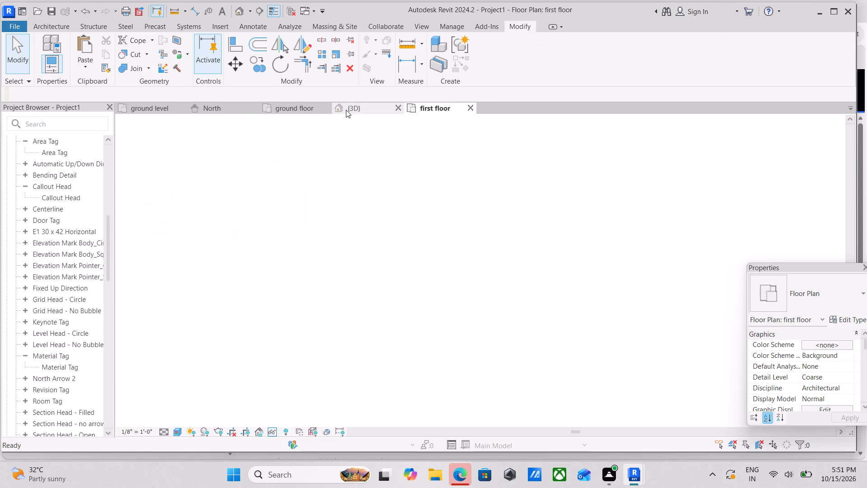
{"action": "scroll", "coordinate": [459, 222], "scroll_direction": "down", "scroll_amount": 1}
{"action": "middle_click_drag", "start_coordinate": [422, 226], "coordinate": [455, 271], "text": "shift"}
{"action": "middle_click_drag", "start_coordinate": [401, 309], "coordinate": [394, 302]}
{"action": "scroll", "coordinate": [401, 309], "scroll_direction": "up", "scroll_amount": 1, "text": "shift"}
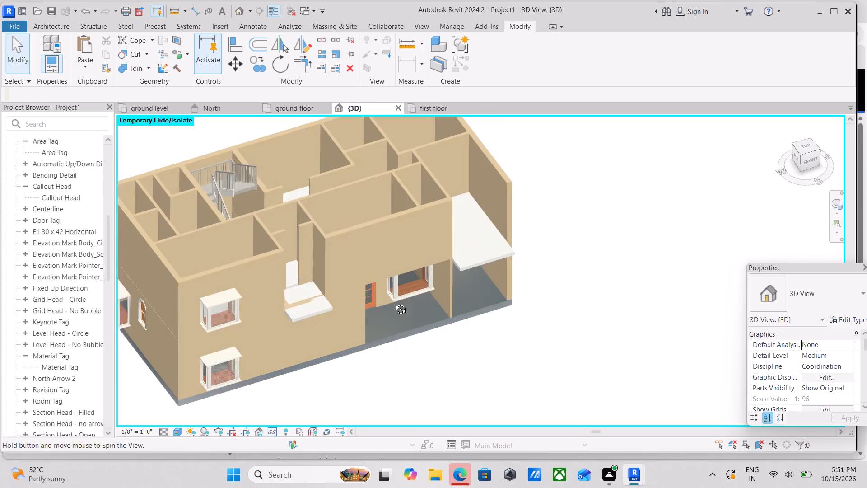
{"action": "middle_click_drag", "start_coordinate": [394, 302], "coordinate": [359, 146]}
{"action": "middle_click_drag", "start_coordinate": [360, 192], "coordinate": [295, 268], "text": "shift"}
{"action": "scroll", "coordinate": [351, 253], "scroll_direction": "down", "scroll_amount": 1}
{"action": "middle_click_drag", "start_coordinate": [351, 253], "coordinate": [383, 288]}
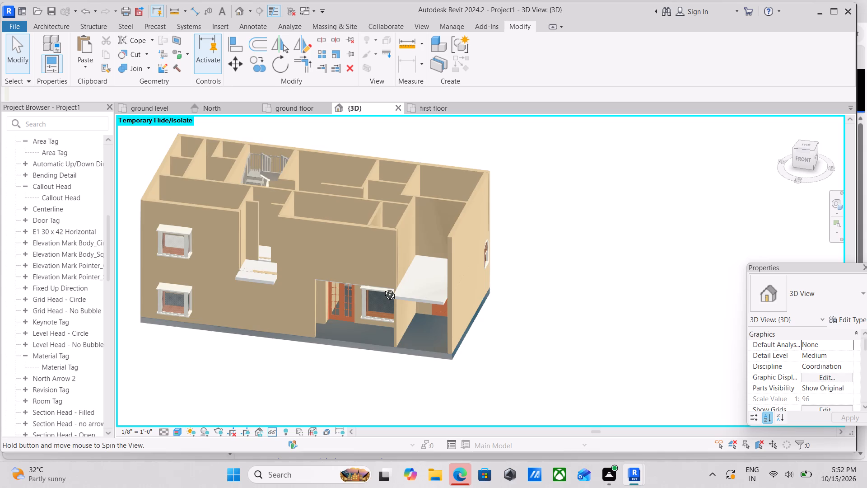
{"action": "middle_click_drag", "start_coordinate": [383, 288], "coordinate": [385, 288]}
{"action": "middle_click_drag", "start_coordinate": [325, 284], "coordinate": [463, 235], "text": "shift"}
{"action": "middle_click_drag", "start_coordinate": [413, 272], "coordinate": [446, 252], "text": "shift"}
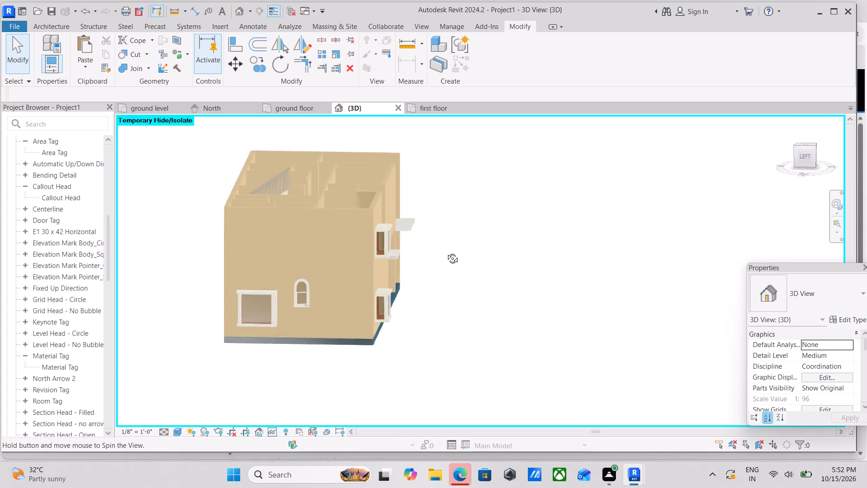
{"action": "middle_click_drag", "start_coordinate": [446, 252], "coordinate": [293, 320], "text": "shift"}
{"action": "scroll", "coordinate": [338, 289], "scroll_direction": "down", "scroll_amount": 1}
{"action": "scroll", "coordinate": [297, 279], "scroll_direction": "up", "scroll_amount": 3}
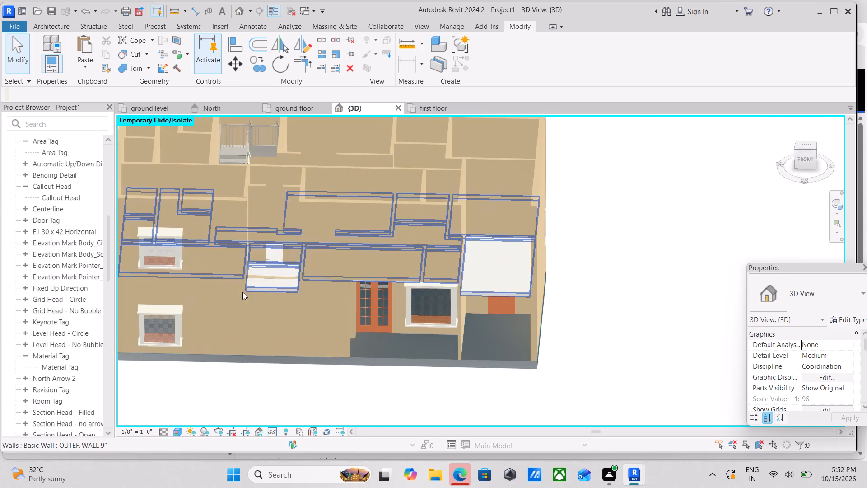
Examine both extended balcony slabs, the opened front wall and the adjoining walls up close in the 3D view.
{"action": "scroll", "coordinate": [242, 294], "scroll_direction": "up", "scroll_amount": 3}
{"action": "middle_click_drag", "start_coordinate": [316, 285], "coordinate": [388, 267]}
{"action": "middle_click_drag", "start_coordinate": [394, 264], "coordinate": [433, 329], "text": "shift"}
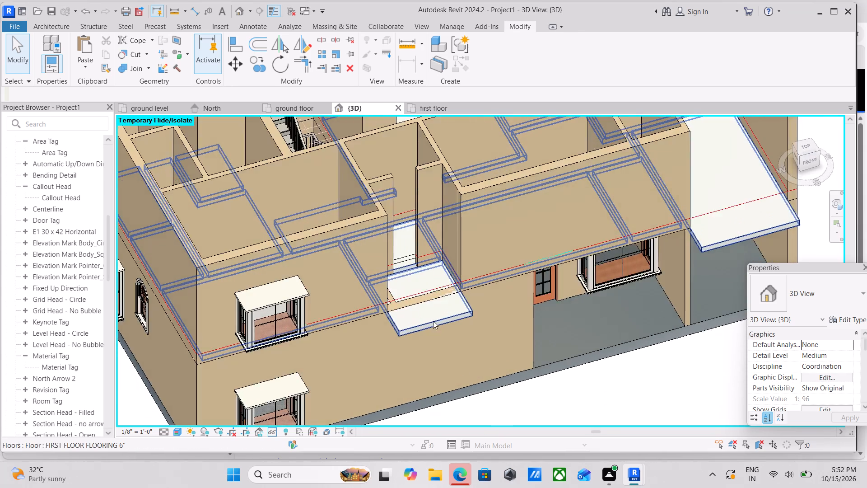
{"action": "scroll", "coordinate": [433, 321], "scroll_direction": "down", "scroll_amount": 3}
{"action": "scroll", "coordinate": [439, 268], "scroll_direction": "down", "scroll_amount": 1}
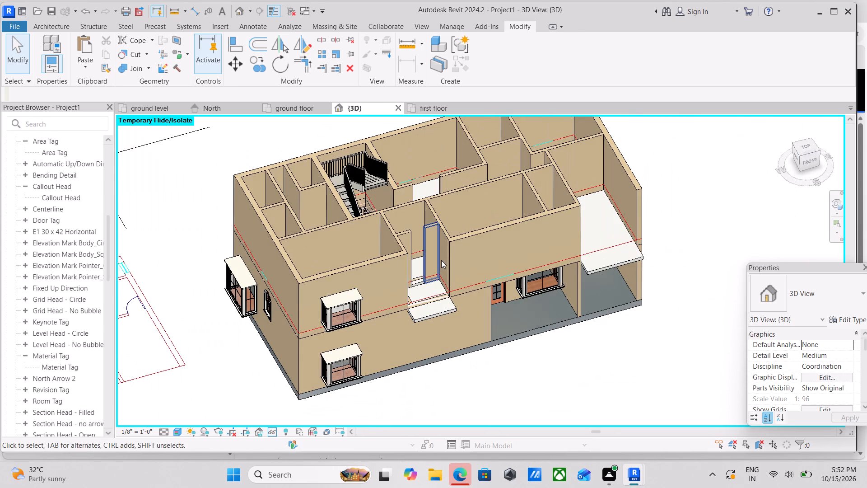
{"action": "scroll", "coordinate": [406, 287], "scroll_direction": "up", "scroll_amount": 5}
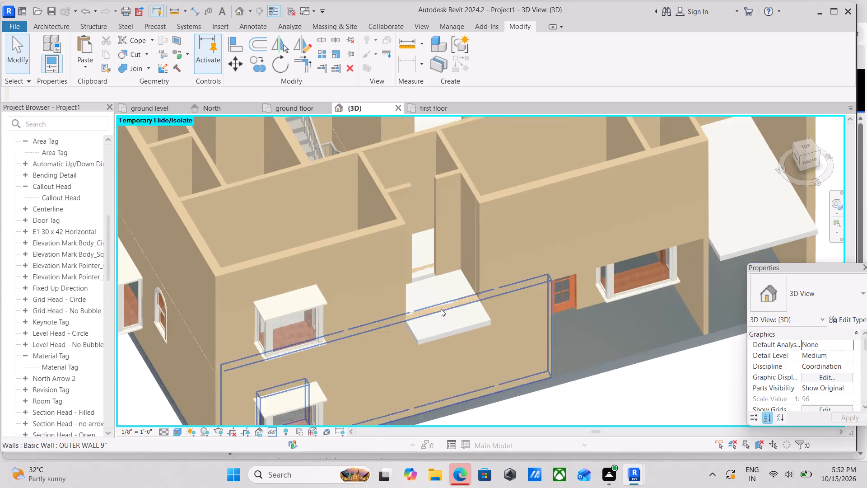
{"action": "scroll", "coordinate": [441, 309], "scroll_direction": "up", "scroll_amount": 2}
{"action": "scroll", "coordinate": [429, 226], "scroll_direction": "up", "scroll_amount": 3}
{"action": "scroll", "coordinate": [415, 257], "scroll_direction": "down", "scroll_amount": 5}
{"action": "scroll", "coordinate": [484, 262], "scroll_direction": "down", "scroll_amount": 6}
{"action": "middle_click_drag", "start_coordinate": [504, 255], "coordinate": [451, 286]}
{"action": "scroll", "coordinate": [451, 286], "scroll_direction": "up", "scroll_amount": 1}
{"action": "scroll", "coordinate": [480, 276], "scroll_direction": "down", "scroll_amount": 3}
{"action": "middle_click_drag", "start_coordinate": [480, 276], "coordinate": [443, 291]}
{"action": "scroll", "coordinate": [423, 300], "scroll_direction": "up", "scroll_amount": 4}
{"action": "scroll", "coordinate": [525, 286], "scroll_direction": "up", "scroll_amount": 3}
{"action": "scroll", "coordinate": [608, 248], "scroll_direction": "up", "scroll_amount": 3}
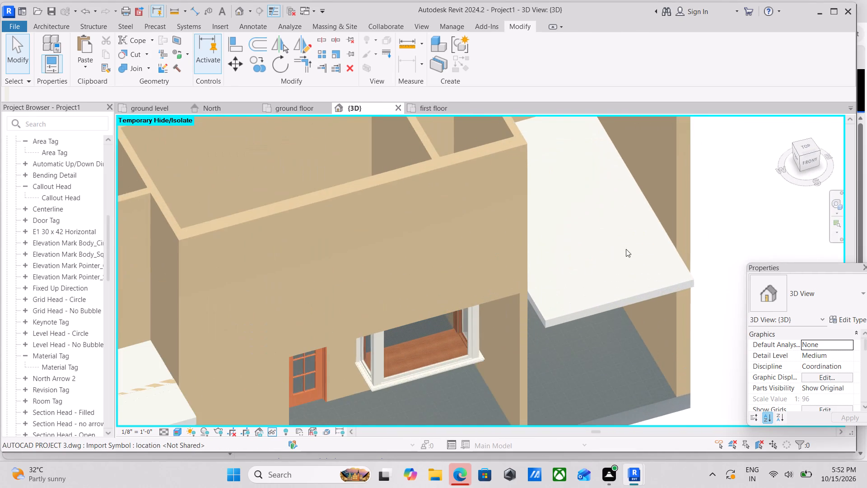
{"action": "middle_click_drag", "start_coordinate": [631, 250], "coordinate": [579, 276]}
{"action": "scroll", "coordinate": [591, 269], "scroll_direction": "down", "scroll_amount": 5}
{"action": "scroll", "coordinate": [485, 289], "scroll_direction": "down", "scroll_amount": 3}
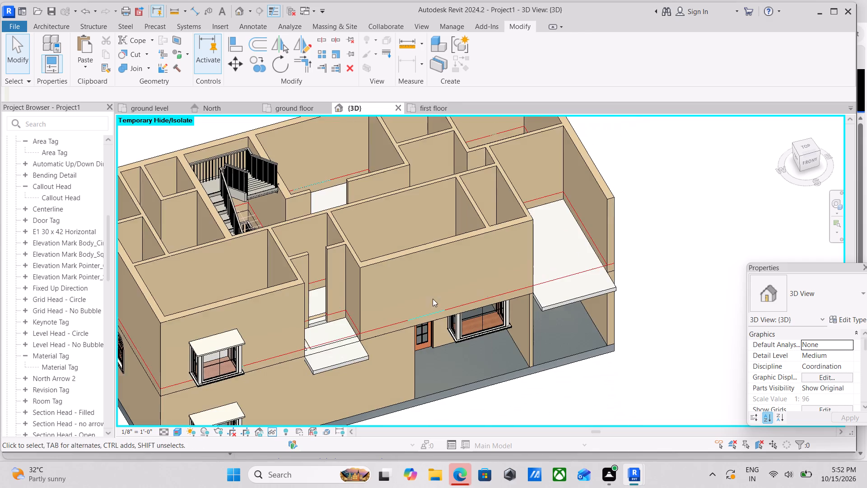
{"action": "scroll", "coordinate": [391, 320], "scroll_direction": "up", "scroll_amount": 8}
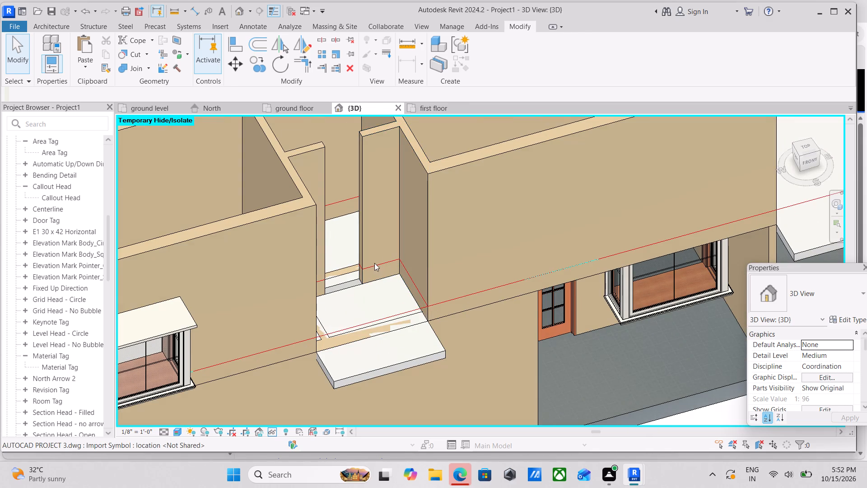
{"action": "scroll", "coordinate": [374, 263], "scroll_direction": "down", "scroll_amount": 3}
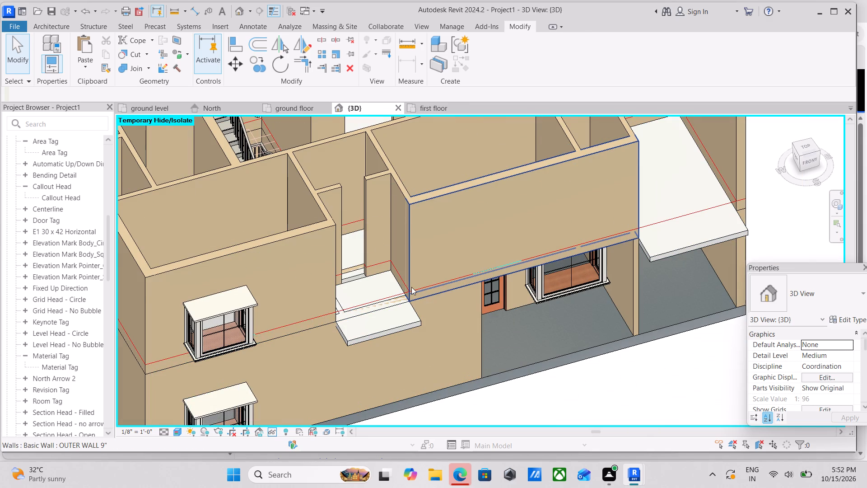
{"action": "scroll", "coordinate": [429, 279], "scroll_direction": "down", "scroll_amount": 5}
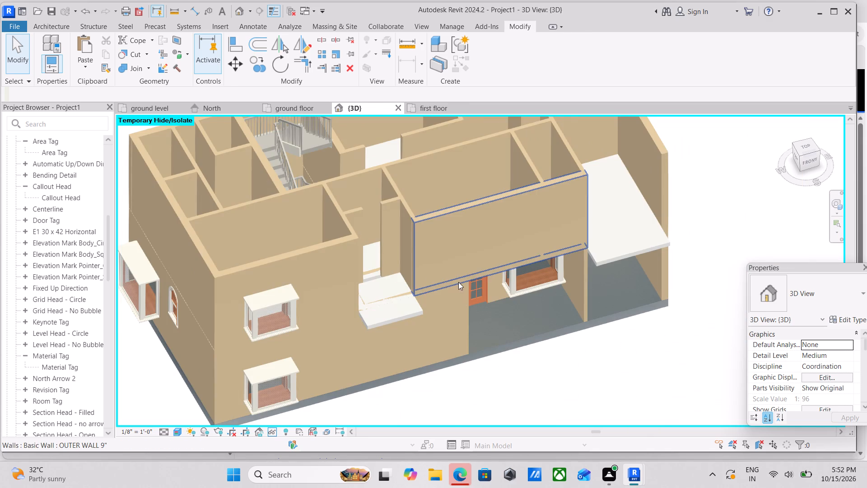
{"action": "scroll", "coordinate": [363, 332], "scroll_direction": "up", "scroll_amount": 8}
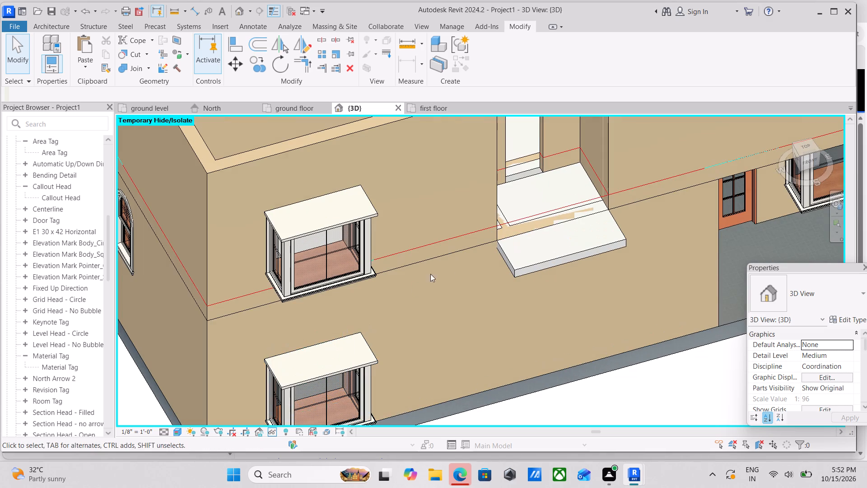
{"action": "scroll", "coordinate": [455, 260], "scroll_direction": "down", "scroll_amount": 5}
{"action": "middle_click_drag", "start_coordinate": [482, 263], "coordinate": [458, 305]}
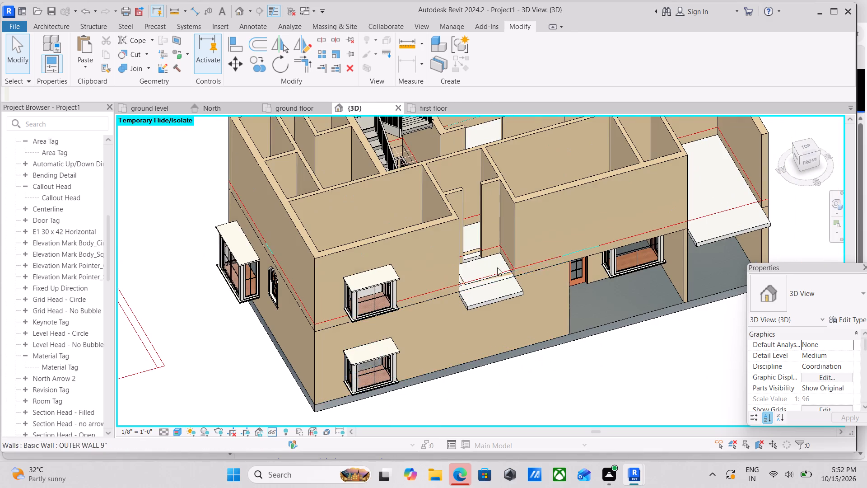
{"action": "scroll", "coordinate": [518, 261], "scroll_direction": "up", "scroll_amount": 4}
{"action": "scroll", "coordinate": [503, 277], "scroll_direction": "down", "scroll_amount": 3}
{"action": "middle_click_drag", "start_coordinate": [503, 277], "coordinate": [429, 303]}
{"action": "scroll", "coordinate": [478, 279], "scroll_direction": "down", "scroll_amount": 2}
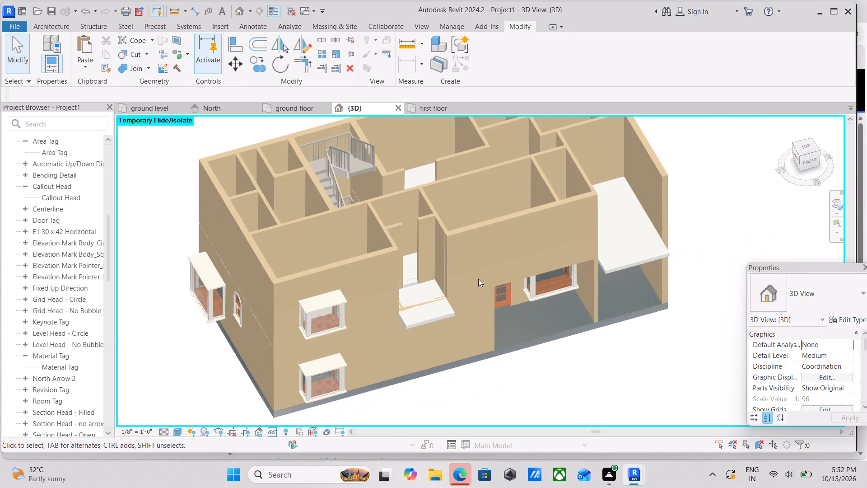
{"action": "middle_click_drag", "start_coordinate": [478, 279], "coordinate": [443, 302]}
{"action": "scroll", "coordinate": [439, 299], "scroll_direction": "down", "scroll_amount": 1}
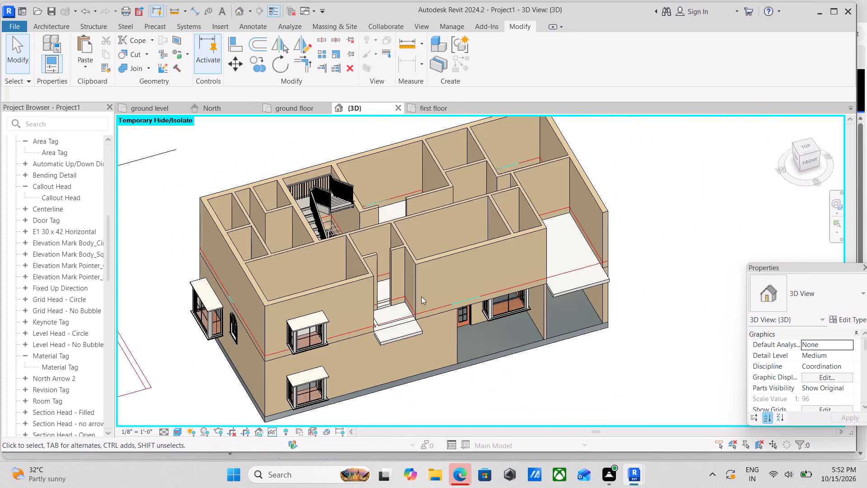
Inspect the house and its two front balconies in 3D from the side, from above and from the front.
{"action": "middle_click_drag", "start_coordinate": [421, 296], "coordinate": [261, 316], "text": "shift"}
{"action": "middle_click_drag", "start_coordinate": [319, 216], "coordinate": [346, 221]}
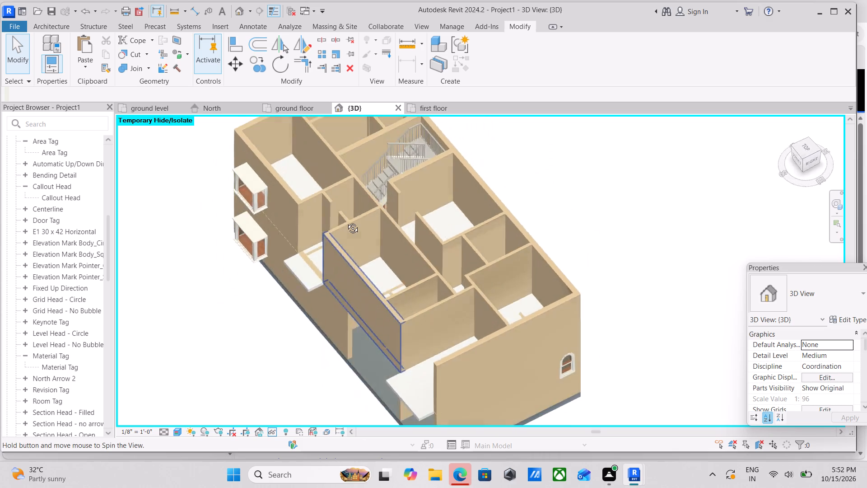
{"action": "middle_click_drag", "start_coordinate": [346, 221], "coordinate": [410, 212]}
{"action": "middle_click_drag", "start_coordinate": [378, 277], "coordinate": [380, 258], "text": "shift"}
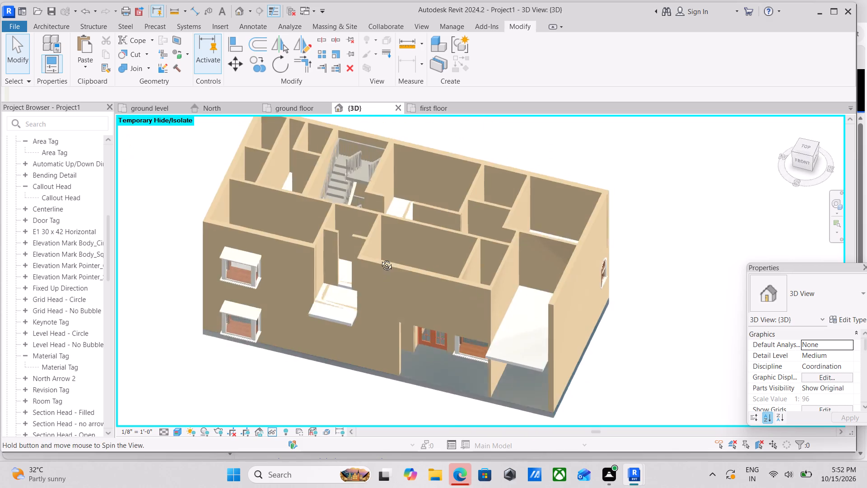
{"action": "middle_click_drag", "start_coordinate": [380, 258], "coordinate": [412, 355], "text": "shift"}
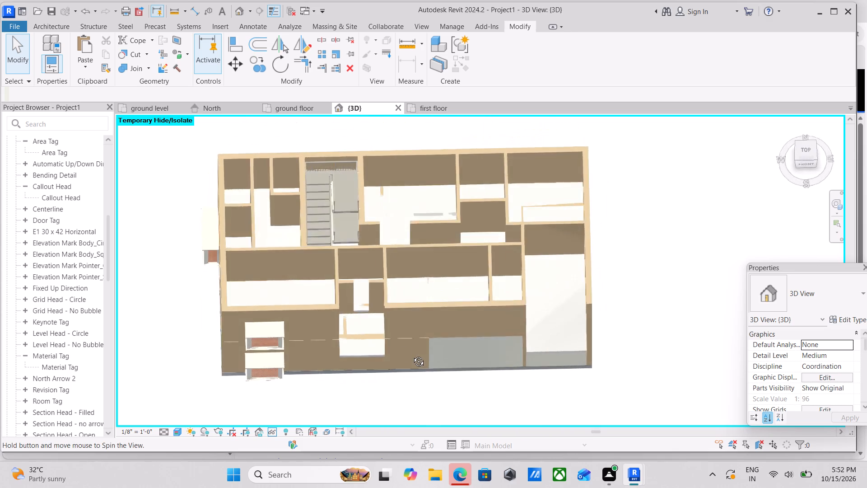
{"action": "middle_click_drag", "start_coordinate": [412, 355], "coordinate": [370, 174], "text": "shift"}
{"action": "scroll", "coordinate": [335, 242], "scroll_direction": "up", "scroll_amount": 3}
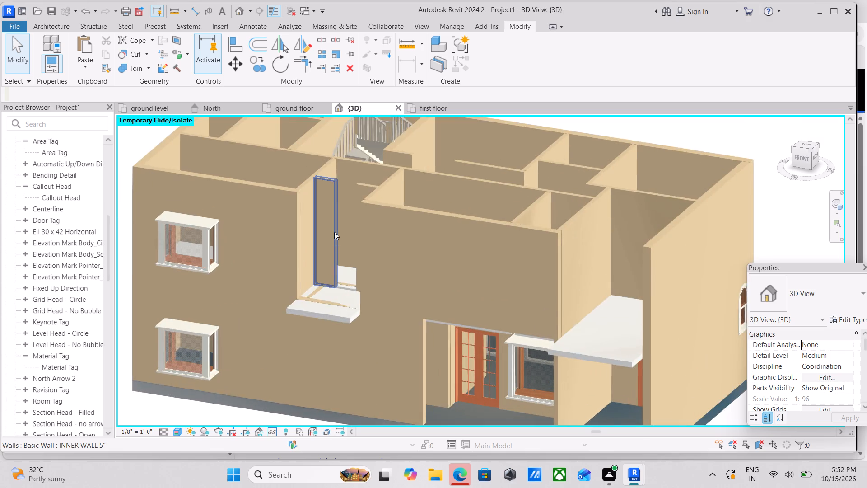
Change the 3D view's visual style to a plain grey shaded display.
{"action": "left_click", "coordinate": [181, 431]}
{"action": "left_click", "coordinate": [190, 389]}
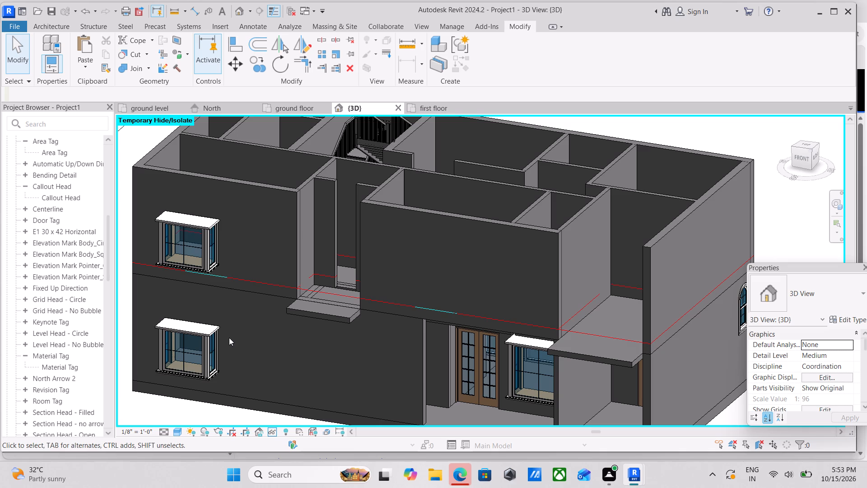
{"action": "scroll", "coordinate": [227, 342], "scroll_direction": "up", "scroll_amount": 3}
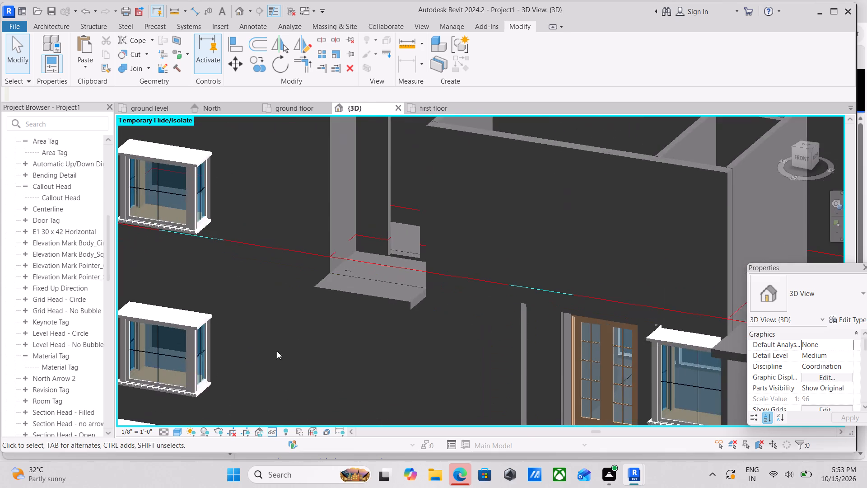
{"action": "scroll", "coordinate": [340, 305], "scroll_direction": "down", "scroll_amount": 8}
{"action": "middle_click_drag", "start_coordinate": [373, 269], "coordinate": [491, 312], "text": "shift"}
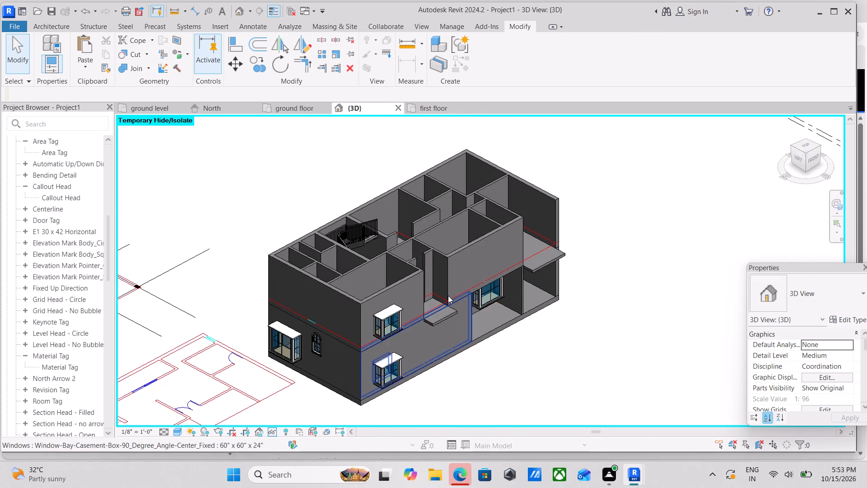
{"action": "scroll", "coordinate": [449, 285], "scroll_direction": "up", "scroll_amount": 3}
{"action": "middle_click_drag", "start_coordinate": [431, 303], "coordinate": [401, 319]}
{"action": "scroll", "coordinate": [372, 210], "scroll_direction": "up", "scroll_amount": 1}
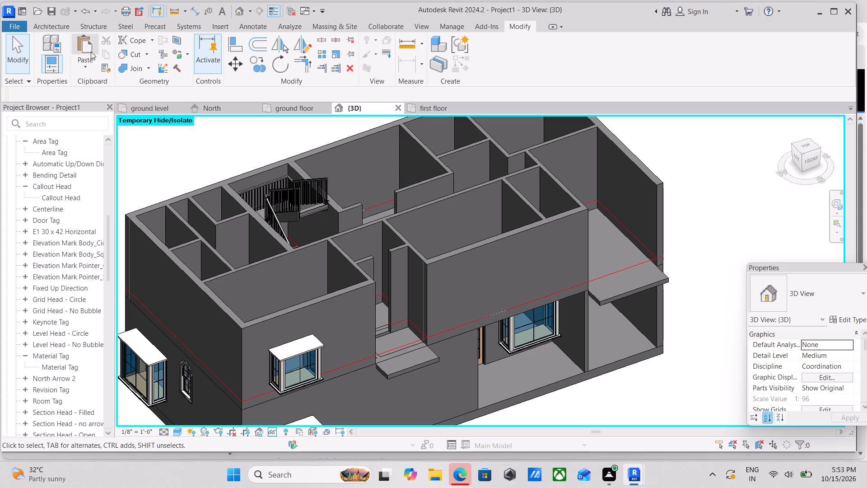
Start a railing by Sketch Path in the first floor plan and draw a 2'-4" line, offset 1", along the 6'0" X 3'0" balcony's left edge.
{"action": "left_click", "coordinate": [63, 23]}
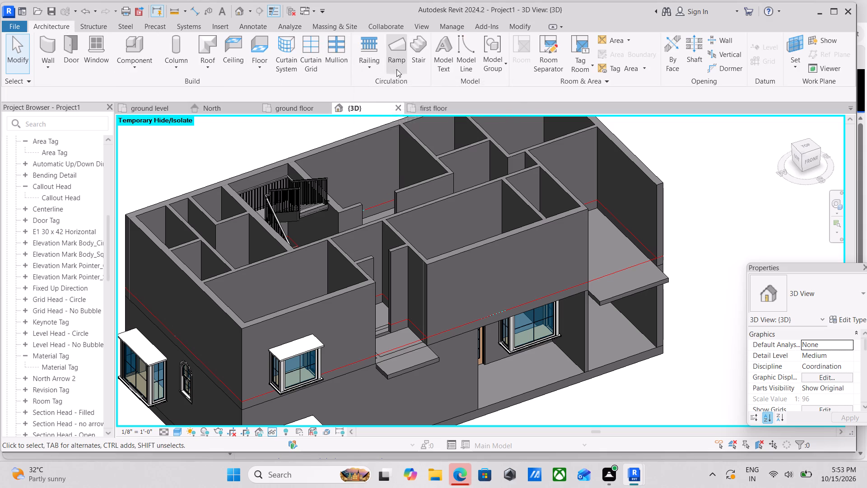
{"action": "left_click", "coordinate": [373, 68]}
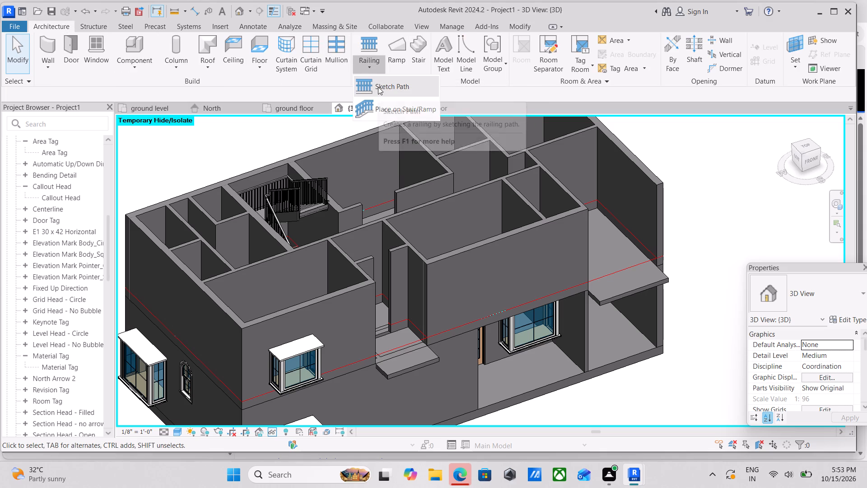
{"action": "left_click", "coordinate": [378, 87]}
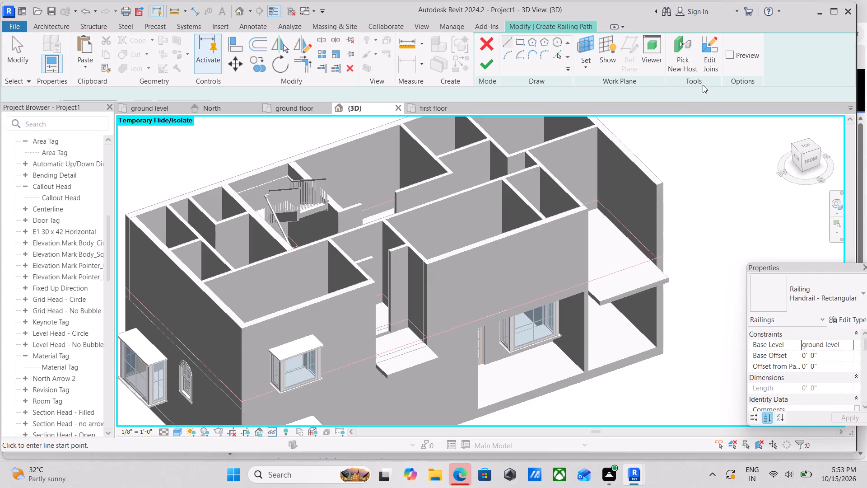
{"action": "left_click", "coordinate": [423, 105]}
{"action": "scroll", "coordinate": [248, 232], "scroll_direction": "up", "scroll_amount": 3}
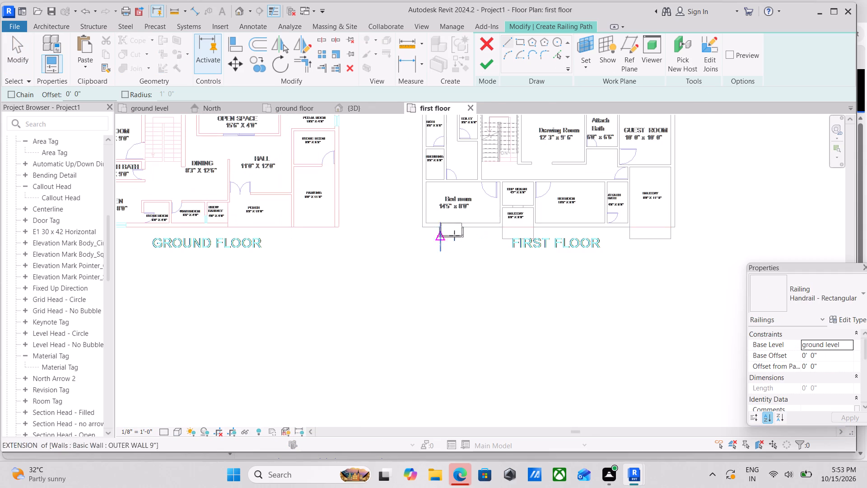
{"action": "scroll", "coordinate": [529, 241], "scroll_direction": "up", "scroll_amount": 10}
{"action": "middle_click_drag", "start_coordinate": [466, 174], "coordinate": [450, 225]}
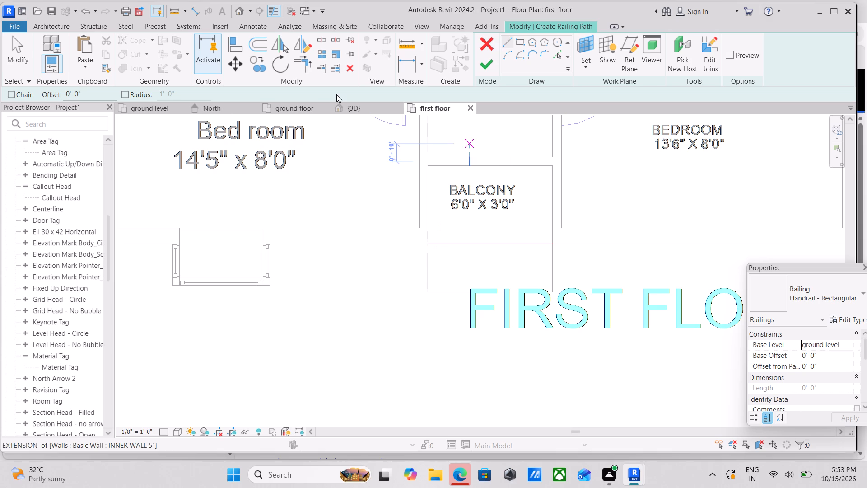
{"action": "left_click_drag", "start_coordinate": [98, 94], "coordinate": [15, 100]}
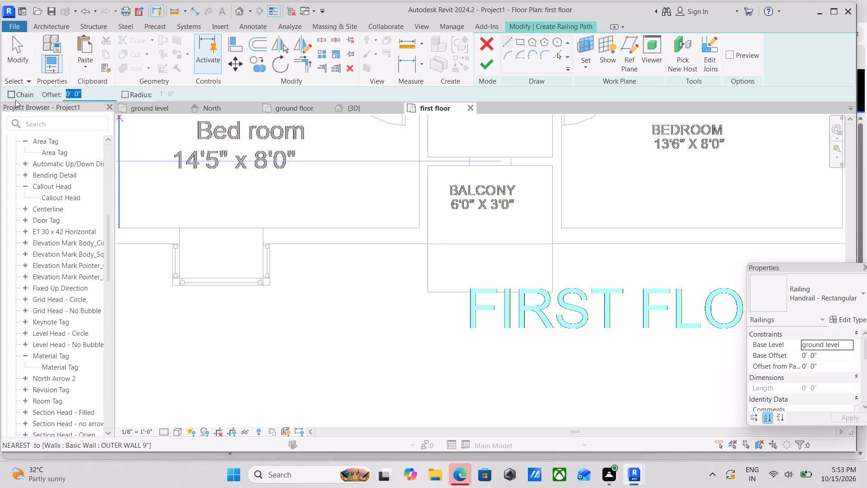
{"action": "key", "text": "1"}
{"action": "key", "text": "BackSpace"}
{"action": "key", "text": "1"}
{"action": "key", "text": "shift+quotedbl"}
{"action": "scroll", "coordinate": [425, 252], "scroll_direction": "up", "scroll_amount": 3}
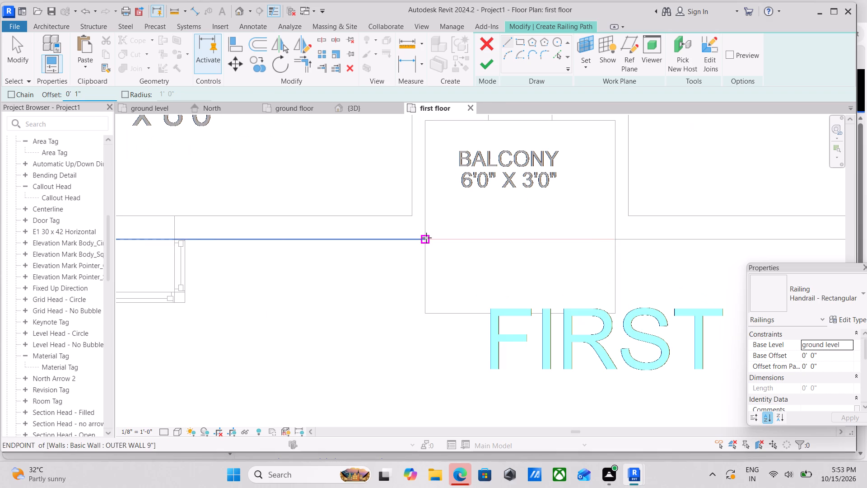
{"action": "left_click", "coordinate": [426, 238]}
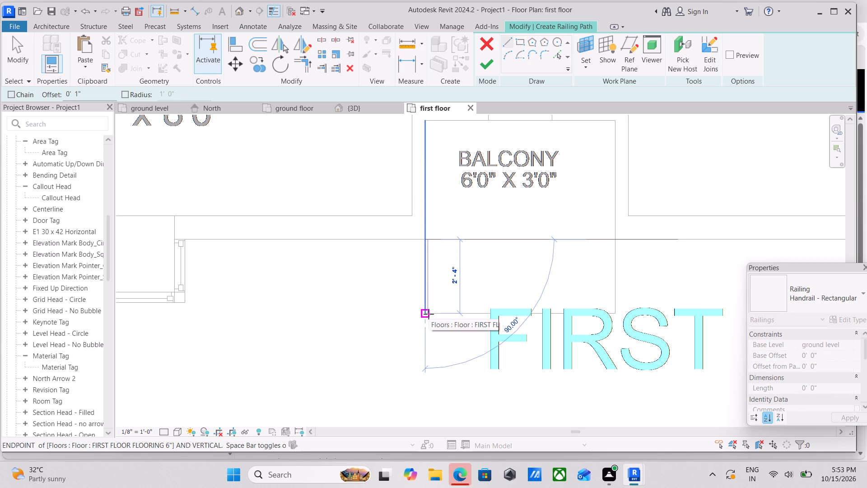
{"action": "left_click", "coordinate": [429, 314]}
Draw the railing path's 6'-0" front segment along the small balcony's front edge, offset 1" inward.
{"action": "middle_click_drag", "start_coordinate": [509, 313], "coordinate": [433, 320]}
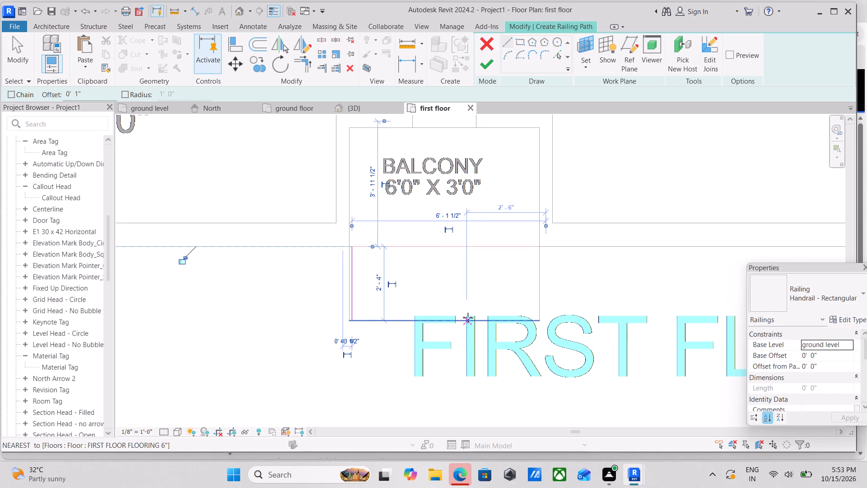
{"action": "key", "text": "space"}
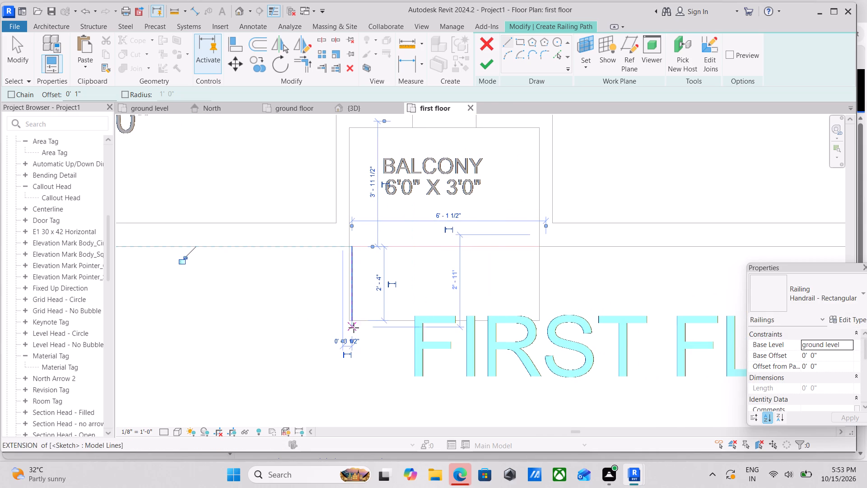
{"action": "scroll", "coordinate": [352, 318], "scroll_direction": "up", "scroll_amount": 7}
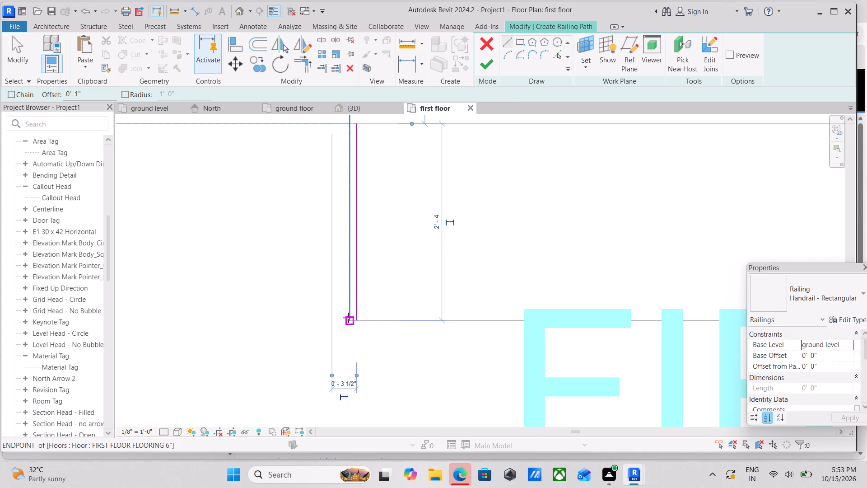
{"action": "left_click", "coordinate": [347, 319]}
{"action": "middle_click_drag", "start_coordinate": [479, 305], "coordinate": [307, 308]}
{"action": "middle_click_drag", "start_coordinate": [574, 325], "coordinate": [386, 305]}
{"action": "left_click", "coordinate": [492, 305]}
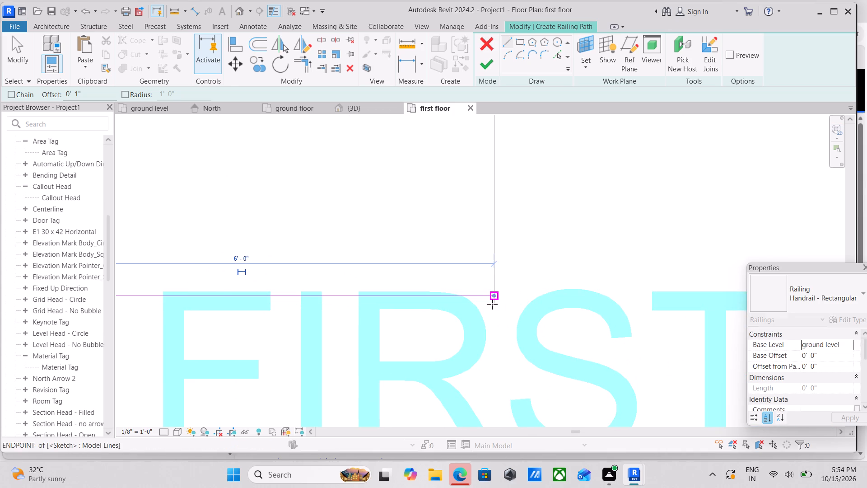
{"action": "key", "text": "Escape"}
Draw the railing path's 2'-4" segment along the 6'0" X 3'0" balcony's right edge, offset 1" inward, and try to finish the sketch.
{"action": "left_click", "coordinate": [494, 303]}
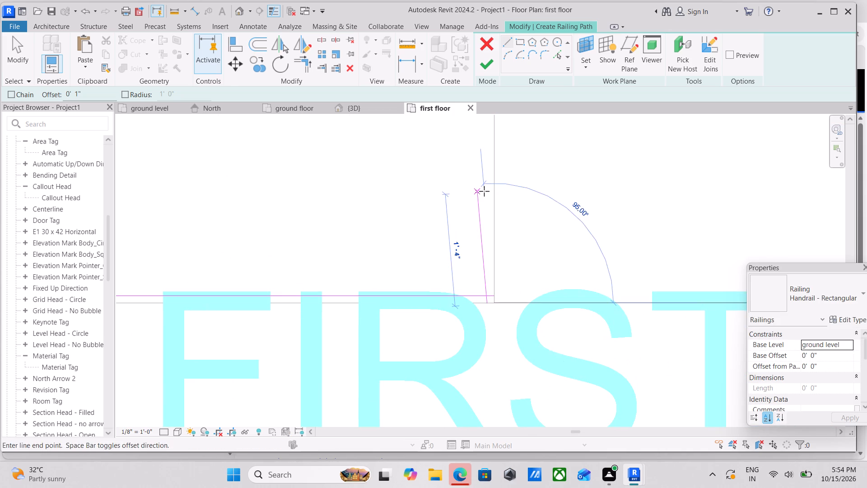
{"action": "middle_click_drag", "start_coordinate": [484, 191], "coordinate": [507, 350]}
{"action": "middle_click_drag", "start_coordinate": [508, 237], "coordinate": [517, 258]}
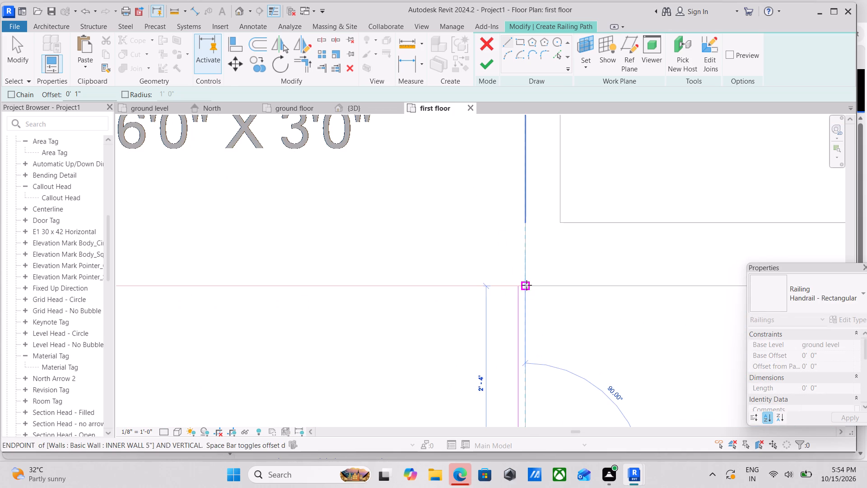
{"action": "left_click", "coordinate": [527, 285]}
{"action": "scroll", "coordinate": [527, 285], "scroll_direction": "down", "scroll_amount": 5}
{"action": "key", "text": "Escape"}
{"action": "scroll", "coordinate": [416, 301], "scroll_direction": "down", "scroll_amount": 2}
{"action": "middle_click_drag", "start_coordinate": [420, 292], "coordinate": [415, 246]}
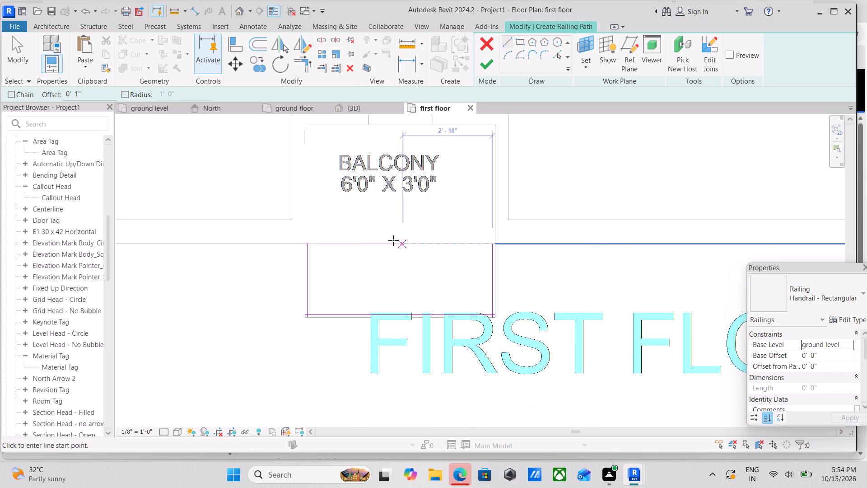
{"action": "left_click", "coordinate": [494, 63]}
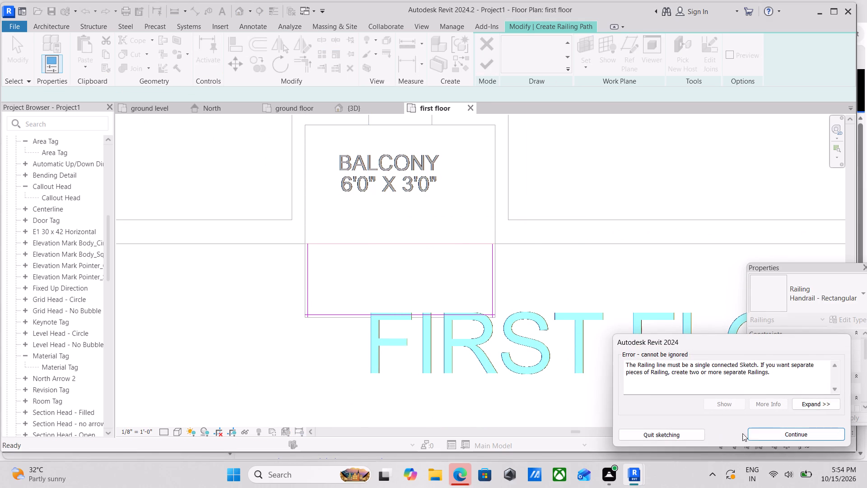
{"action": "left_click", "coordinate": [766, 431]}
Trim the railing path's side and front lines to clean corners at both front ends and finish the small balcony's railing.
{"action": "scroll", "coordinate": [372, 347], "scroll_direction": "up", "scroll_amount": 2}
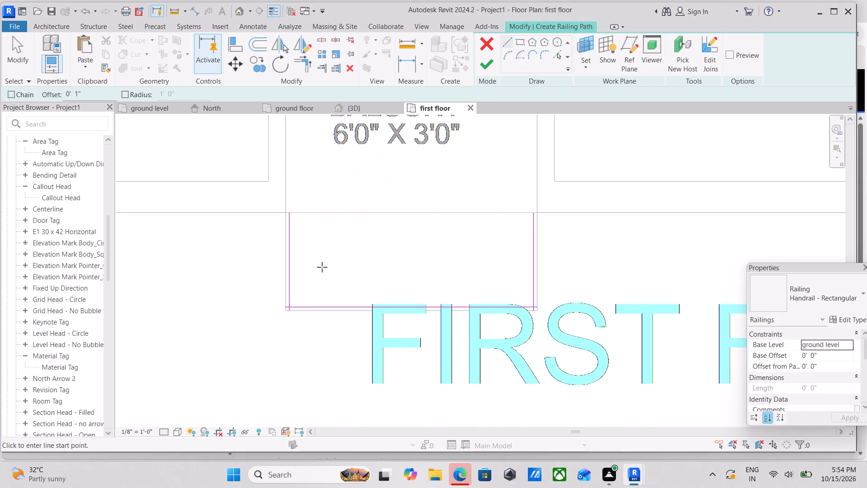
{"action": "type", "text": "tr"}
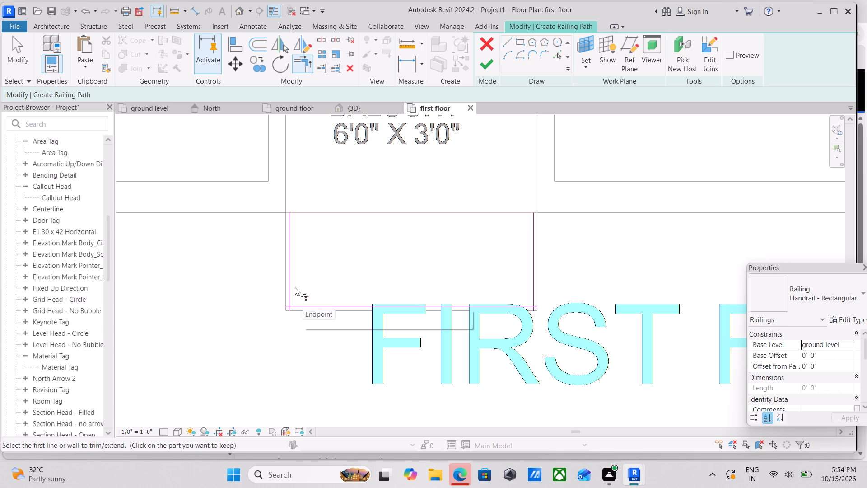
{"action": "left_click", "coordinate": [291, 279]}
{"action": "left_click", "coordinate": [296, 304]}
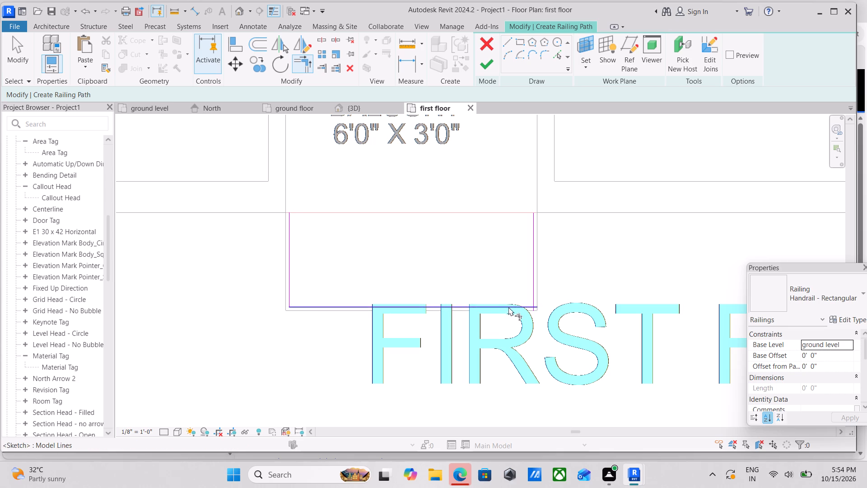
{"action": "left_click", "coordinate": [510, 305]}
{"action": "left_click", "coordinate": [534, 285]}
{"action": "scroll", "coordinate": [594, 266], "scroll_direction": "down", "scroll_amount": 5}
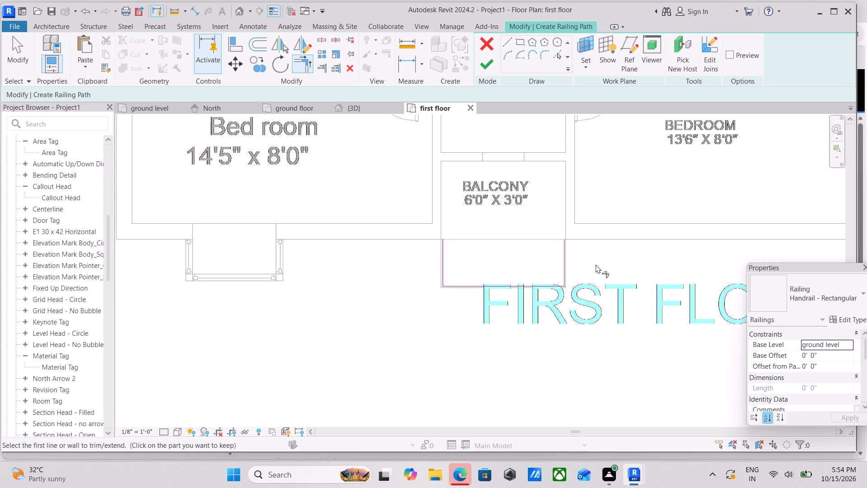
{"action": "middle_click_drag", "start_coordinate": [596, 264], "coordinate": [425, 282]}
{"action": "left_click", "coordinate": [482, 65]}
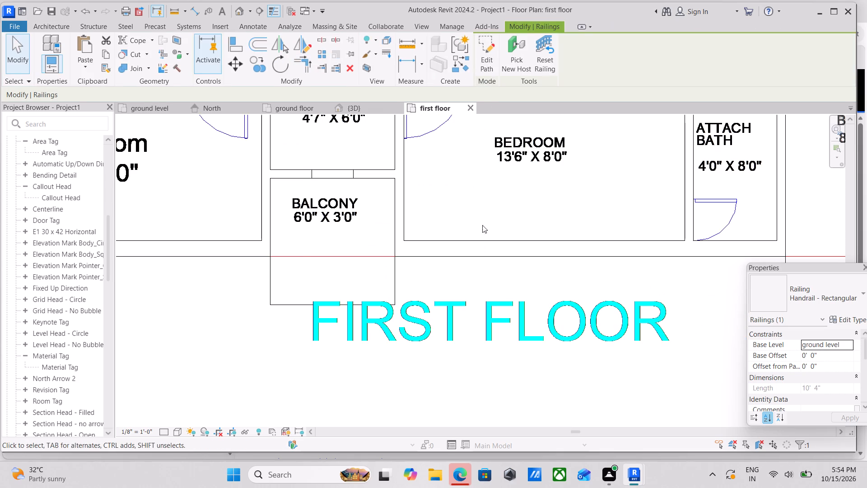
Set the small balcony railing's base level to first floor.
{"action": "scroll", "coordinate": [518, 247], "scroll_direction": "down", "scroll_amount": 2}
{"action": "middle_click_drag", "start_coordinate": [518, 247], "coordinate": [431, 245]}
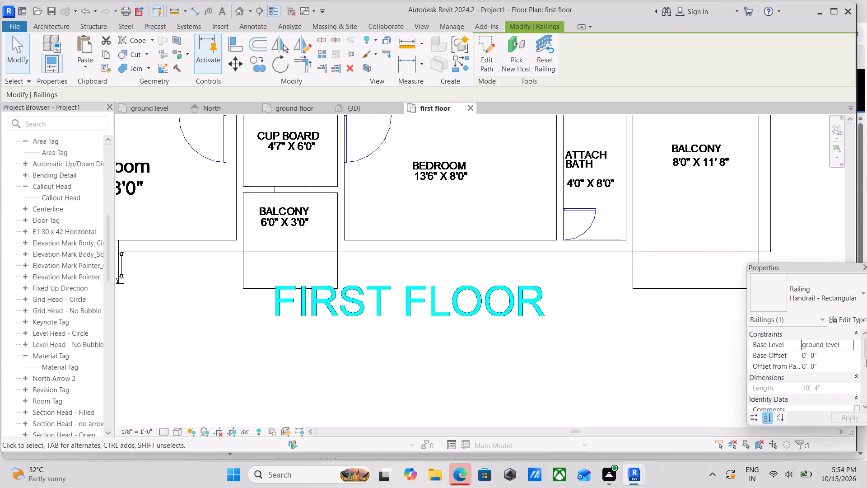
{"action": "left_click", "coordinate": [848, 345]}
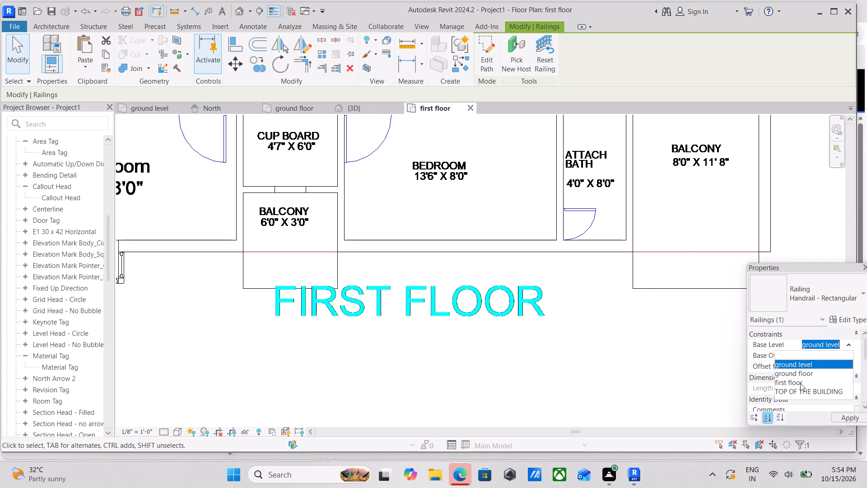
{"action": "left_click", "coordinate": [800, 383]}
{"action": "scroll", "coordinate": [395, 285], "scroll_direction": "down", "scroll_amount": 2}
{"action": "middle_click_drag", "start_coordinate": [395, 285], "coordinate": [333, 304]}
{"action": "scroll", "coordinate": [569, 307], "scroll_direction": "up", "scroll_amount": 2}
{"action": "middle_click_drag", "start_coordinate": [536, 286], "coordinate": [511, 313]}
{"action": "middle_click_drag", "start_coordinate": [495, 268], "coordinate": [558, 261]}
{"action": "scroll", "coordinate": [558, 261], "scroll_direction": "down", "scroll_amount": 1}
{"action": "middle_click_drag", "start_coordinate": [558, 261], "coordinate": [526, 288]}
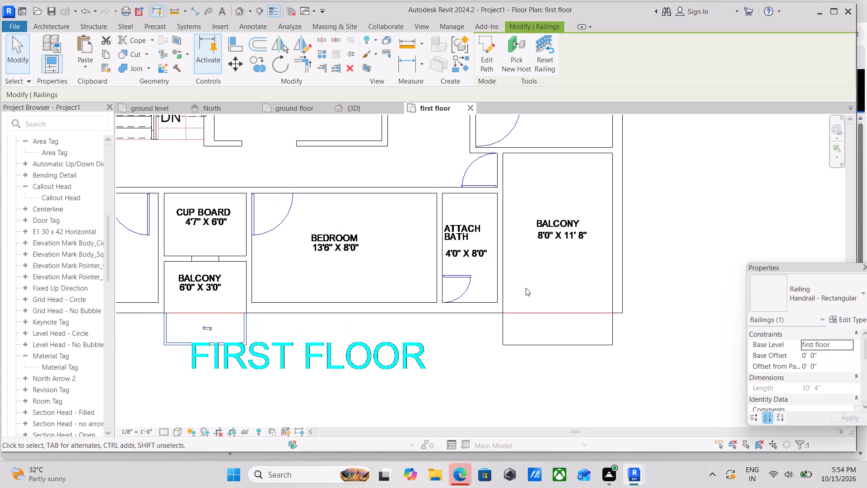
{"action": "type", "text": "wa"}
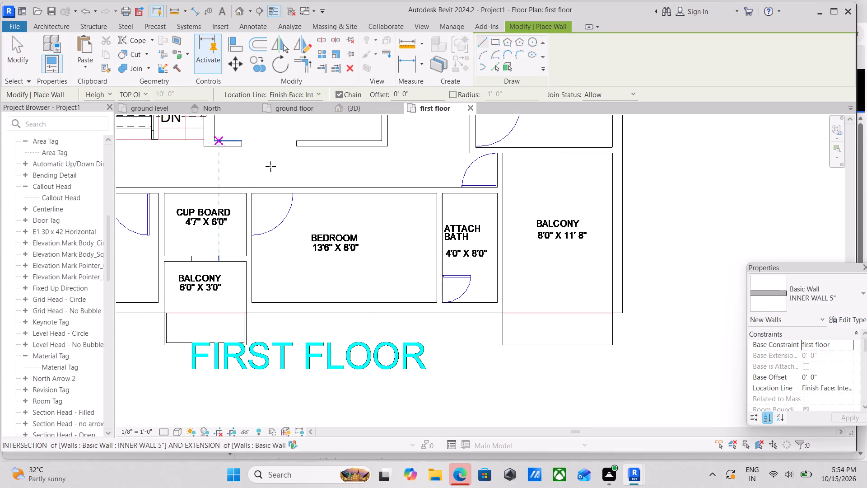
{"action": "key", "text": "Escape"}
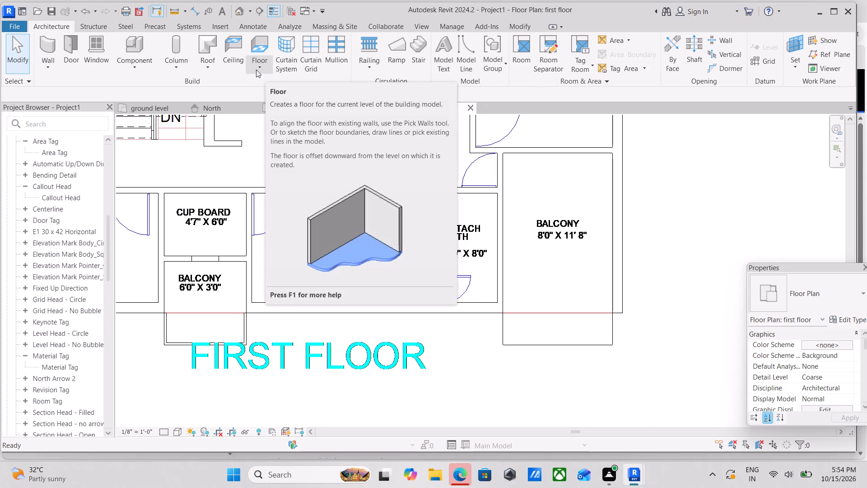
Start a railing by Sketch Path and draw a 2'-4" line, offset 1" inward, along the left edge of the 8'0" X 11'8" balcony's extension.
{"action": "left_click", "coordinate": [370, 64]}
{"action": "left_click", "coordinate": [374, 93]}
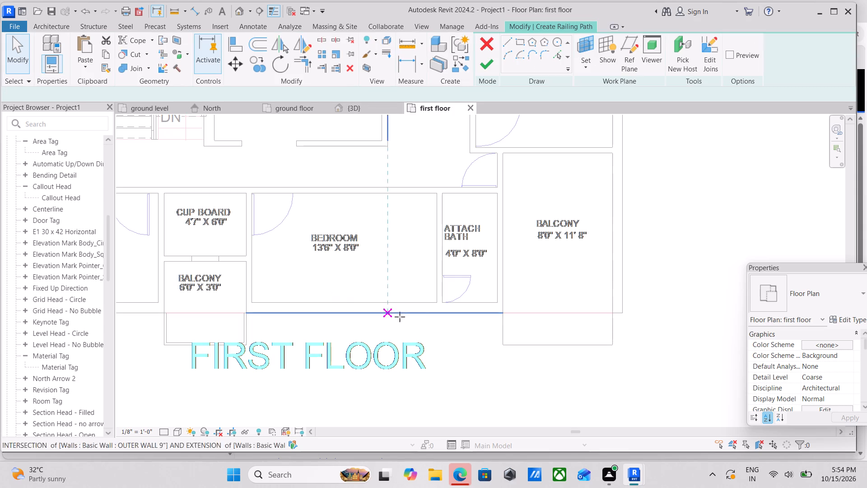
{"action": "left_click", "coordinate": [503, 313]}
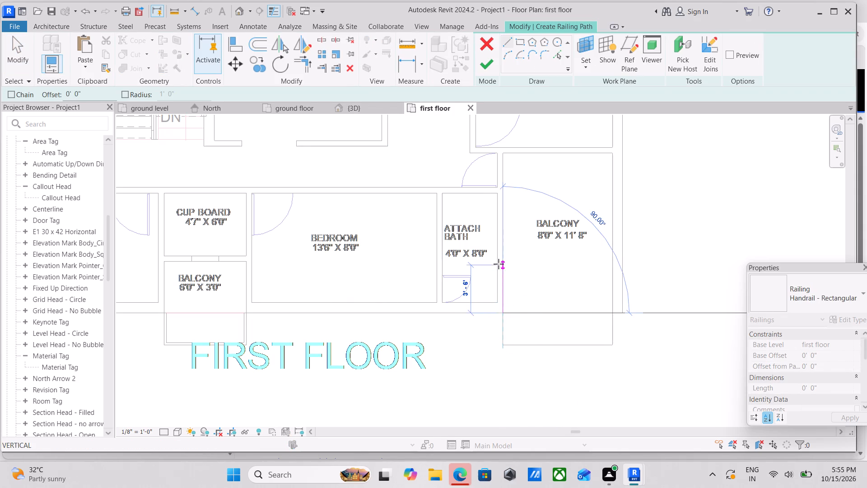
{"action": "key", "text": "Escape"}
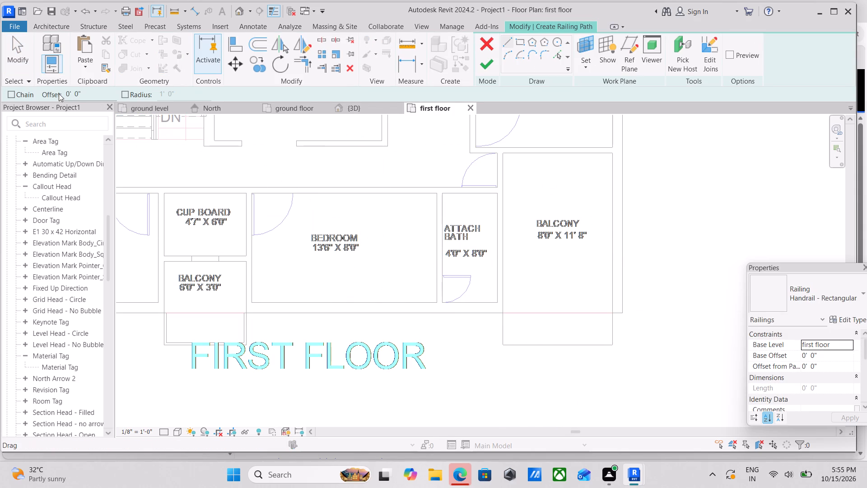
{"action": "left_click_drag", "start_coordinate": [85, 94], "coordinate": [39, 94]}
{"action": "key", "text": "1"}
{"action": "key", "text": "shift+quotedbl"}
{"action": "key", "text": "Return"}
{"action": "scroll", "coordinate": [515, 305], "scroll_direction": "up", "scroll_amount": 4}
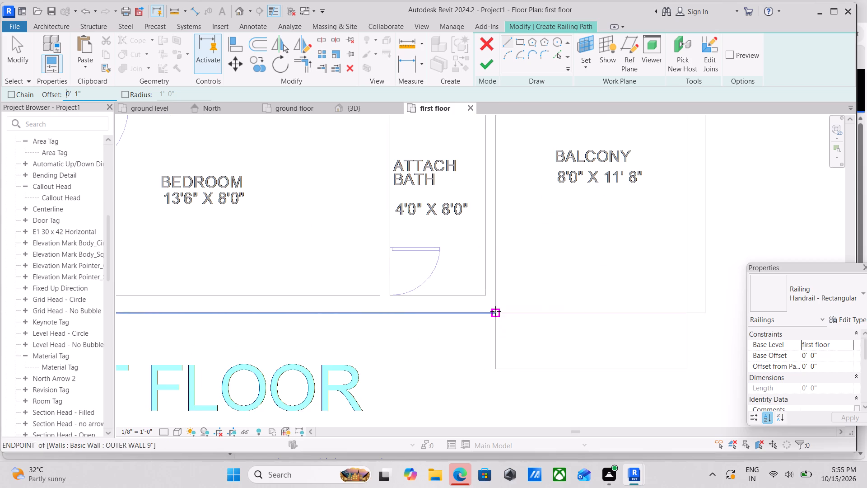
{"action": "left_click", "coordinate": [495, 311]}
{"action": "left_click", "coordinate": [499, 367]}
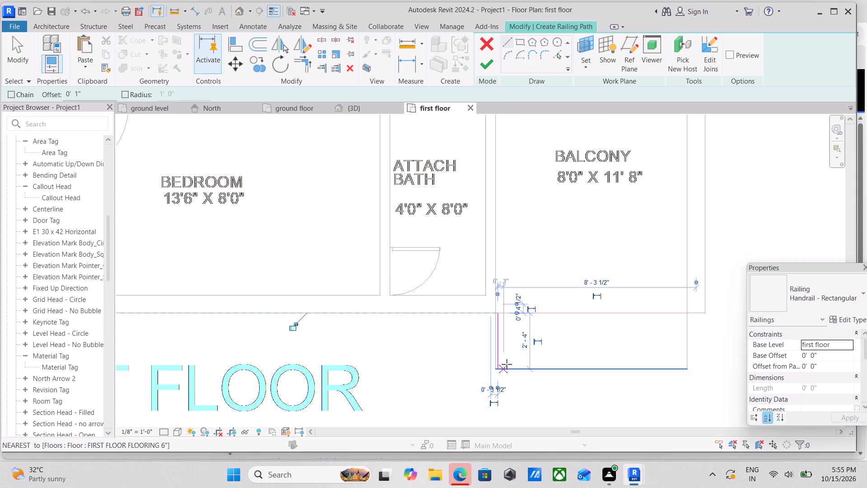
Draw the railing path's front segment and its 2'-4" right segment along the large balcony's edges, offset 1" inward.
{"action": "left_click", "coordinate": [494, 371]}
{"action": "middle_click_drag", "start_coordinate": [591, 377], "coordinate": [507, 359]}
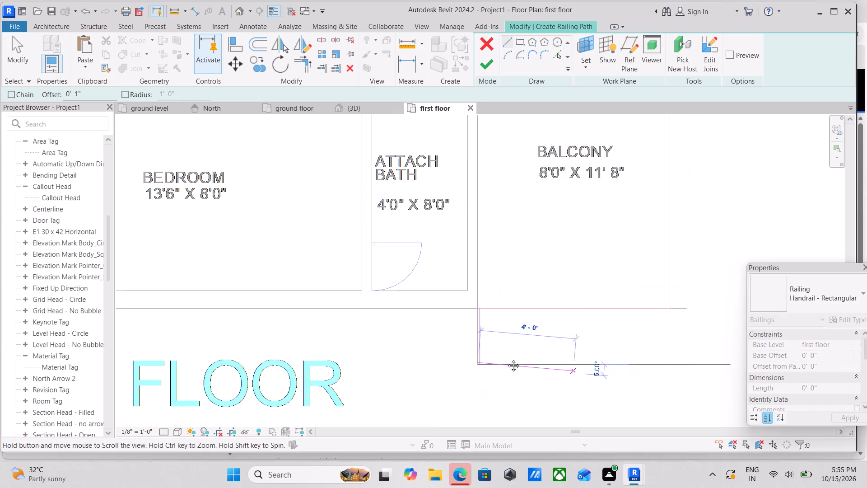
{"action": "middle_click_drag", "start_coordinate": [507, 359], "coordinate": [403, 349]}
{"action": "scroll", "coordinate": [403, 349], "scroll_direction": "up", "scroll_amount": 1}
{"action": "left_click", "coordinate": [513, 338]}
{"action": "key", "text": "Escape"}
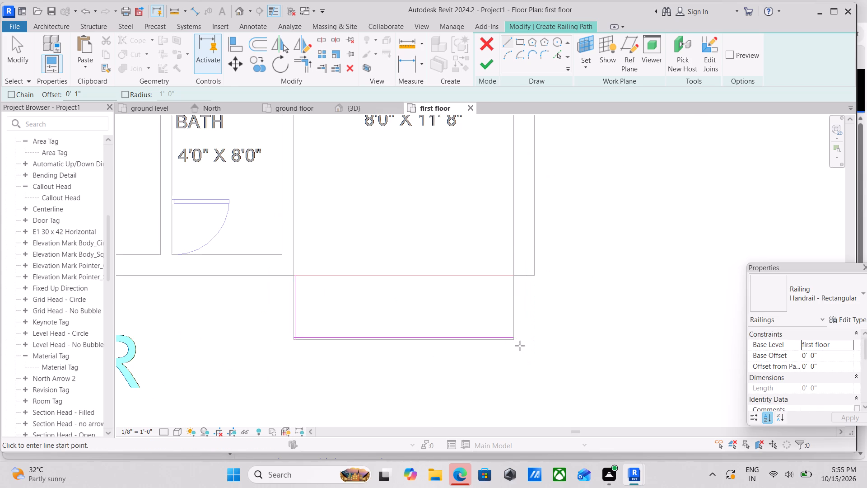
{"action": "left_click_drag", "start_coordinate": [513, 342], "coordinate": [513, 331]}
{"action": "left_click", "coordinate": [511, 273]}
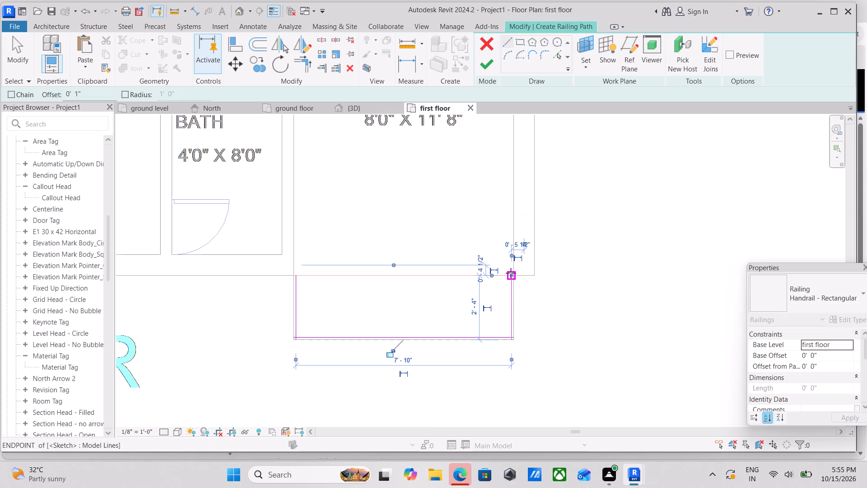
{"action": "key", "text": "Escape"}
{"action": "scroll", "coordinate": [352, 314], "scroll_direction": "up", "scroll_amount": 1}
{"action": "key", "text": "Escape"}
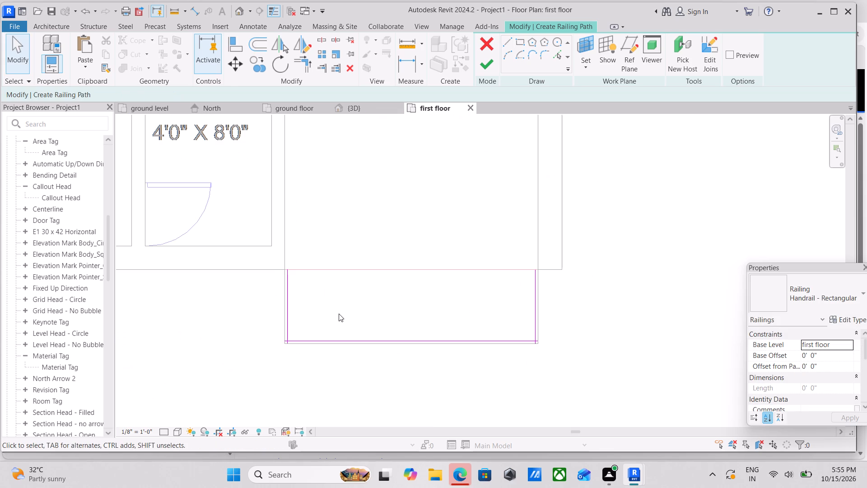
Trim the large balcony's railing path to clean corners at both front ends and finish the railing on the first floor level.
{"action": "type", "text": "tr"}
{"action": "scroll", "coordinate": [291, 332], "scroll_direction": "up", "scroll_amount": 3}
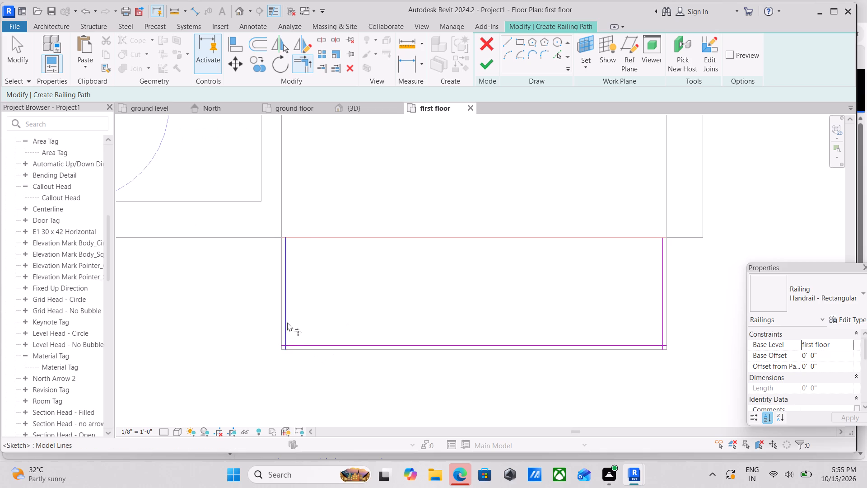
{"action": "left_click", "coordinate": [287, 321]}
{"action": "left_click", "coordinate": [296, 344]}
{"action": "middle_click_drag", "start_coordinate": [412, 337], "coordinate": [328, 331]}
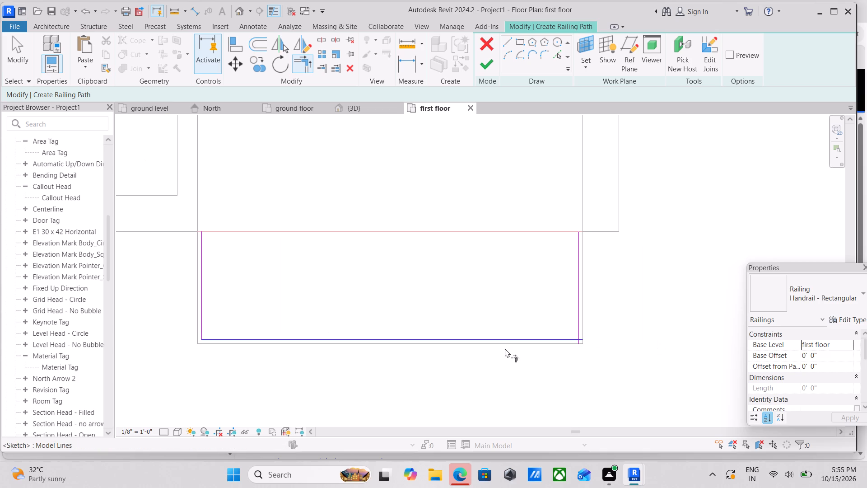
{"action": "left_click", "coordinate": [522, 340]}
{"action": "left_click", "coordinate": [576, 320]}
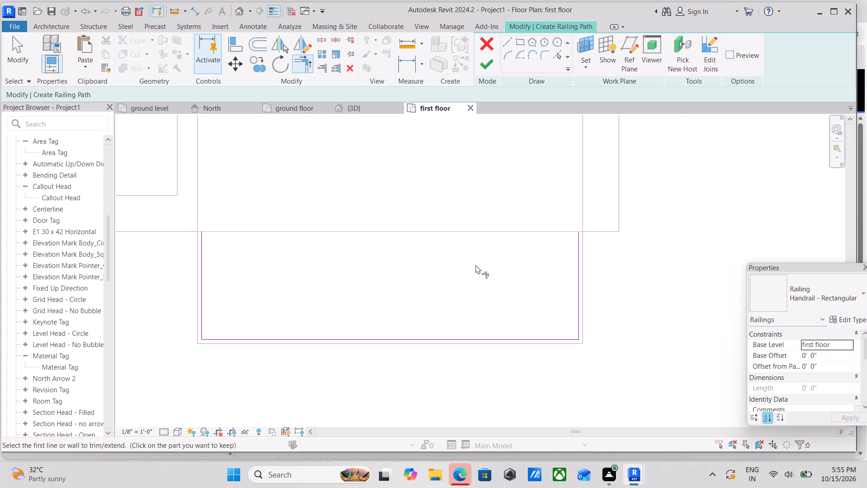
{"action": "middle_click_drag", "start_coordinate": [475, 265], "coordinate": [479, 338]}
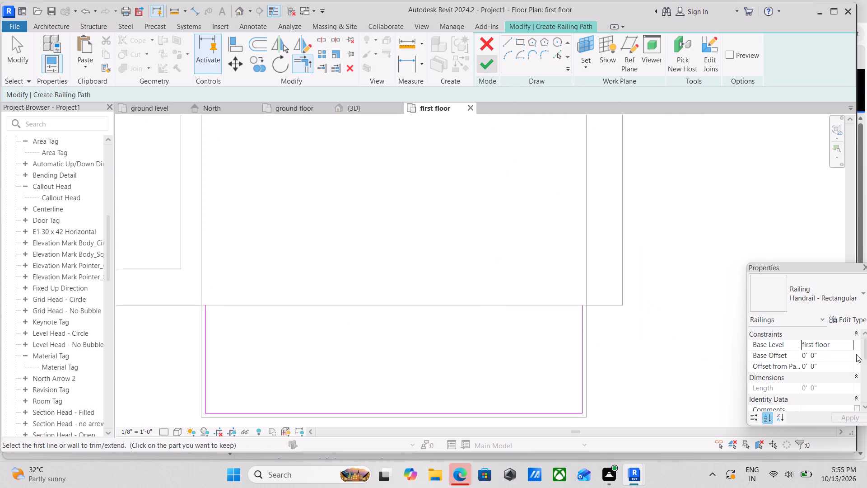
{"action": "left_click", "coordinate": [489, 68]}
{"action": "scroll", "coordinate": [477, 230], "scroll_direction": "down", "scroll_amount": 2}
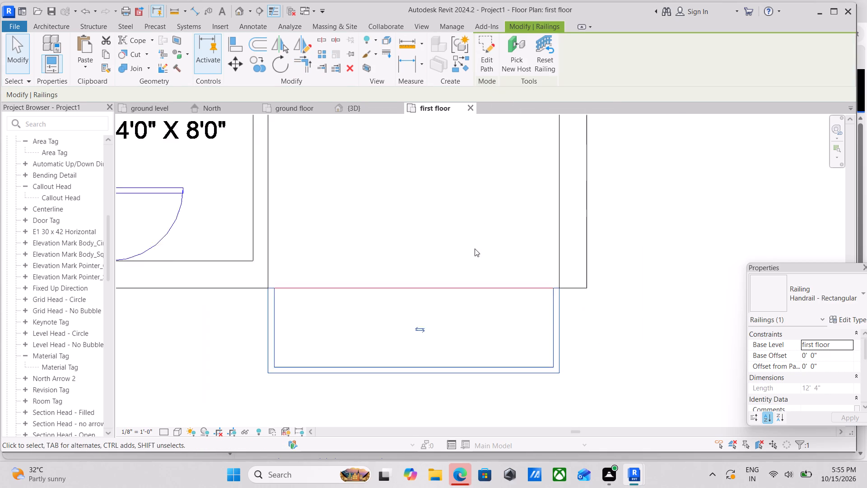
{"action": "scroll", "coordinate": [475, 249], "scroll_direction": "down", "scroll_amount": 2}
In the 3D view, change the large balcony's railing type to Glass Panel - Bottom Fill.
{"action": "left_click", "coordinate": [355, 109]}
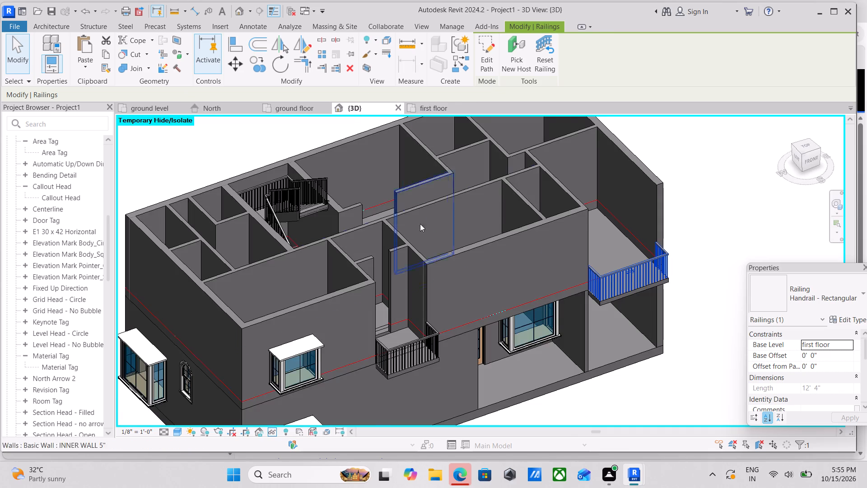
{"action": "scroll", "coordinate": [441, 258], "scroll_direction": "down", "scroll_amount": 1}
{"action": "middle_click_drag", "start_coordinate": [489, 345], "coordinate": [386, 312]}
{"action": "scroll", "coordinate": [448, 314], "scroll_direction": "up", "scroll_amount": 1}
{"action": "scroll", "coordinate": [528, 231], "scroll_direction": "up", "scroll_amount": 2}
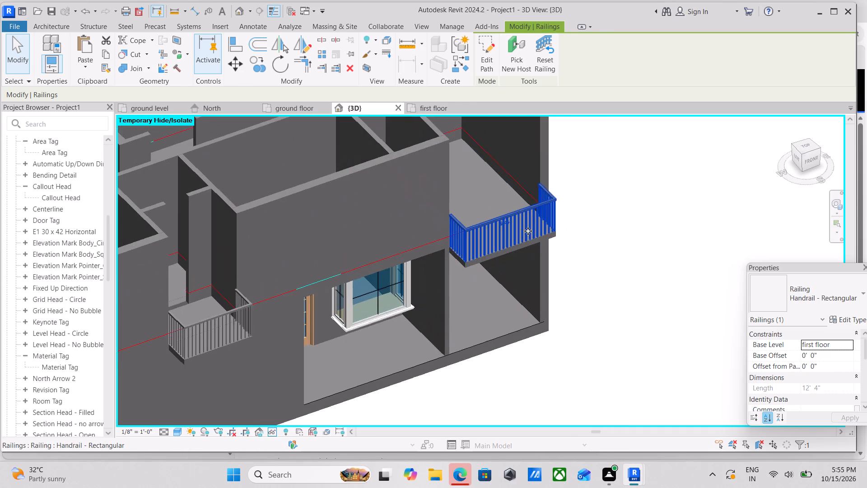
{"action": "scroll", "coordinate": [495, 253], "scroll_direction": "up", "scroll_amount": 3}
{"action": "key", "text": "Escape"}
{"action": "left_click", "coordinate": [517, 205]}
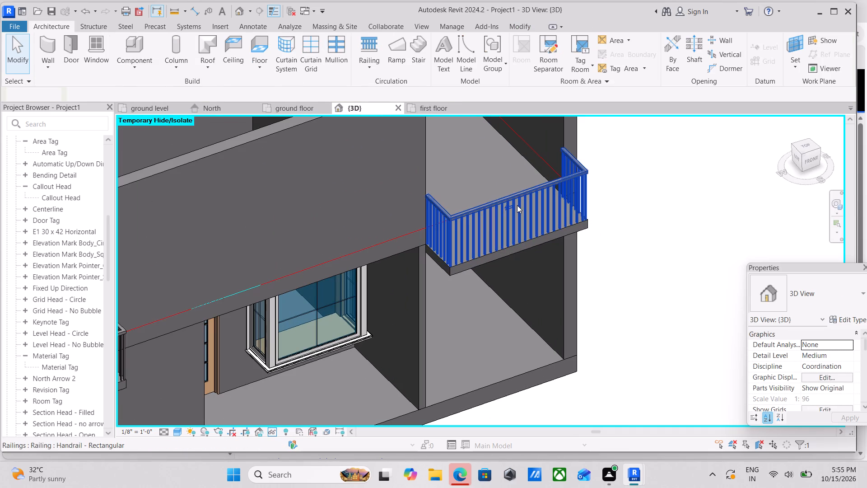
{"action": "left_click", "coordinate": [853, 297]}
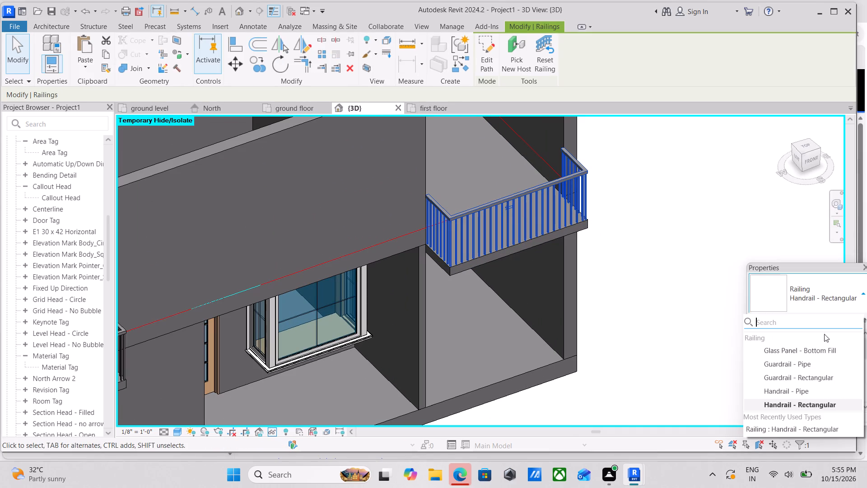
{"action": "left_click", "coordinate": [803, 355]}
{"action": "scroll", "coordinate": [516, 288], "scroll_direction": "down", "scroll_amount": 2}
{"action": "middle_click_drag", "start_coordinate": [511, 288], "coordinate": [640, 235]}
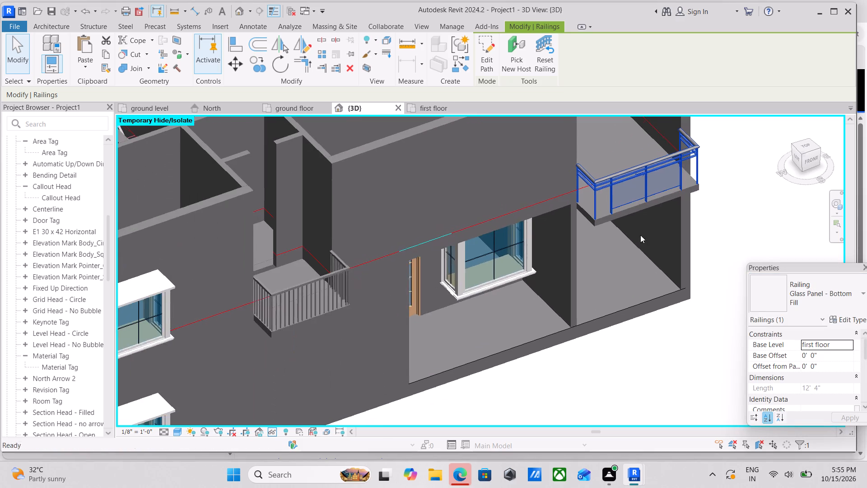
Change the railing type of the small 6'0" X 3'0" balcony to Glass Panel - Bottom Fill in the 3D view.
{"action": "key", "text": "Escape"}
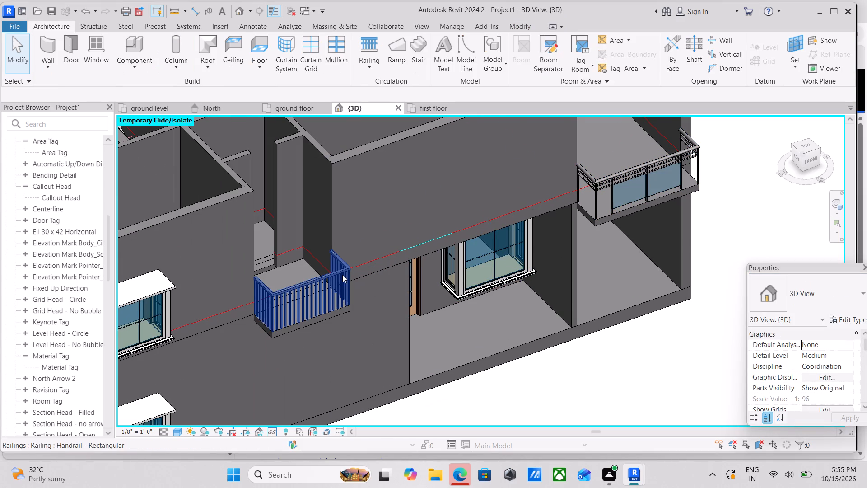
{"action": "left_click", "coordinate": [342, 275]}
{"action": "left_click", "coordinate": [857, 288]}
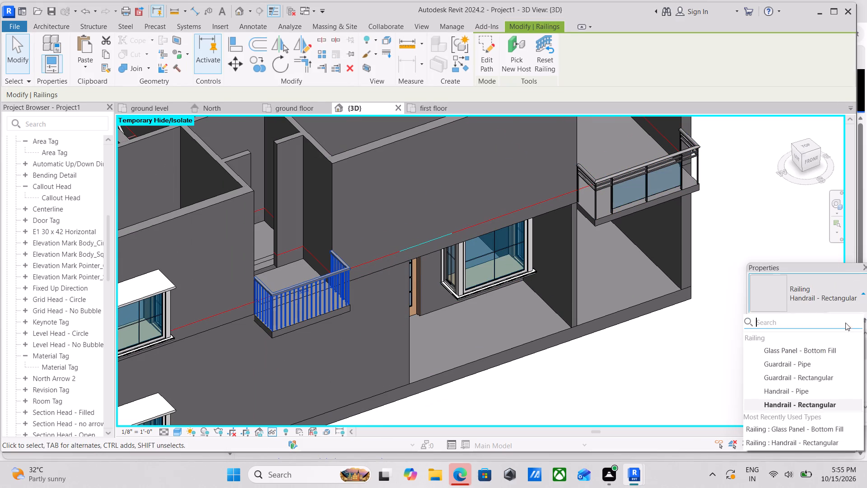
{"action": "left_click", "coordinate": [823, 352]}
{"action": "scroll", "coordinate": [545, 296], "scroll_direction": "down", "scroll_amount": 3}
{"action": "middle_click_drag", "start_coordinate": [544, 294], "coordinate": [537, 280]}
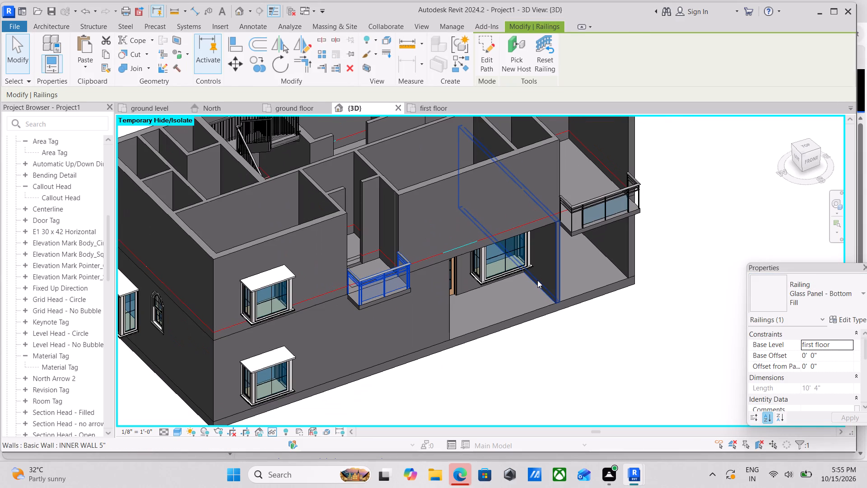
{"action": "key", "text": "Escape"}
Examine both front balconies' glass railings, the front facade and the first-floor layout from several angles in 3D.
{"action": "scroll", "coordinate": [576, 282], "scroll_direction": "down", "scroll_amount": 1}
{"action": "scroll", "coordinate": [449, 287], "scroll_direction": "up", "scroll_amount": 8}
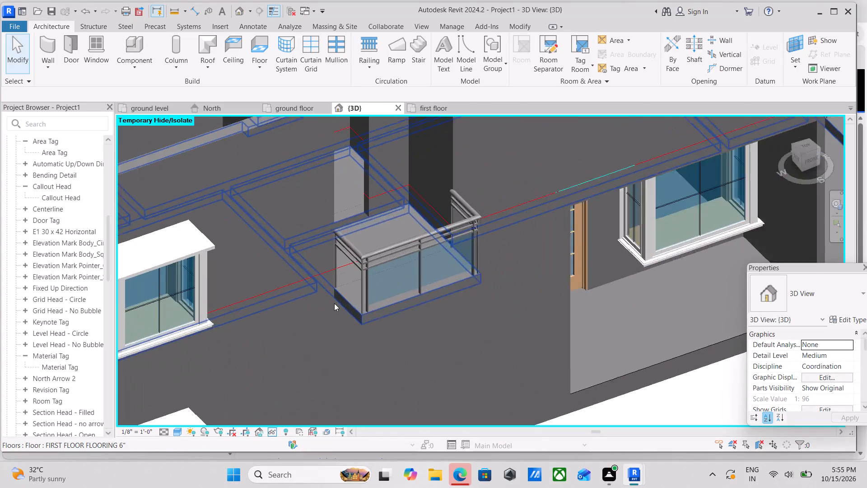
{"action": "scroll", "coordinate": [355, 272], "scroll_direction": "down", "scroll_amount": 4}
{"action": "scroll", "coordinate": [476, 291], "scroll_direction": "down", "scroll_amount": 2}
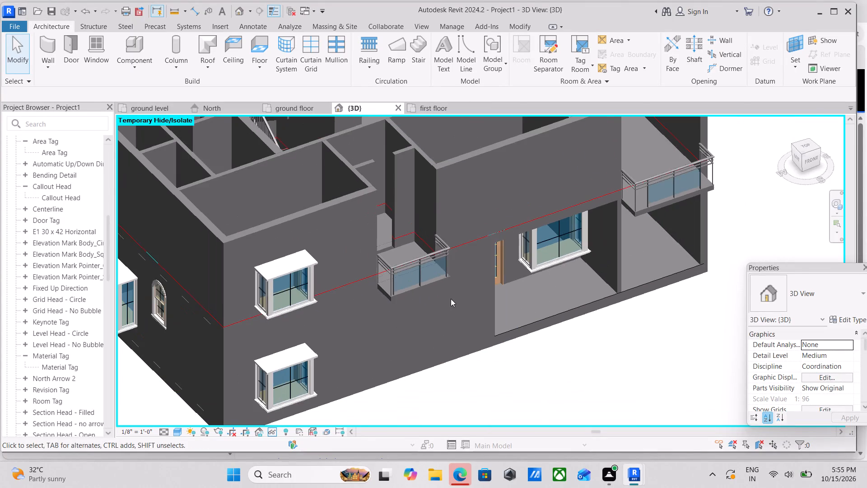
{"action": "middle_click_drag", "start_coordinate": [447, 293], "coordinate": [315, 263], "text": "shift"}
{"action": "middle_click_drag", "start_coordinate": [494, 302], "coordinate": [496, 320], "text": "shift"}
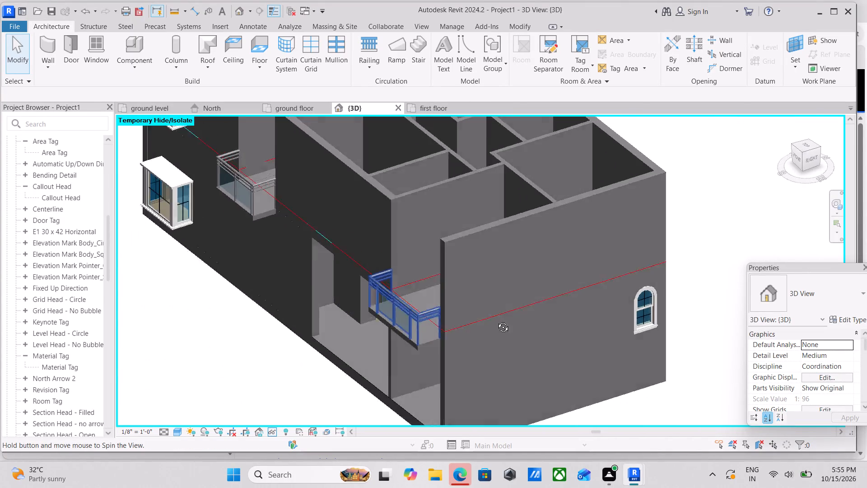
{"action": "middle_click_drag", "start_coordinate": [496, 320], "coordinate": [497, 320], "text": "shift"}
{"action": "scroll", "coordinate": [475, 313], "scroll_direction": "down", "scroll_amount": 4}
{"action": "middle_click_drag", "start_coordinate": [452, 303], "coordinate": [480, 328], "text": "shift"}
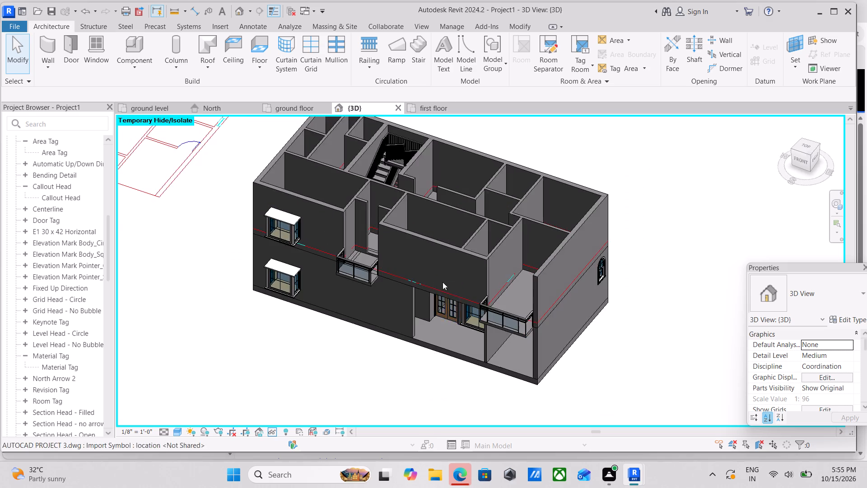
{"action": "middle_click_drag", "start_coordinate": [443, 282], "coordinate": [454, 153], "text": "shift"}
{"action": "middle_click_drag", "start_coordinate": [454, 153], "coordinate": [455, 153], "text": "shift"}
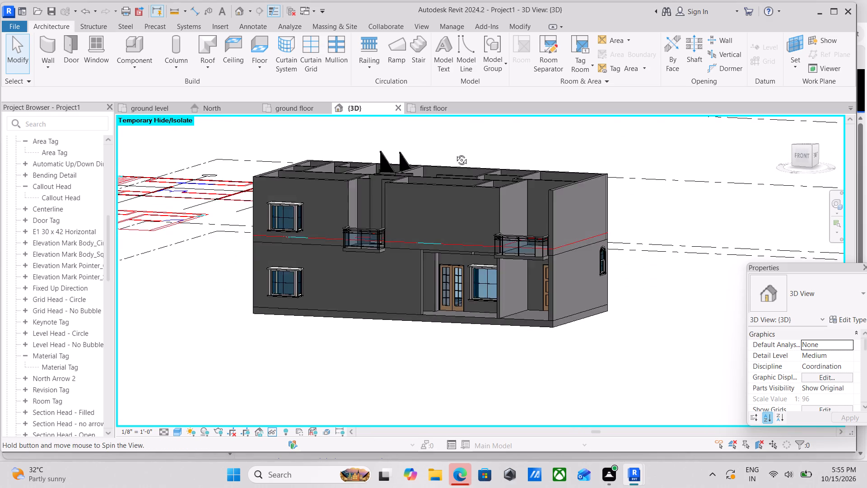
{"action": "middle_click_drag", "start_coordinate": [455, 153], "coordinate": [461, 287], "text": "shift"}
{"action": "scroll", "coordinate": [374, 211], "scroll_direction": "up", "scroll_amount": 3}
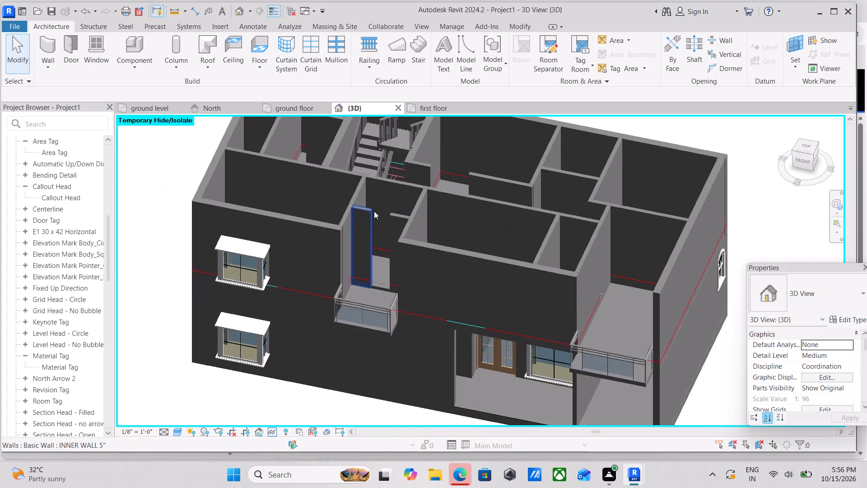
{"action": "scroll", "coordinate": [420, 217], "scroll_direction": "down", "scroll_amount": 2, "text": "shift"}
{"action": "middle_click_drag", "start_coordinate": [432, 251], "coordinate": [392, 194], "text": "shift"}
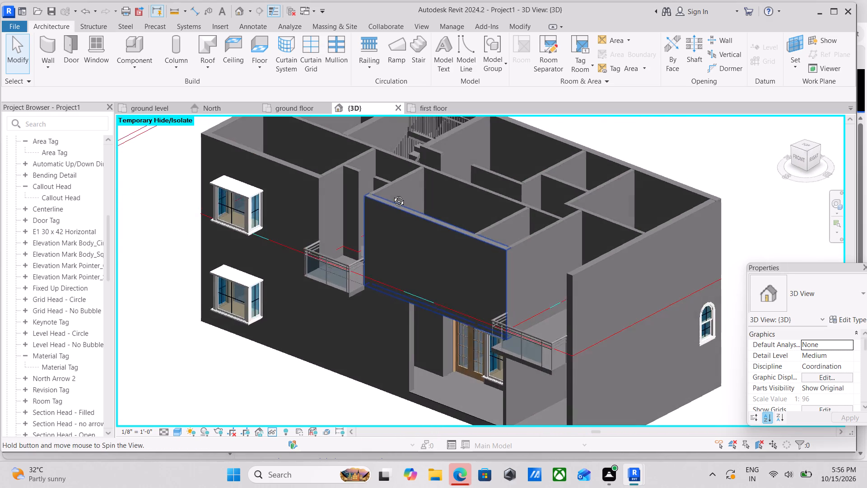
{"action": "middle_click_drag", "start_coordinate": [392, 194], "coordinate": [392, 192], "text": "shift"}
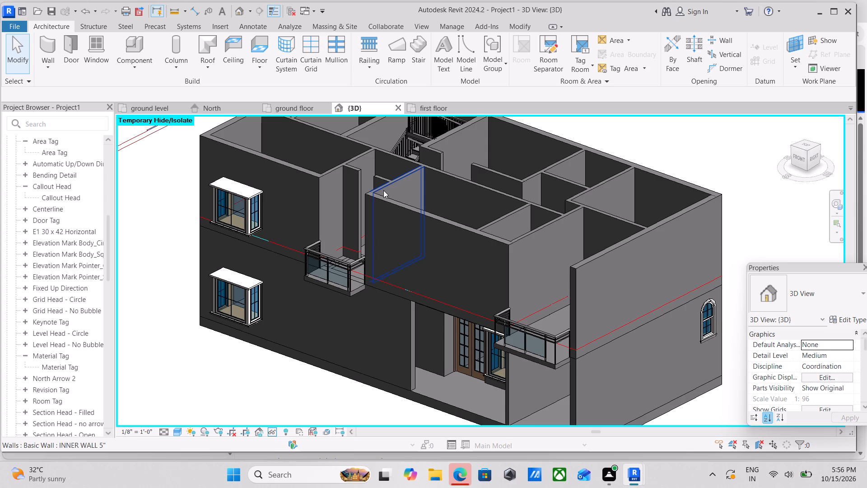
{"action": "scroll", "coordinate": [443, 279], "scroll_direction": "down", "scroll_amount": 3}
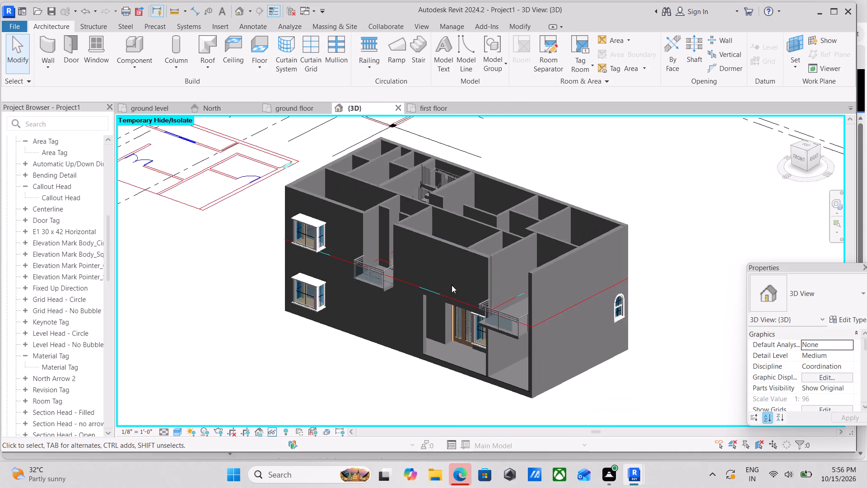
{"action": "scroll", "coordinate": [453, 296], "scroll_direction": "up", "scroll_amount": 2}
{"action": "scroll", "coordinate": [493, 320], "scroll_direction": "up", "scroll_amount": 2}
{"action": "scroll", "coordinate": [493, 320], "scroll_direction": "down", "scroll_amount": 2}
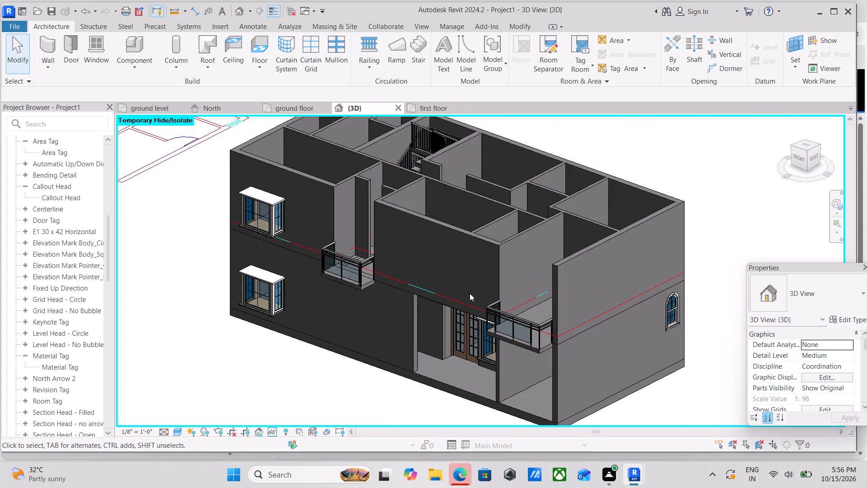
{"action": "scroll", "coordinate": [470, 293], "scroll_direction": "down", "scroll_amount": 2}
{"action": "middle_click_drag", "start_coordinate": [473, 300], "coordinate": [515, 316], "text": "shift"}
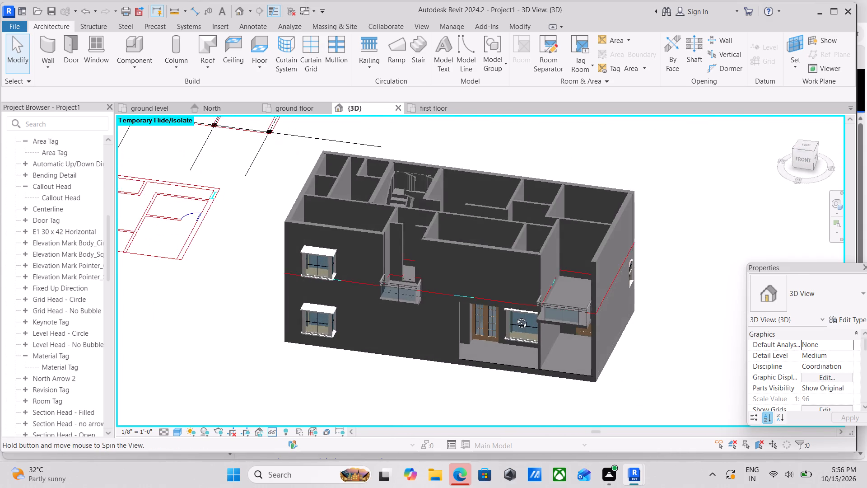
{"action": "middle_click_drag", "start_coordinate": [515, 316], "coordinate": [519, 291], "text": "shift"}
{"action": "scroll", "coordinate": [531, 333], "scroll_direction": "up", "scroll_amount": 3}
{"action": "middle_click_drag", "start_coordinate": [539, 299], "coordinate": [567, 344], "text": "shift"}
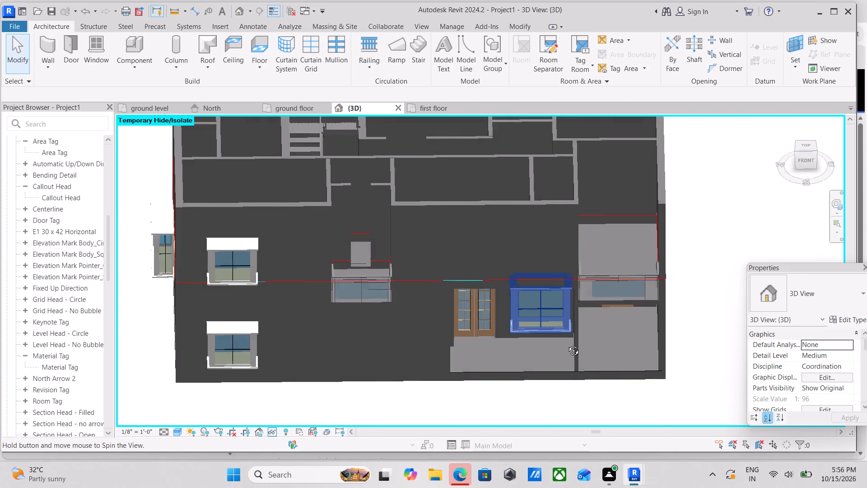
{"action": "middle_click_drag", "start_coordinate": [567, 344], "coordinate": [568, 346], "text": "shift"}
{"action": "middle_click_drag", "start_coordinate": [532, 291], "coordinate": [442, 245], "text": "shift"}
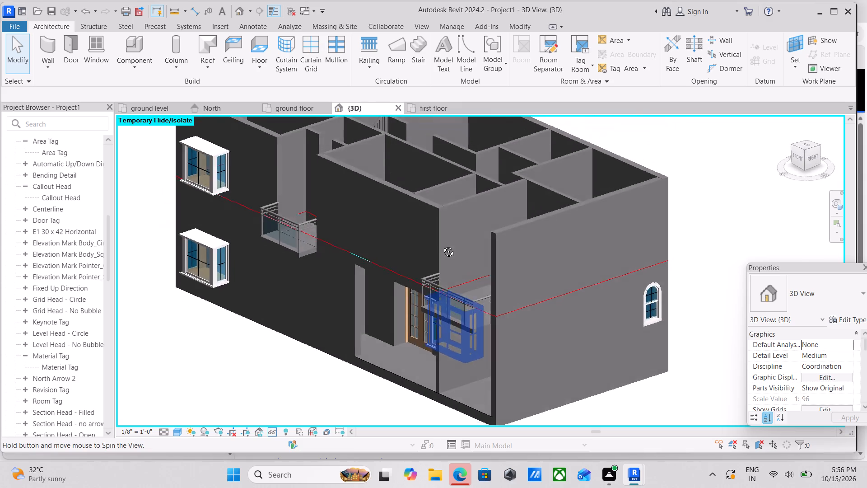
{"action": "middle_click_drag", "start_coordinate": [442, 245], "coordinate": [442, 246], "text": "shift"}
{"action": "middle_click_drag", "start_coordinate": [417, 286], "coordinate": [501, 334], "text": "shift"}
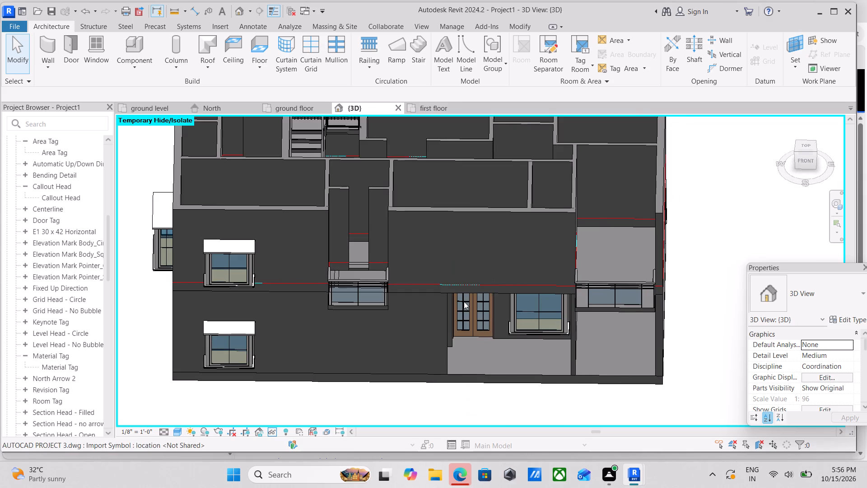
{"action": "middle_click_drag", "start_coordinate": [450, 285], "coordinate": [500, 338], "text": "shift"}
{"action": "scroll", "coordinate": [500, 338], "scroll_direction": "down", "scroll_amount": 1, "text": "shift"}
{"action": "middle_click_drag", "start_coordinate": [326, 272], "coordinate": [357, 258], "text": "shift"}
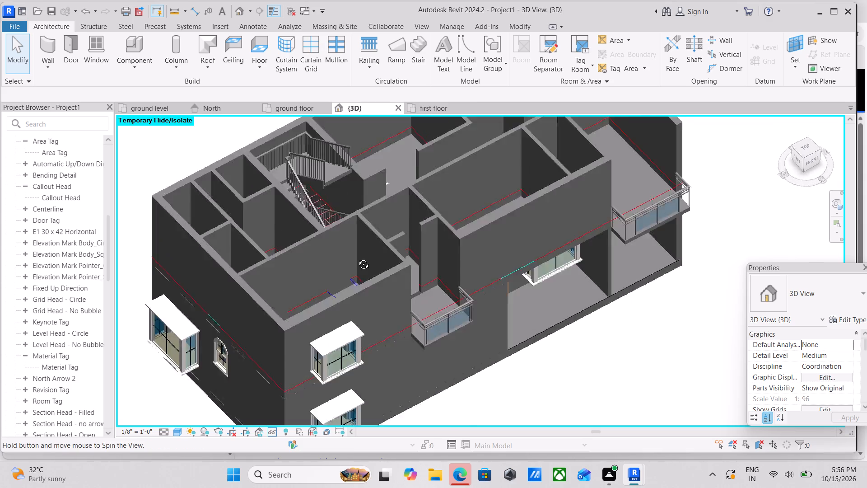
{"action": "middle_click_drag", "start_coordinate": [357, 258], "coordinate": [314, 322], "text": "shift"}
{"action": "scroll", "coordinate": [299, 279], "scroll_direction": "down", "scroll_amount": 2}
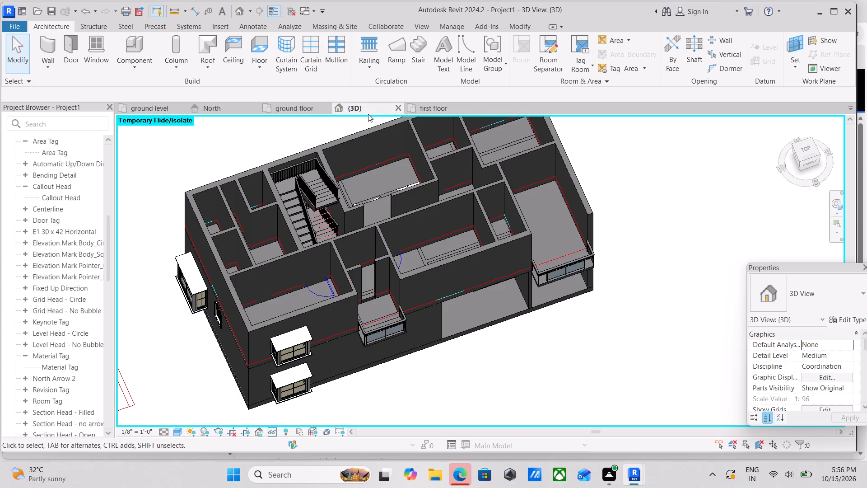
On the first floor plan, start the Door command and review the available door types and the 24" x 84" two-panel door's type properties.
{"action": "left_click", "coordinate": [416, 109]}
{"action": "scroll", "coordinate": [368, 243], "scroll_direction": "down", "scroll_amount": 7}
{"action": "middle_click_drag", "start_coordinate": [377, 243], "coordinate": [492, 246]}
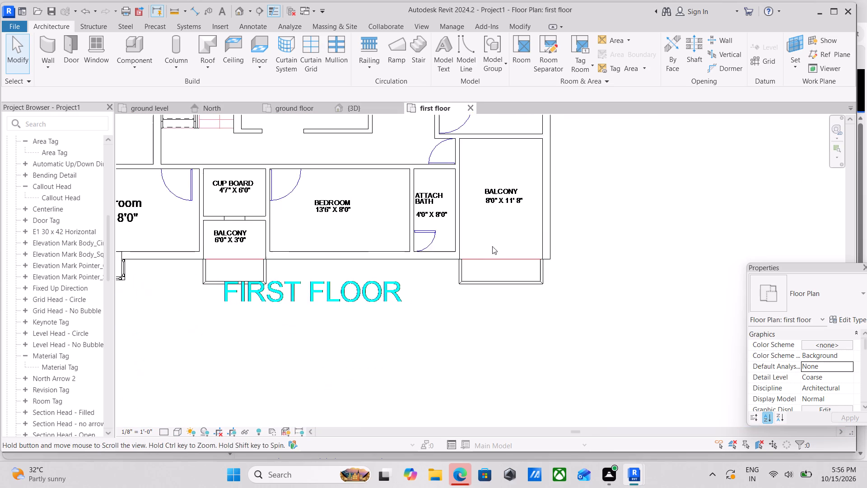
{"action": "middle_click_drag", "start_coordinate": [492, 246], "coordinate": [492, 246]}
{"action": "middle_click_drag", "start_coordinate": [320, 241], "coordinate": [496, 273]}
{"action": "middle_click_drag", "start_coordinate": [356, 217], "coordinate": [369, 251]}
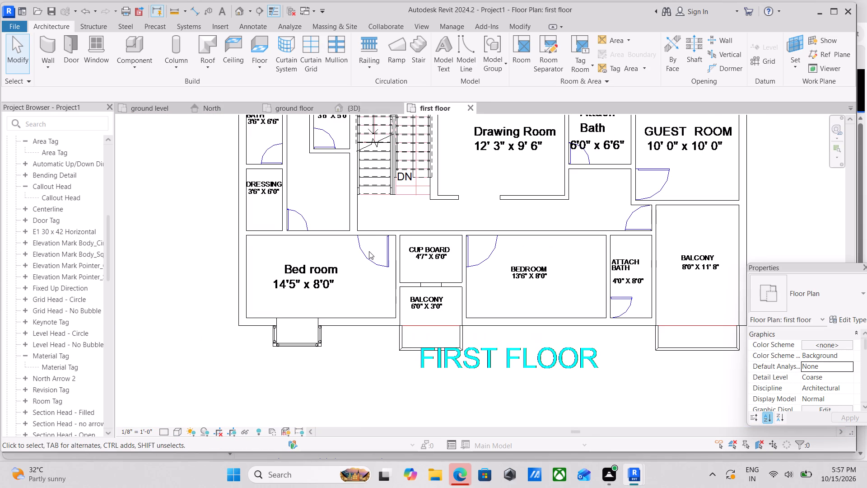
{"action": "type", "text": "dr"}
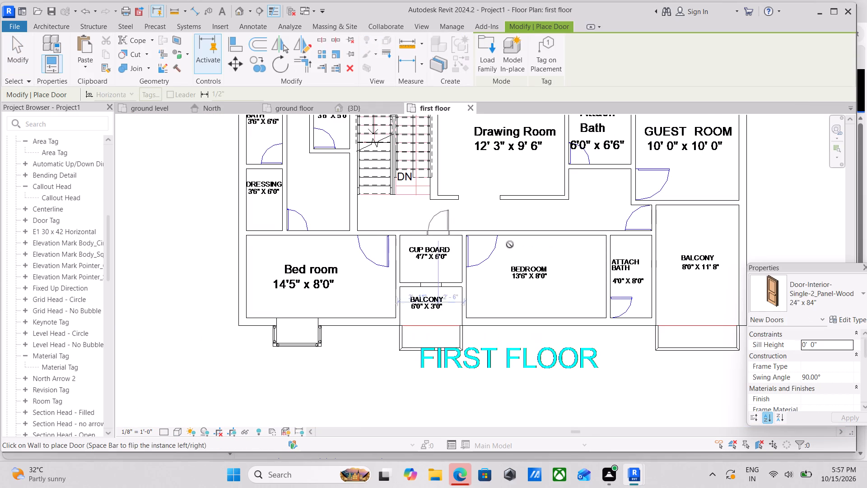
{"action": "left_click", "coordinate": [853, 296]}
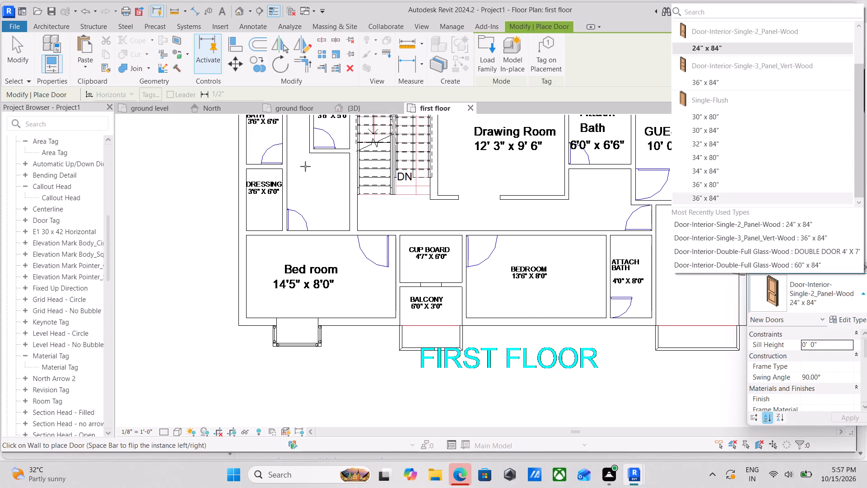
{"action": "left_click", "coordinate": [852, 316]}
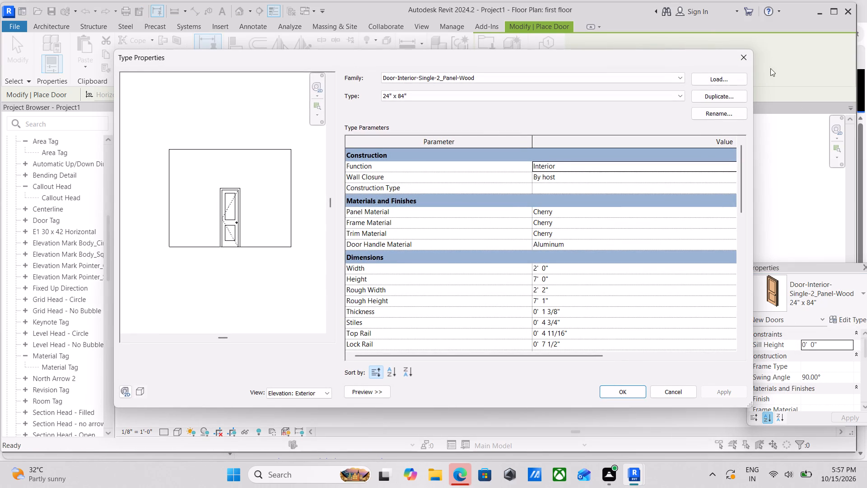
{"action": "left_click", "coordinate": [750, 62]}
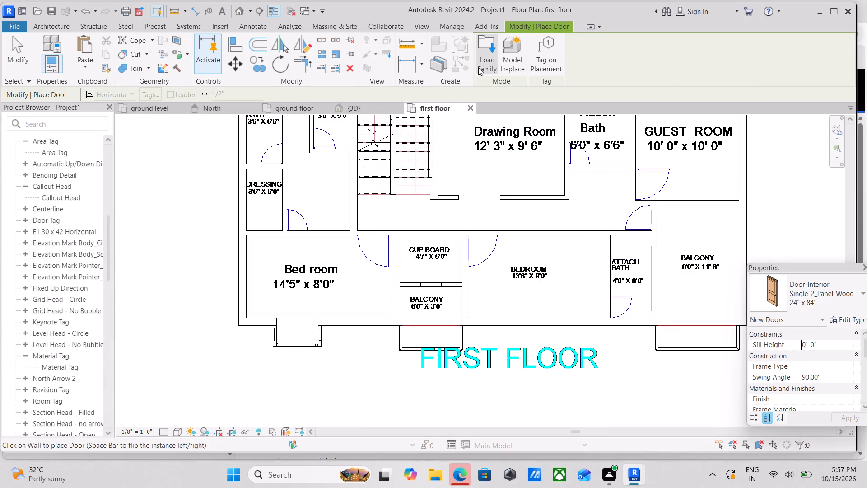
Start loading a door family and browse the English-Imperial US library to the Residential folder under Doors.
{"action": "left_click", "coordinate": [482, 63]}
{"action": "left_click", "coordinate": [351, 201]}
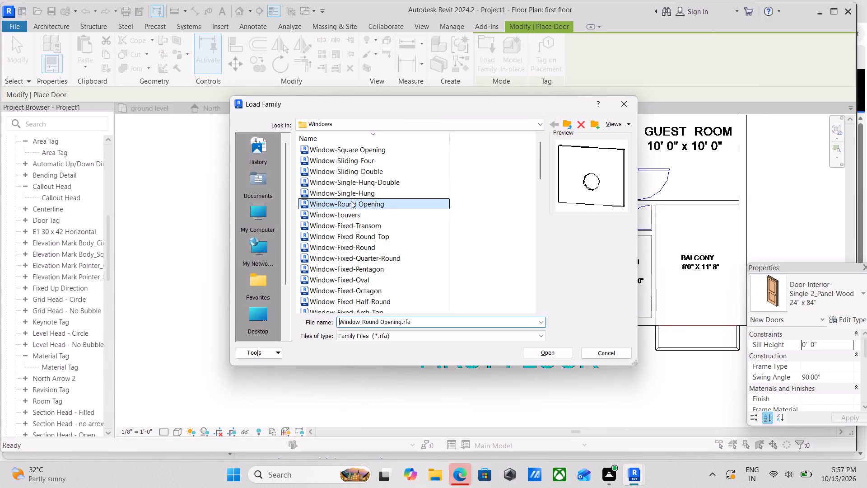
{"action": "left_click", "coordinate": [358, 123]}
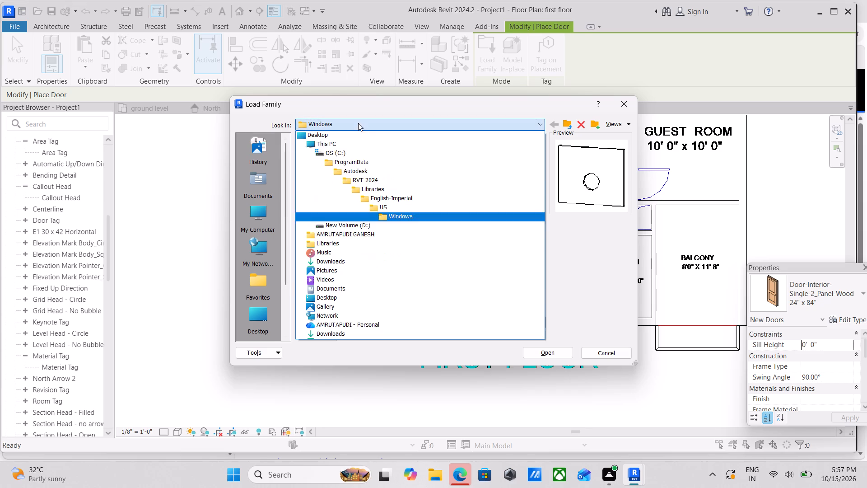
{"action": "left_click", "coordinate": [377, 200]}
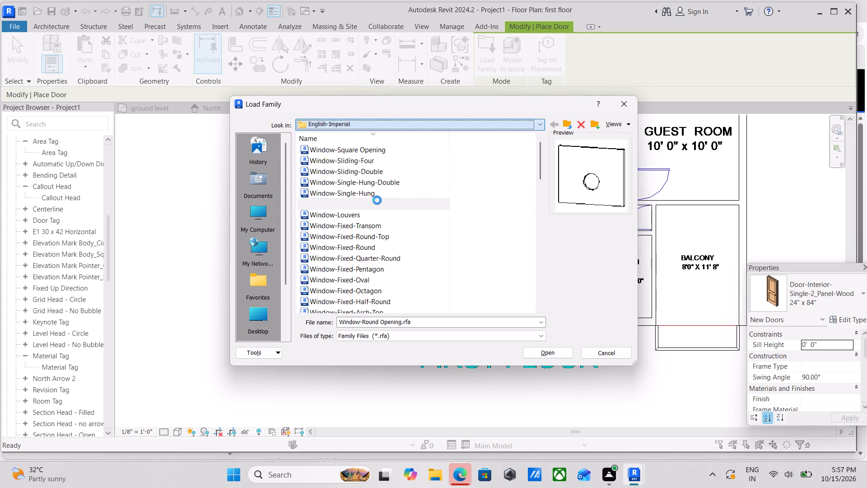
{"action": "double_click", "coordinate": [312, 149]}
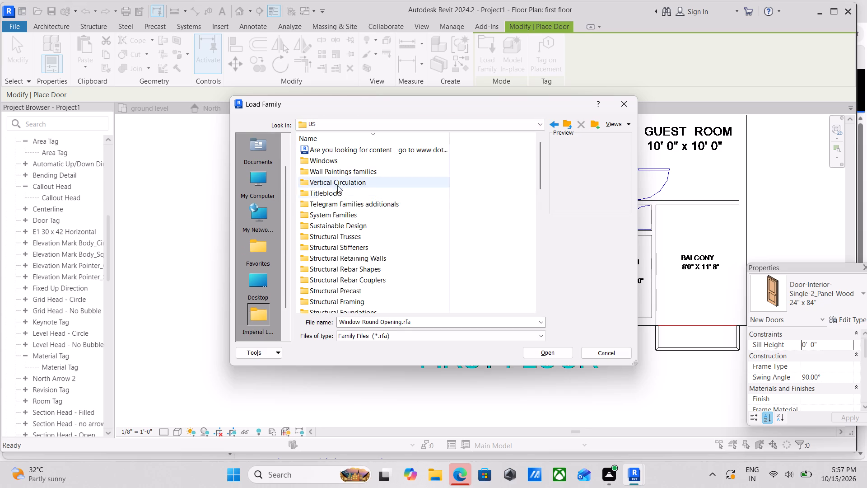
{"action": "scroll", "coordinate": [327, 225], "scroll_direction": "down", "scroll_amount": 10}
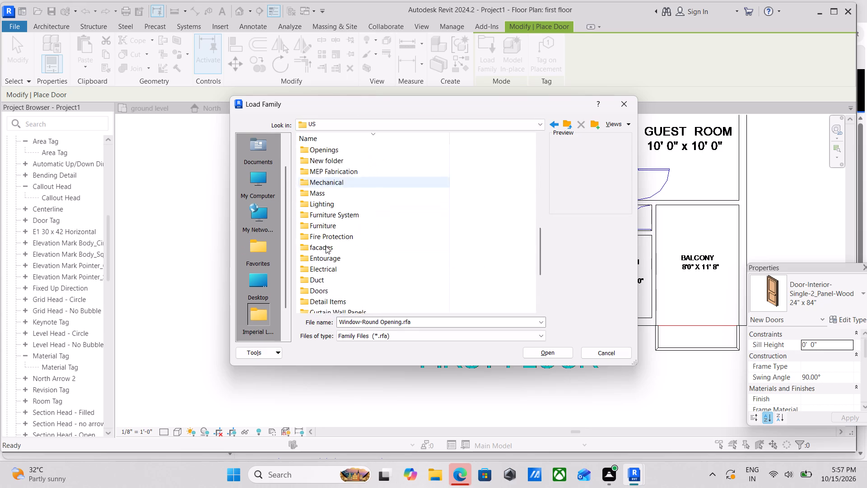
{"action": "scroll", "coordinate": [326, 246], "scroll_direction": "down", "scroll_amount": 5}
{"action": "scroll", "coordinate": [322, 272], "scroll_direction": "up", "scroll_amount": 10}
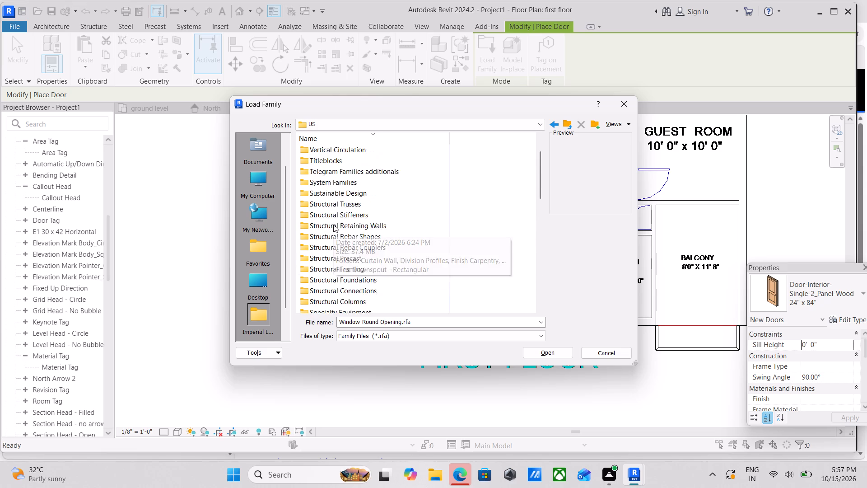
{"action": "scroll", "coordinate": [333, 225], "scroll_direction": "up", "scroll_amount": 8}
{"action": "left_click", "coordinate": [443, 127]}
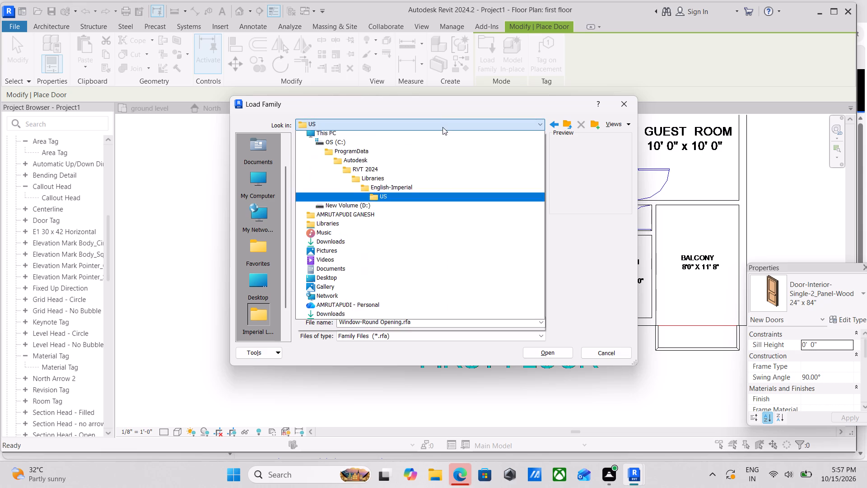
{"action": "left_click", "coordinate": [403, 199]}
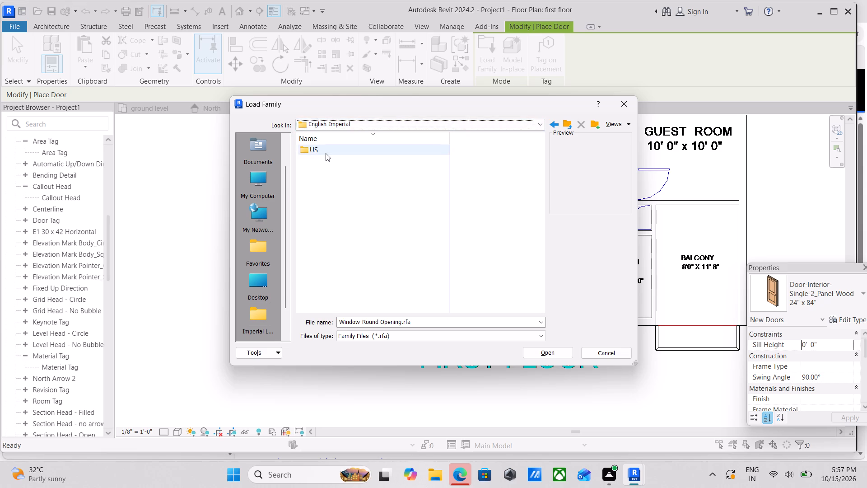
{"action": "double_click", "coordinate": [326, 153]}
{"action": "scroll", "coordinate": [325, 177], "scroll_direction": "down", "scroll_amount": 6}
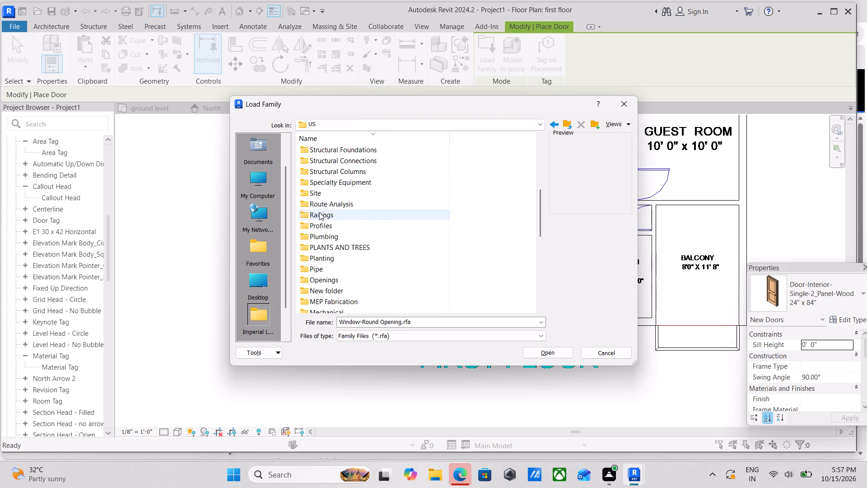
{"action": "scroll", "coordinate": [319, 212], "scroll_direction": "down", "scroll_amount": 5}
{"action": "double_click", "coordinate": [322, 223]}
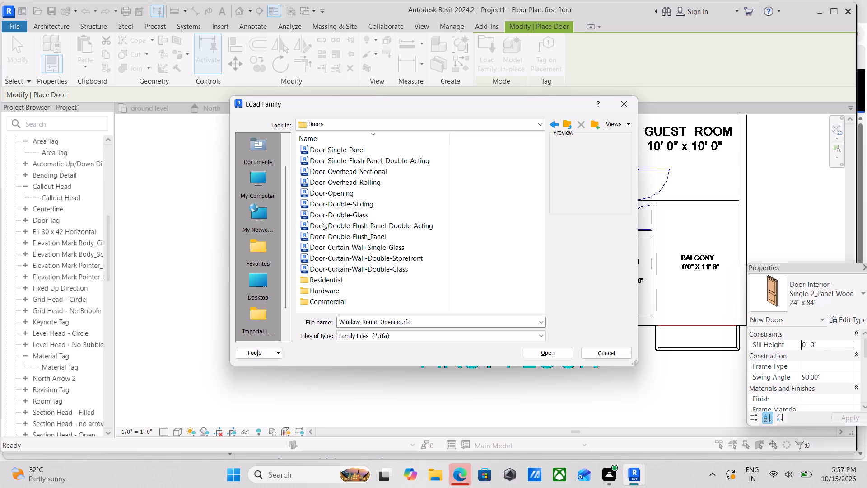
{"action": "left_click", "coordinate": [339, 184]}
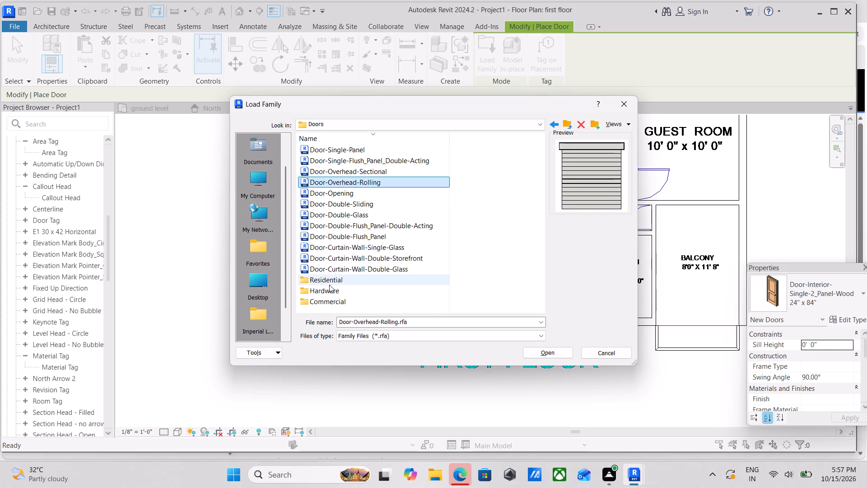
{"action": "double_click", "coordinate": [329, 283]}
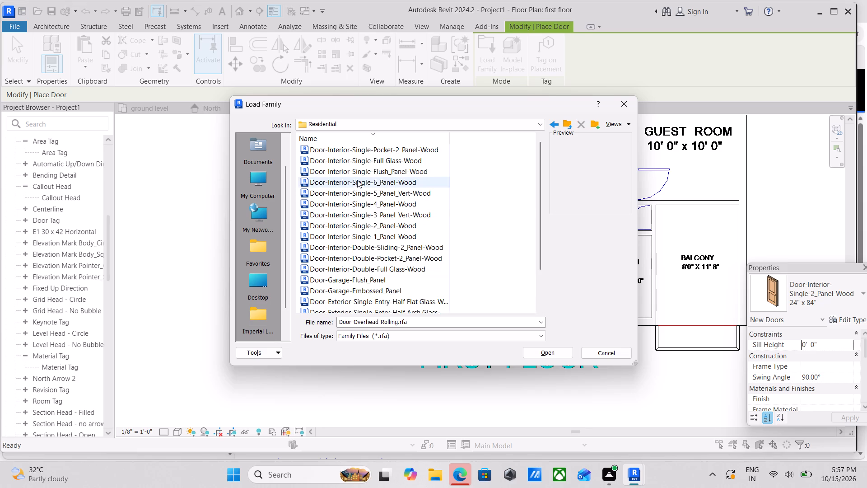
Load the Door-Interior-Single-6_Panel-Wood family with only its 36" x 84" type.
{"action": "left_click", "coordinate": [357, 180]}
{"action": "left_click", "coordinate": [358, 192]}
{"action": "left_click", "coordinate": [358, 182]}
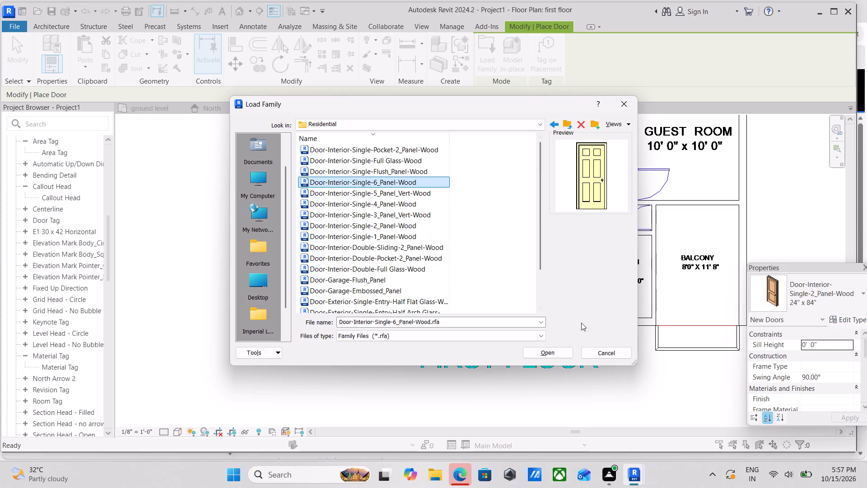
{"action": "left_click", "coordinate": [551, 348]}
{"action": "scroll", "coordinate": [457, 248], "scroll_direction": "down", "scroll_amount": 3}
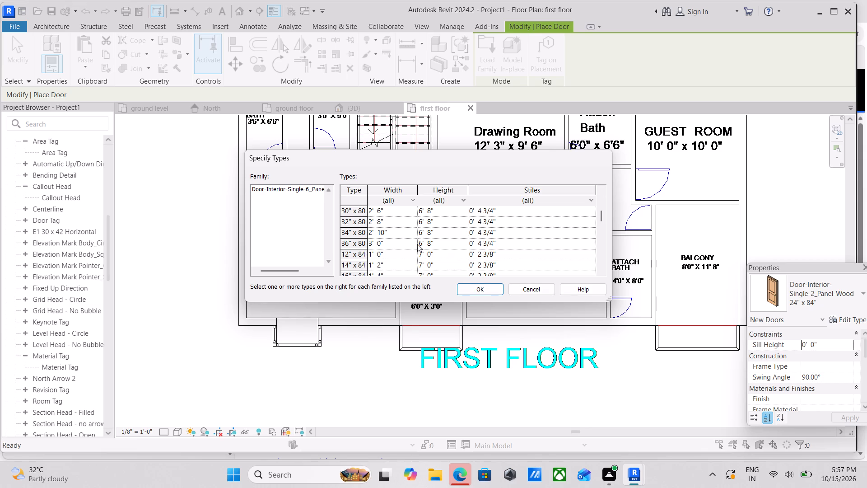
{"action": "scroll", "coordinate": [384, 255], "scroll_direction": "down", "scroll_amount": 1}
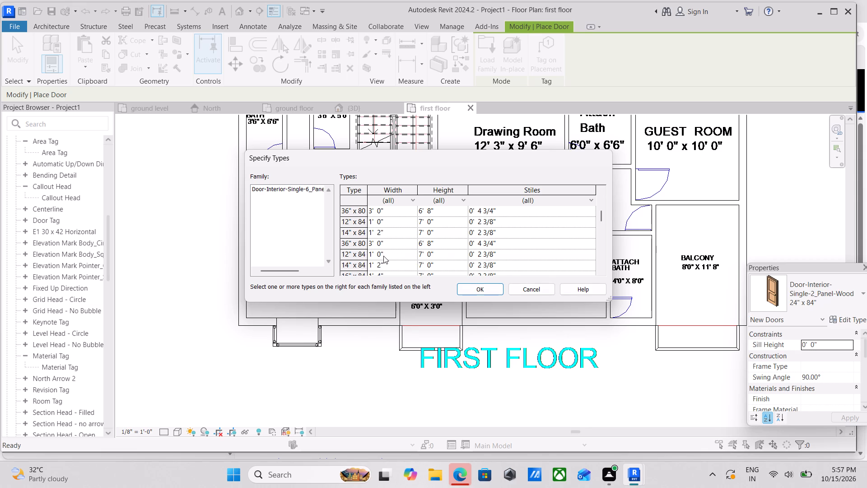
{"action": "scroll", "coordinate": [383, 256], "scroll_direction": "down", "scroll_amount": 3}
{"action": "left_click", "coordinate": [383, 254]}
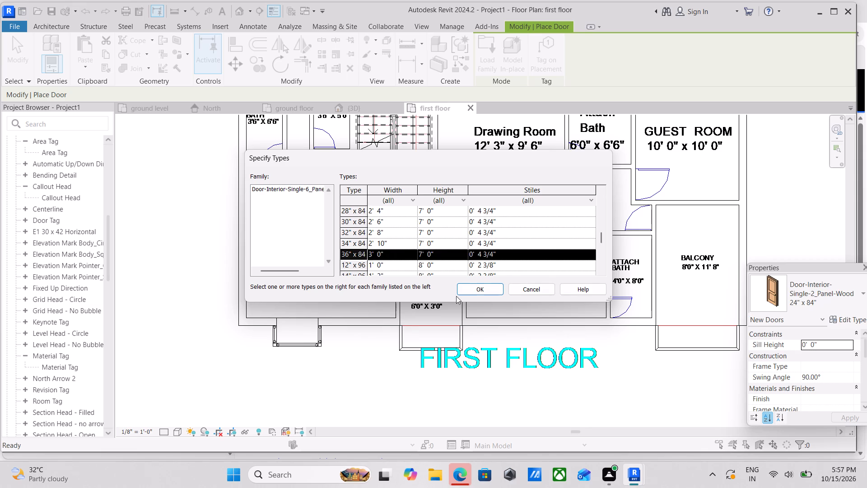
{"action": "left_click", "coordinate": [481, 291]}
Place a 36" x 84" six-panel door in the 14'5" x 8'0" bedroom's corridor wall, flipped to match the plan's door swing.
{"action": "scroll", "coordinate": [319, 211], "scroll_direction": "up", "scroll_amount": 2}
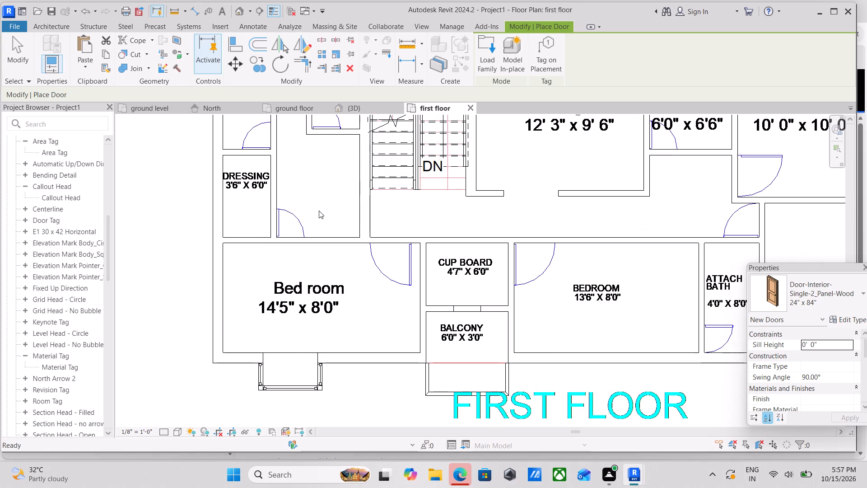
{"action": "middle_click_drag", "start_coordinate": [319, 211], "coordinate": [317, 297]}
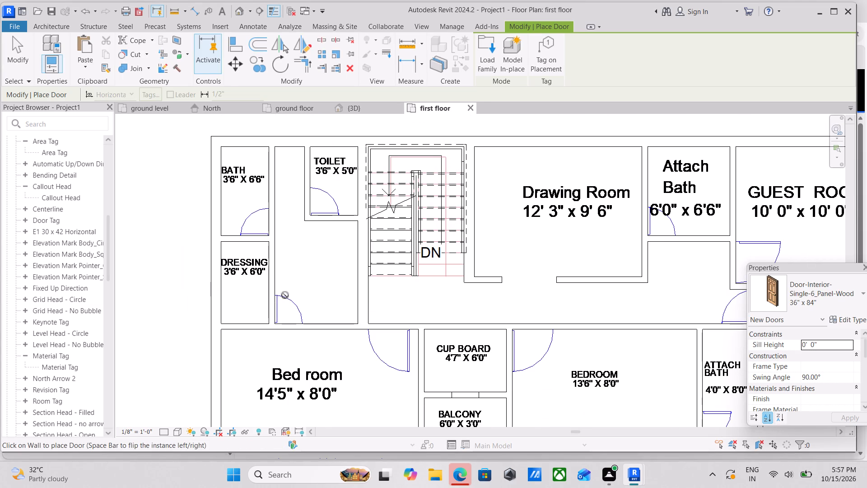
{"action": "middle_click_drag", "start_coordinate": [285, 295], "coordinate": [332, 230]}
{"action": "middle_click_drag", "start_coordinate": [340, 248], "coordinate": [284, 194]}
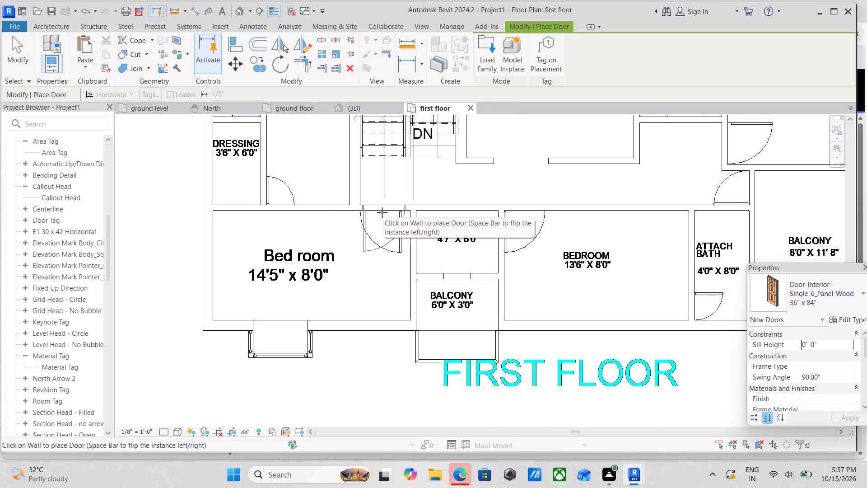
{"action": "key", "text": "space"}
{"action": "left_click", "coordinate": [382, 212]}
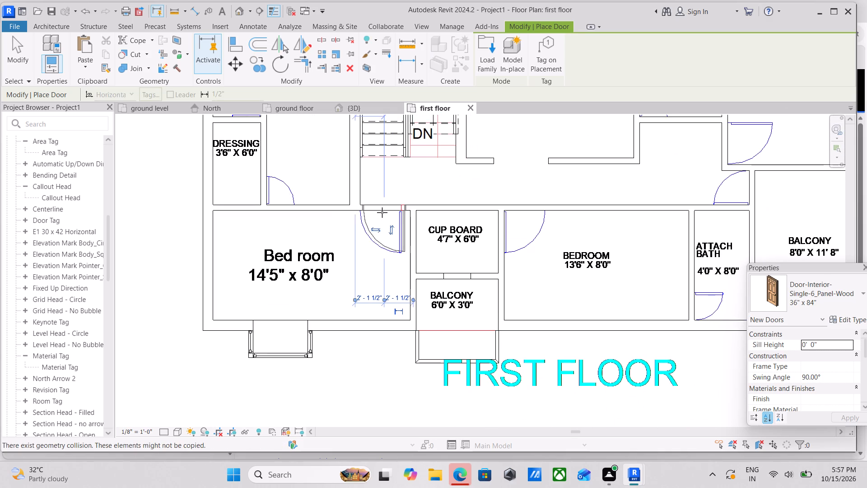
Place a 36" x 84" six-panel door in the 13'6" x 8'0" bedroom's corridor wall, flipped to match the plan's swing.
{"action": "middle_click_drag", "start_coordinate": [382, 212], "coordinate": [302, 256]}
{"action": "middle_click_drag", "start_coordinate": [460, 224], "coordinate": [371, 225]}
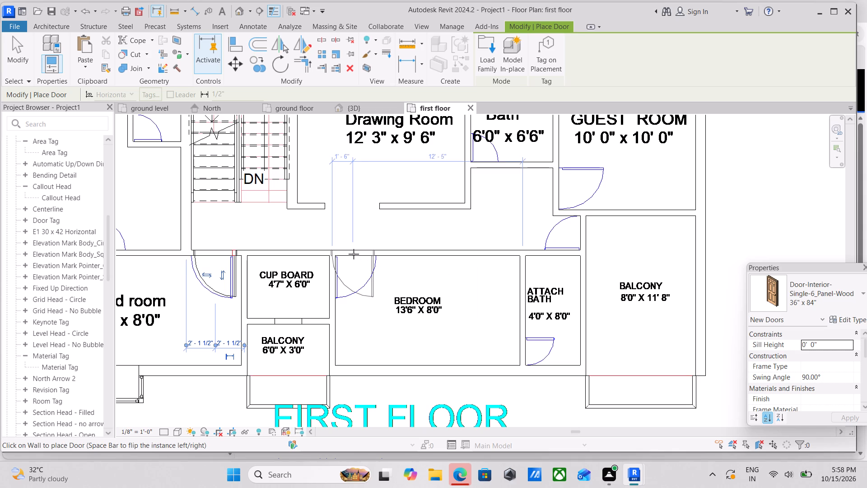
{"action": "key", "text": "space"}
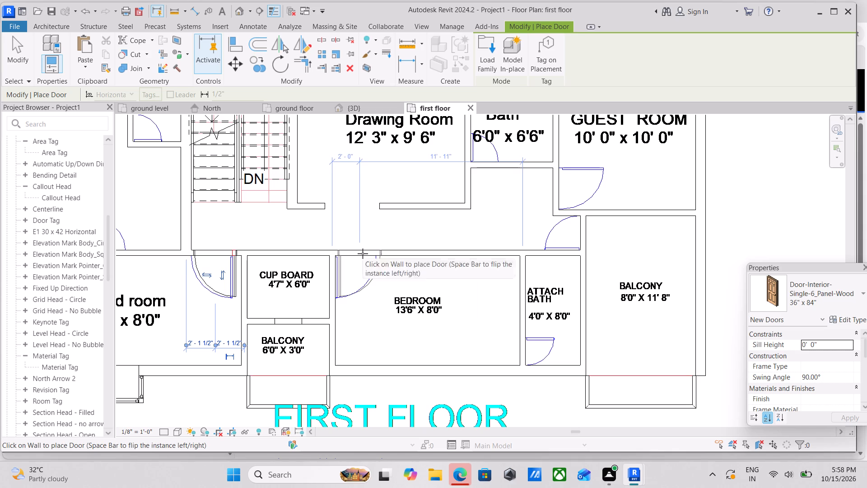
{"action": "left_click", "coordinate": [357, 254]}
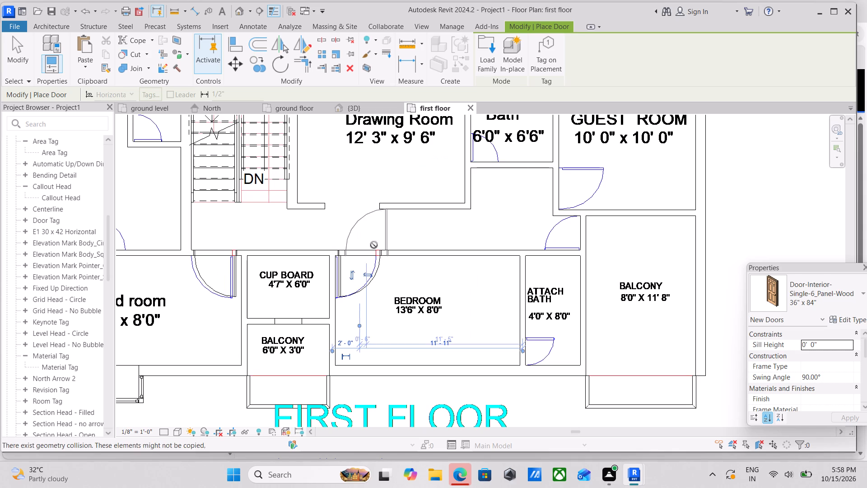
Place a Door-Interior-Single-2_Panel-Wood 24" x 84" door between the 13'6" x 8'0" bedroom and its 4'0" x 8'0" attached bath, matching the plan's swing.
{"action": "scroll", "coordinate": [407, 226], "scroll_direction": "down", "scroll_amount": 1}
{"action": "scroll", "coordinate": [471, 226], "scroll_direction": "up", "scroll_amount": 3}
{"action": "middle_click_drag", "start_coordinate": [506, 235], "coordinate": [373, 225]}
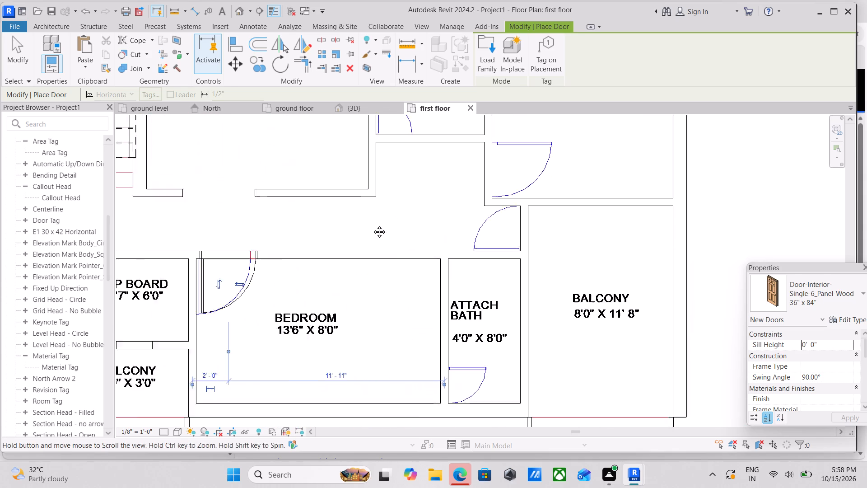
{"action": "middle_click_drag", "start_coordinate": [373, 225], "coordinate": [367, 225]}
{"action": "middle_click_drag", "start_coordinate": [431, 318], "coordinate": [419, 271]}
{"action": "left_click", "coordinate": [857, 297]}
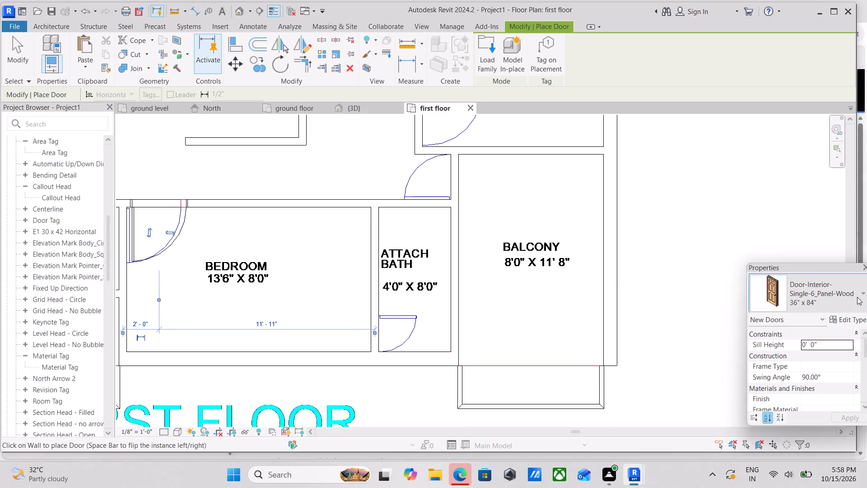
{"action": "scroll", "coordinate": [724, 76], "scroll_direction": "up", "scroll_amount": 3}
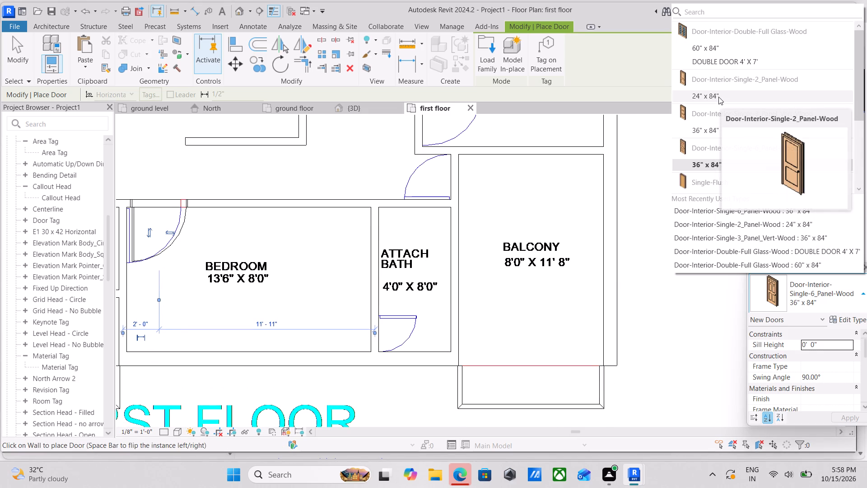
{"action": "left_click", "coordinate": [718, 97]}
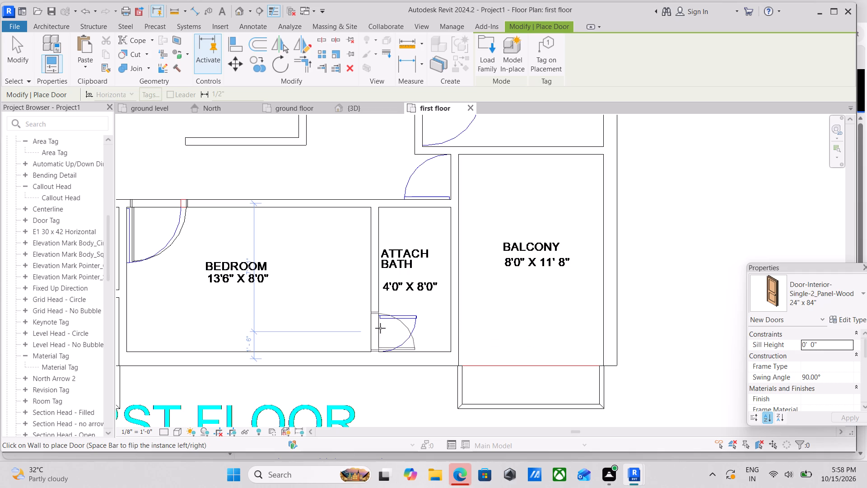
{"action": "key", "text": "space"}
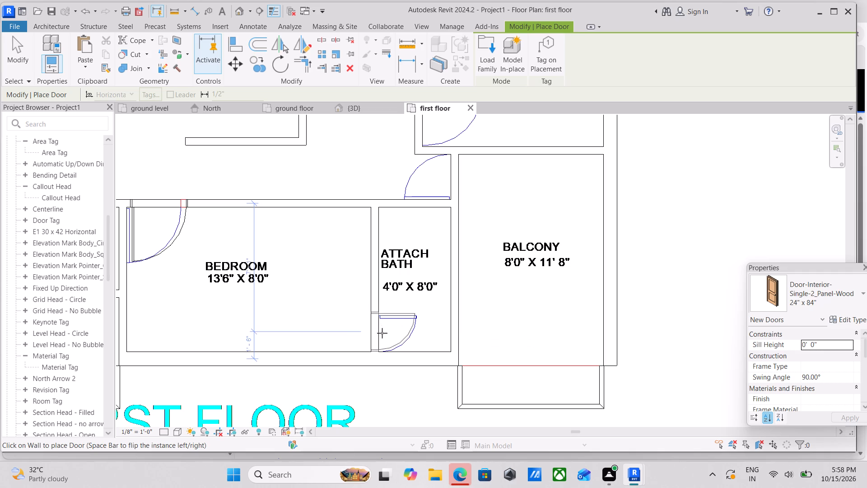
{"action": "left_click", "coordinate": [382, 333]}
{"action": "scroll", "coordinate": [399, 287], "scroll_direction": "down", "scroll_amount": 1}
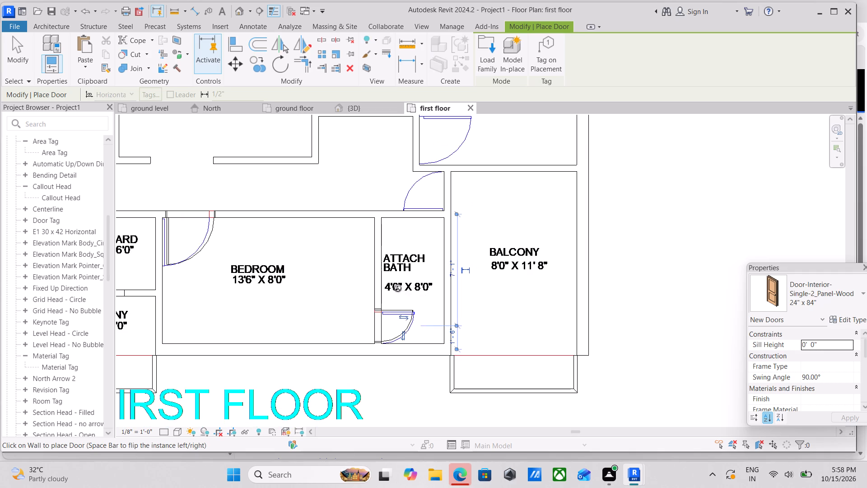
{"action": "scroll", "coordinate": [379, 311], "scroll_direction": "up", "scroll_amount": 2}
{"action": "key", "text": "Escape"}
Place a 24" x 84" two-panel door in the wall between the corridor and the 8'0" x 11'8" balcony, opening into the corridor.
{"action": "middle_click_drag", "start_coordinate": [326, 291], "coordinate": [509, 288]}
{"action": "scroll", "coordinate": [445, 275], "scroll_direction": "down", "scroll_amount": 2}
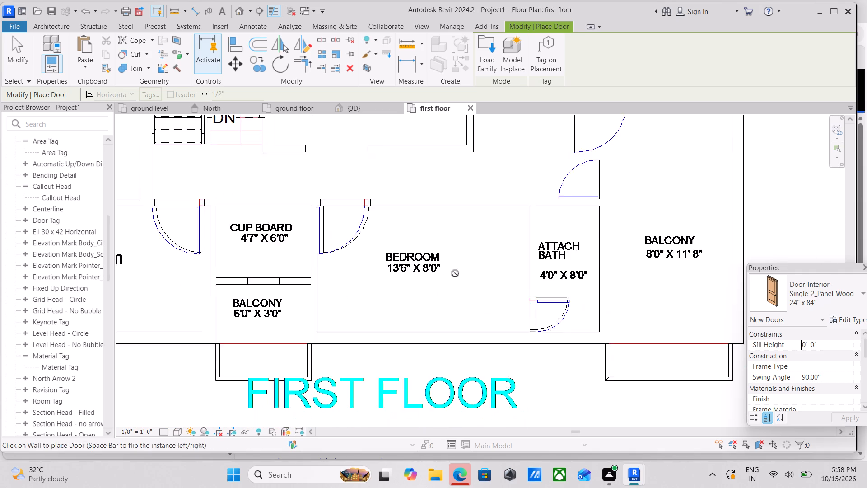
{"action": "middle_click_drag", "start_coordinate": [455, 273], "coordinate": [295, 297]}
{"action": "middle_click_drag", "start_coordinate": [485, 223], "coordinate": [489, 286]}
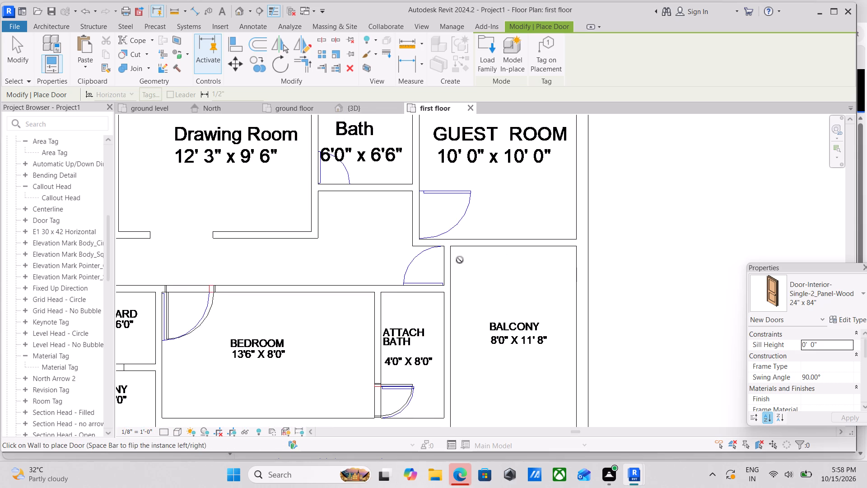
{"action": "left_click", "coordinate": [443, 265]}
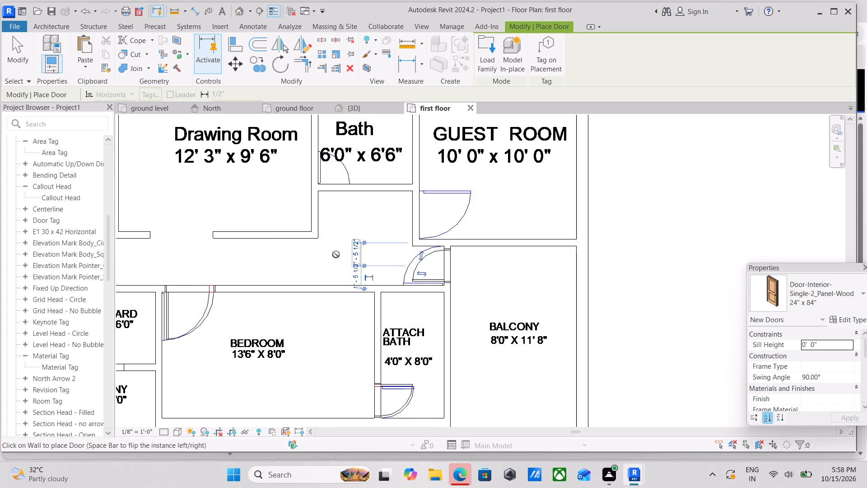
Place a 24" x 84" two-panel door in the corridor-side wall of the 6'0" x 6'6" attached bath, opening into the bath.
{"action": "middle_click_drag", "start_coordinate": [336, 254], "coordinate": [557, 256]}
{"action": "middle_click_drag", "start_coordinate": [476, 251], "coordinate": [510, 296]}
{"action": "middle_click_drag", "start_coordinate": [424, 272], "coordinate": [468, 249]}
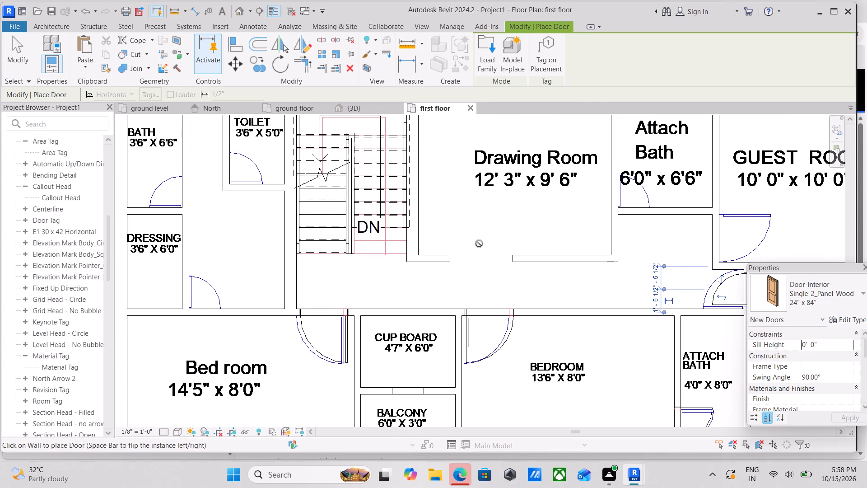
{"action": "middle_click_drag", "start_coordinate": [484, 240], "coordinate": [335, 279]}
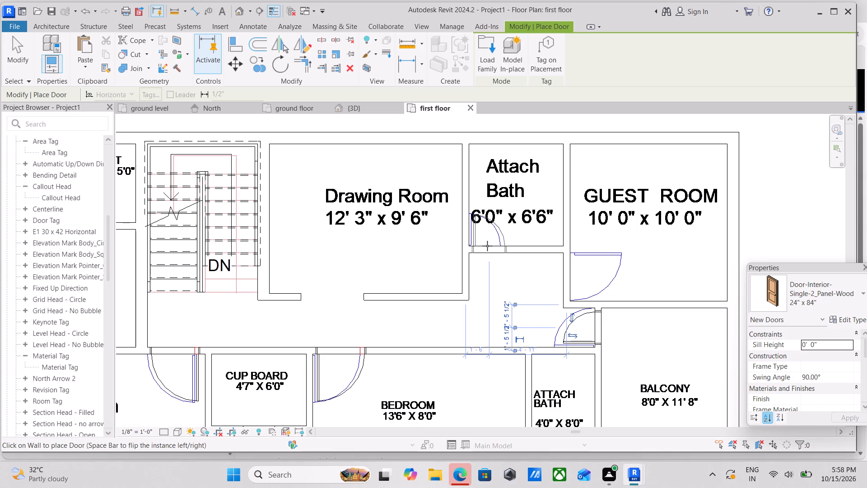
{"action": "left_click", "coordinate": [487, 246]}
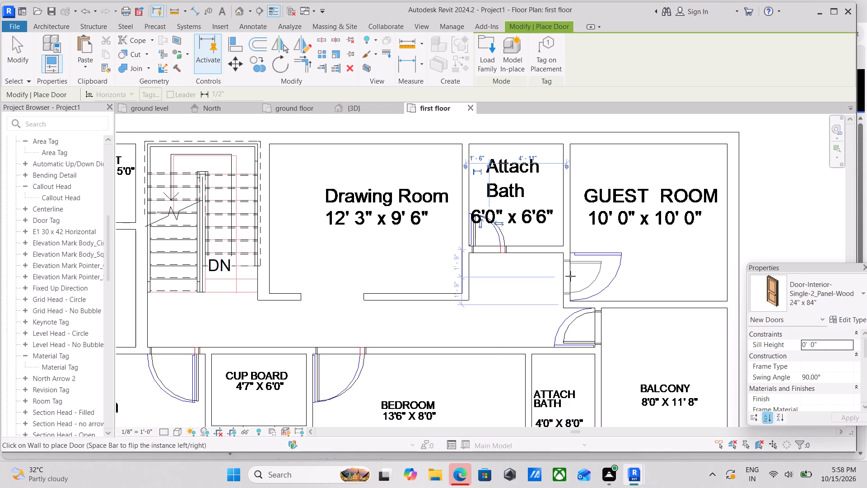
Place a Door-Interior-Single-3_Panel_Vert-Wood 36" x 84" door in the guest room's corridor-side wall, flipped to match the plan's swing.
{"action": "left_click", "coordinate": [853, 288]}
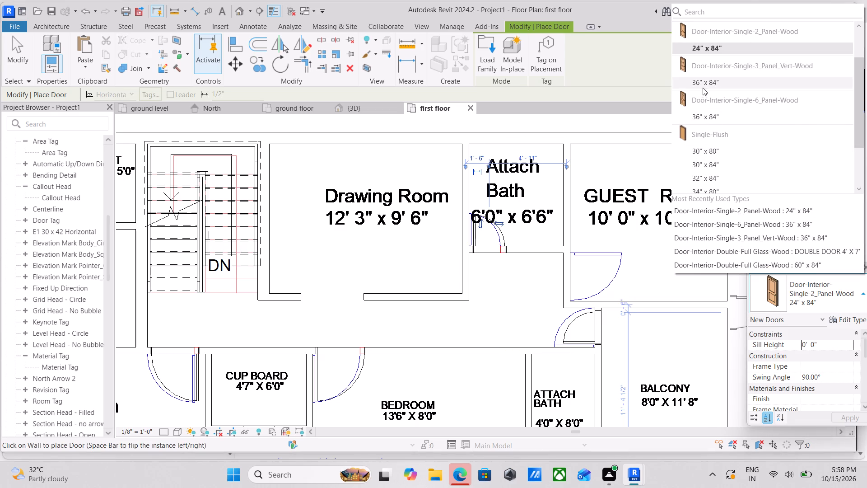
{"action": "left_click", "coordinate": [703, 84]}
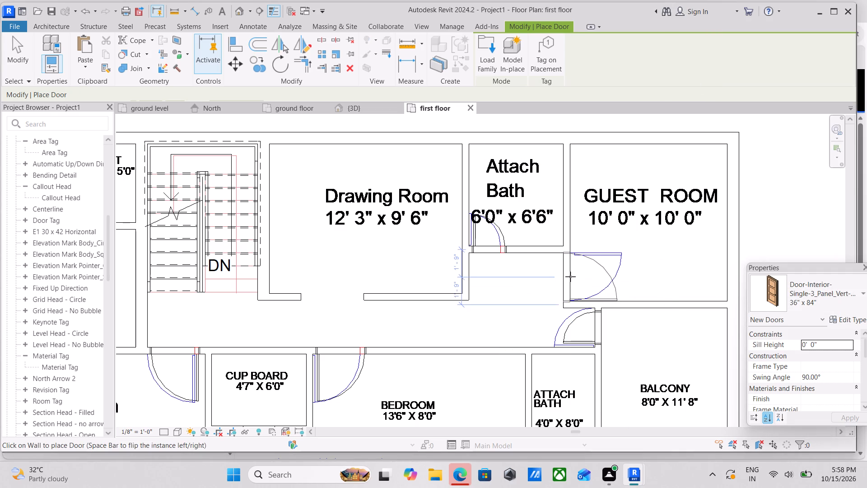
{"action": "key", "text": "space"}
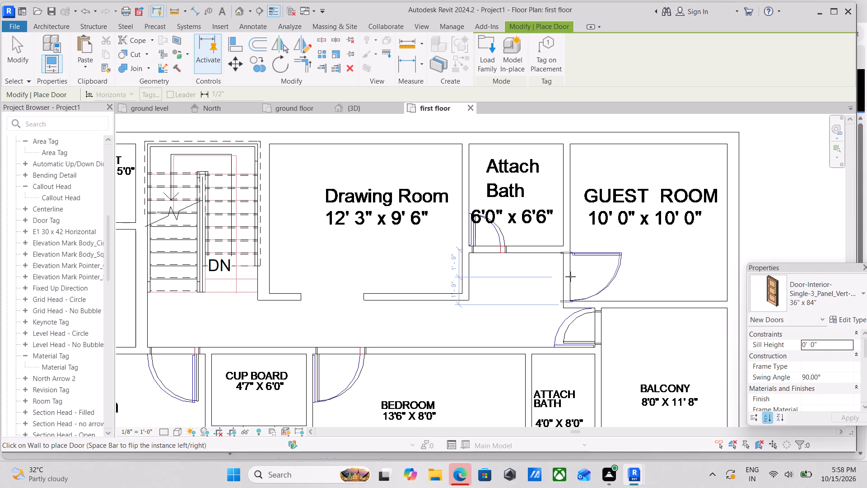
{"action": "left_click", "coordinate": [570, 277]}
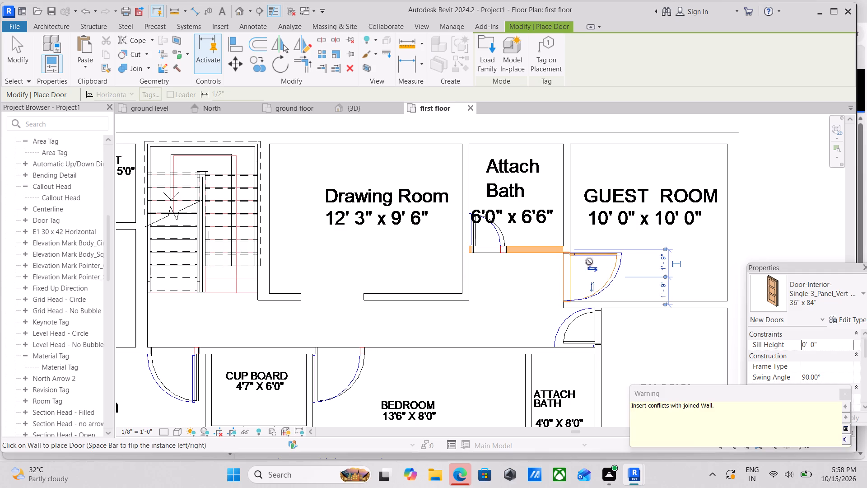
{"action": "key", "text": "Escape"}
{"action": "scroll", "coordinate": [588, 264], "scroll_direction": "up", "scroll_amount": 2}
{"action": "key", "text": "Escape"}
Set the type width of the guest room's three-panel door to 2' 9".
{"action": "left_click", "coordinate": [621, 273]}
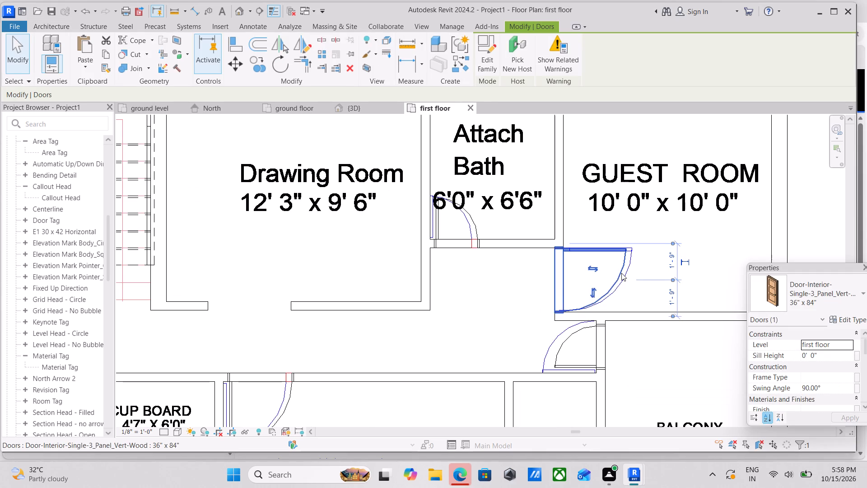
{"action": "left_click", "coordinate": [850, 317]}
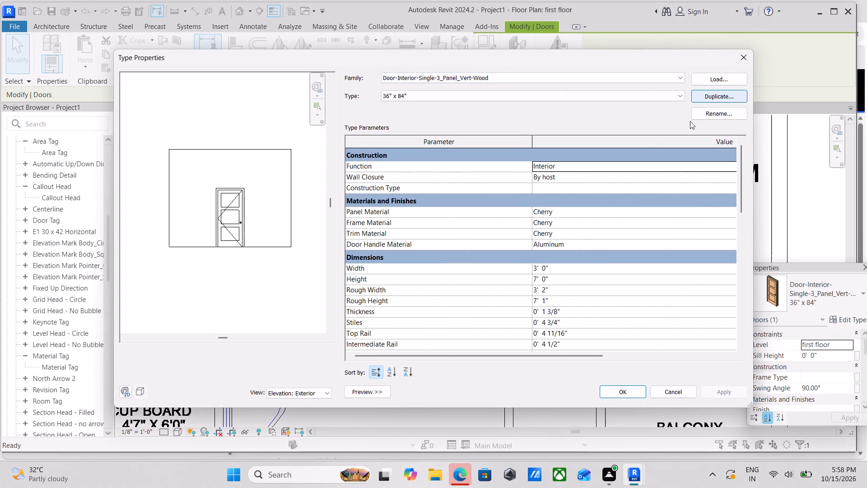
{"action": "scroll", "coordinate": [485, 248], "scroll_direction": "down", "scroll_amount": 2}
{"action": "left_click", "coordinate": [555, 221]}
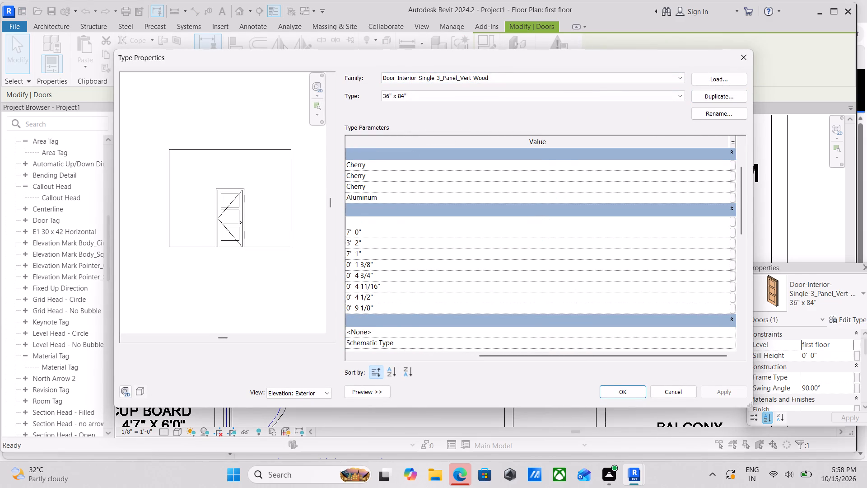
{"action": "key", "text": "2"}
{"action": "key", "text": "apostrophe"}
{"action": "key", "text": "space"}
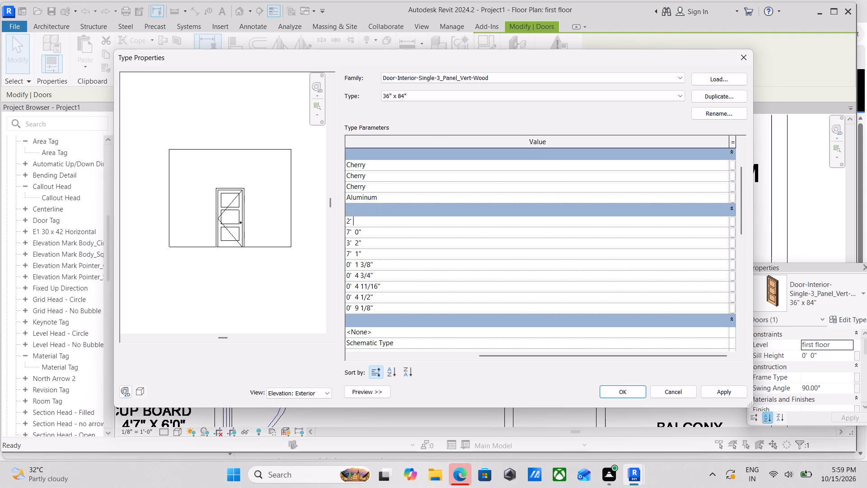
{"action": "key", "text": "9"}
{"action": "key", "text": "shift+quotedbl"}
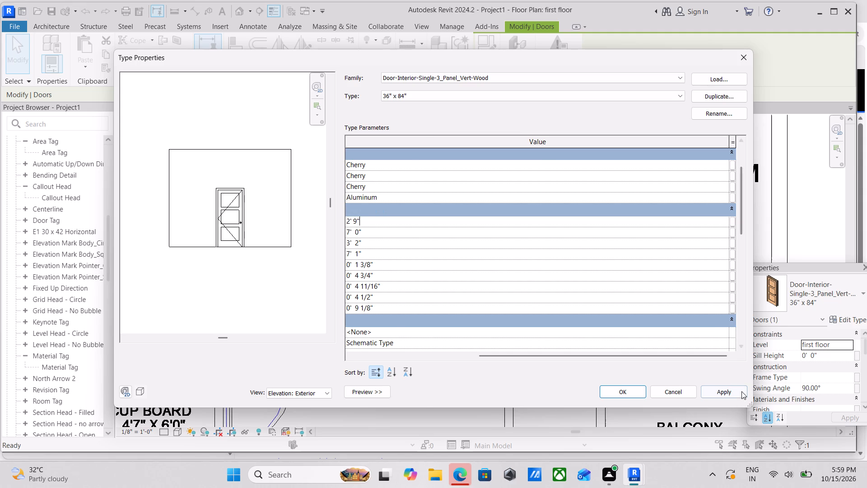
{"action": "left_click", "coordinate": [731, 392]}
{"action": "left_click", "coordinate": [632, 391]}
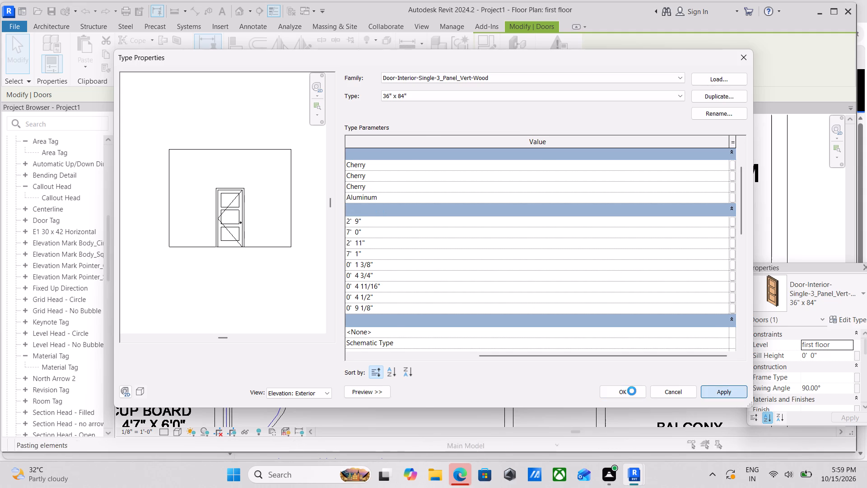
{"action": "scroll", "coordinate": [617, 331], "scroll_direction": "down", "scroll_amount": 3}
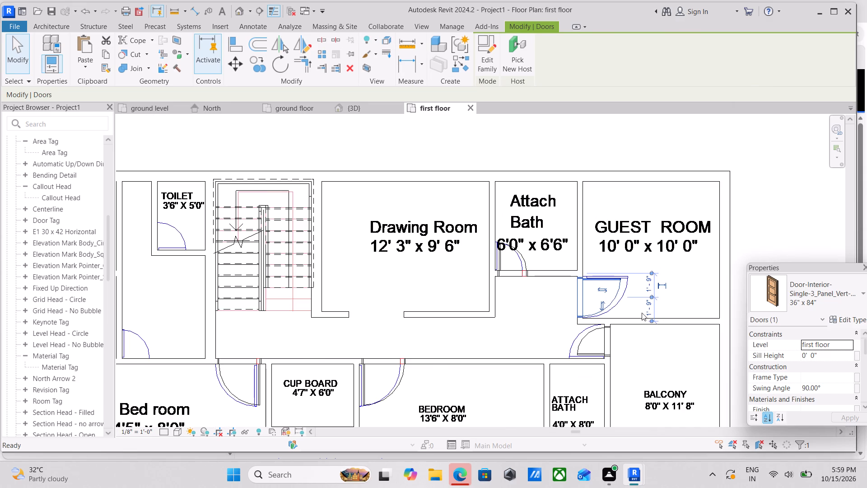
{"action": "scroll", "coordinate": [619, 305], "scroll_direction": "down", "scroll_amount": 1}
{"action": "scroll", "coordinate": [612, 305], "scroll_direction": "up", "scroll_amount": 2}
{"action": "key", "text": "Escape"}
{"action": "scroll", "coordinate": [576, 319], "scroll_direction": "up", "scroll_amount": 3}
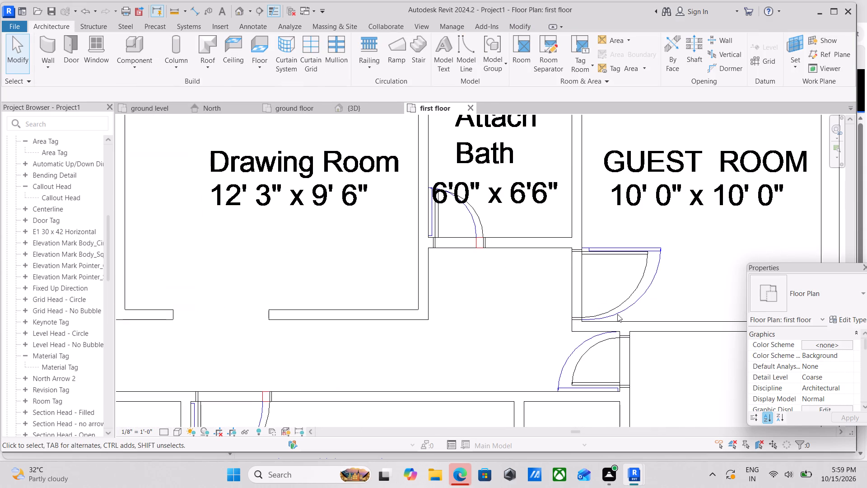
Examine the first-floor plan and the 3D model from several angles to review the placed doors and remaining openings.
{"action": "scroll", "coordinate": [617, 311], "scroll_direction": "down", "scroll_amount": 2}
{"action": "scroll", "coordinate": [564, 312], "scroll_direction": "down", "scroll_amount": 1}
{"action": "middle_click_drag", "start_coordinate": [572, 290], "coordinate": [580, 275]}
{"action": "middle_click_drag", "start_coordinate": [372, 298], "coordinate": [426, 279]}
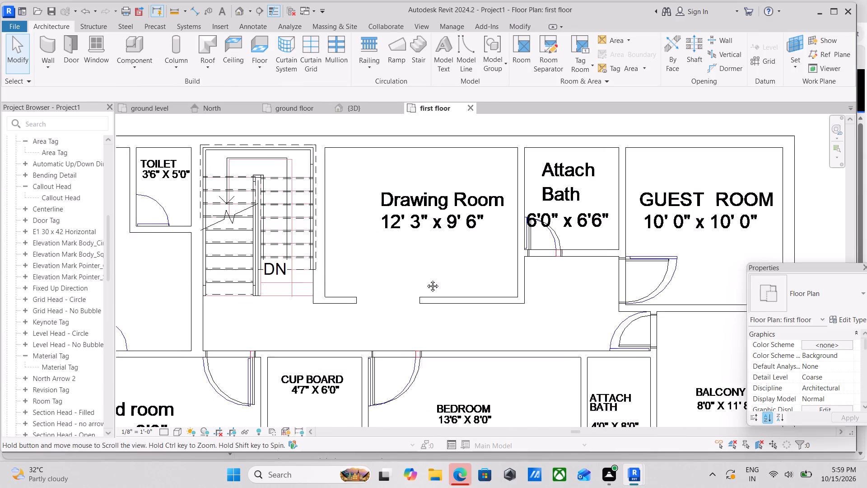
{"action": "middle_click_drag", "start_coordinate": [426, 279], "coordinate": [427, 279]}
{"action": "scroll", "coordinate": [263, 292], "scroll_direction": "down", "scroll_amount": 2}
{"action": "scroll", "coordinate": [312, 265], "scroll_direction": "down", "scroll_amount": 2}
{"action": "middle_click_drag", "start_coordinate": [315, 265], "coordinate": [328, 215]}
{"action": "scroll", "coordinate": [326, 307], "scroll_direction": "up", "scroll_amount": 1}
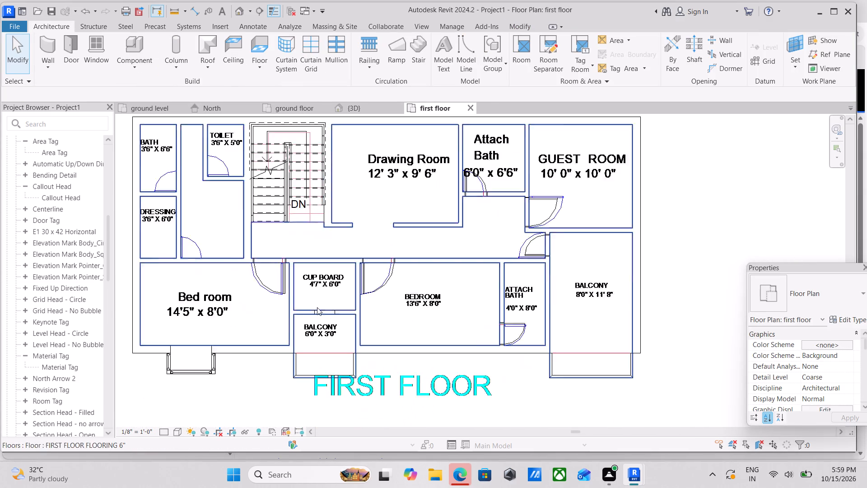
{"action": "scroll", "coordinate": [317, 307], "scroll_direction": "up", "scroll_amount": 2}
{"action": "left_click", "coordinate": [373, 109]}
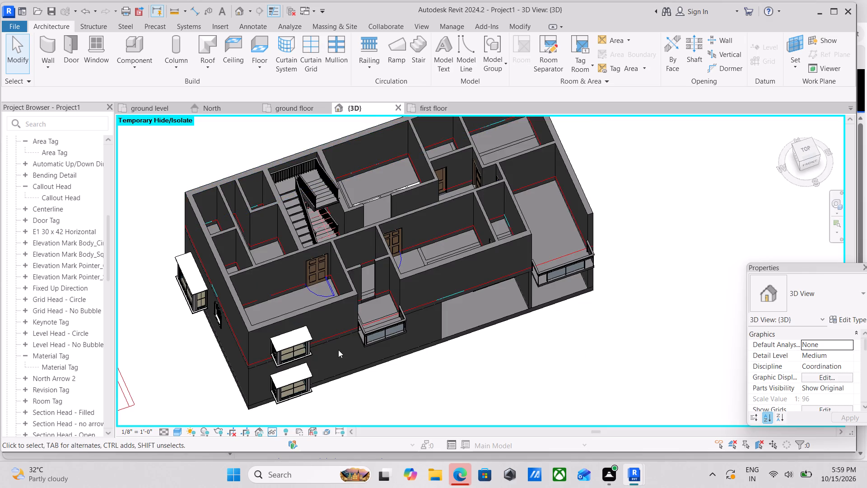
{"action": "scroll", "coordinate": [338, 350], "scroll_direction": "up", "scroll_amount": 4}
{"action": "middle_click_drag", "start_coordinate": [317, 351], "coordinate": [398, 241], "text": "shift"}
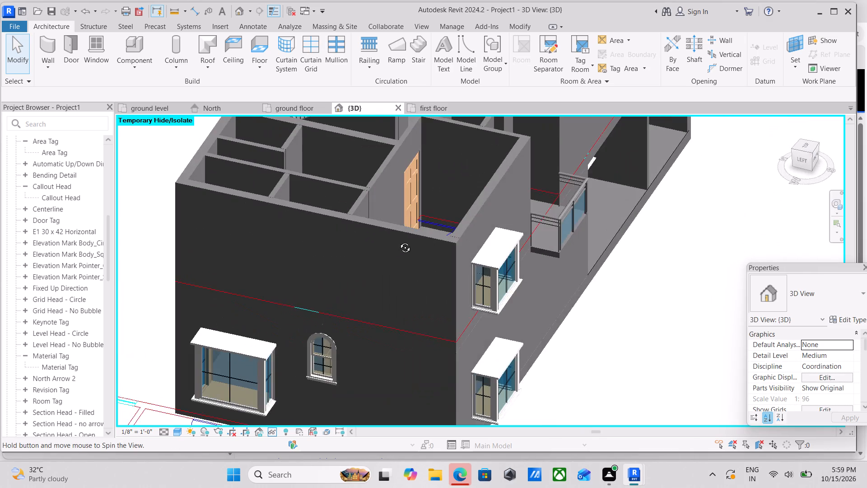
{"action": "middle_click_drag", "start_coordinate": [398, 241], "coordinate": [347, 315], "text": "shift"}
{"action": "scroll", "coordinate": [334, 296], "scroll_direction": "down", "scroll_amount": 1}
{"action": "middle_click_drag", "start_coordinate": [334, 296], "coordinate": [397, 337]}
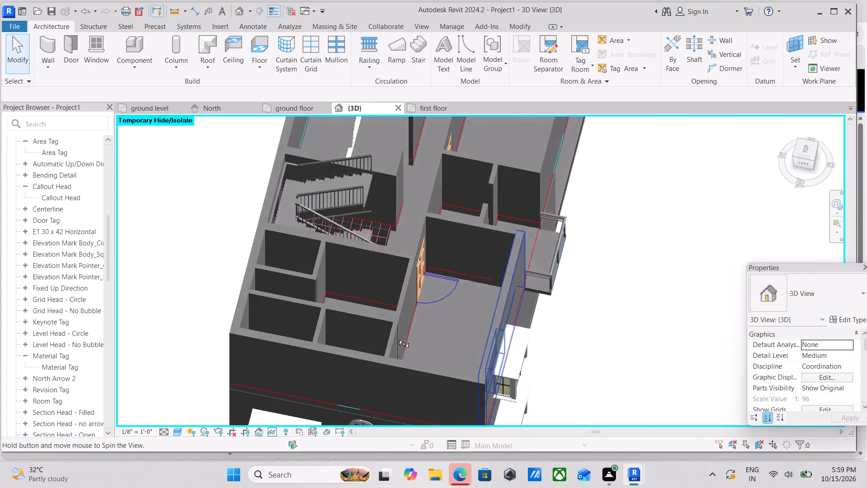
{"action": "middle_click_drag", "start_coordinate": [397, 337], "coordinate": [396, 339]}
{"action": "scroll", "coordinate": [448, 268], "scroll_direction": "down", "scroll_amount": 1}
{"action": "middle_click_drag", "start_coordinate": [446, 272], "coordinate": [265, 351], "text": "shift"}
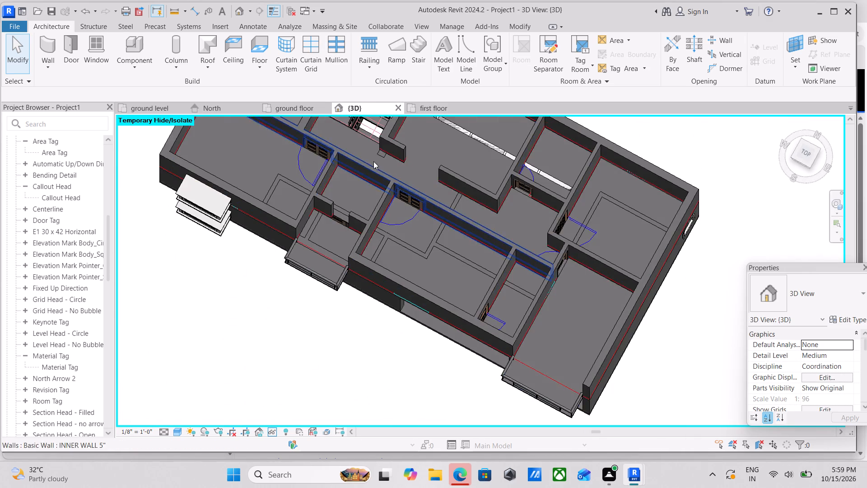
{"action": "middle_click_drag", "start_coordinate": [373, 163], "coordinate": [362, 270]}
{"action": "middle_click_drag", "start_coordinate": [347, 238], "coordinate": [394, 168], "text": "shift"}
{"action": "scroll", "coordinate": [347, 238], "scroll_direction": "up", "scroll_amount": 1, "text": "shift"}
{"action": "scroll", "coordinate": [485, 224], "scroll_direction": "up", "scroll_amount": 3}
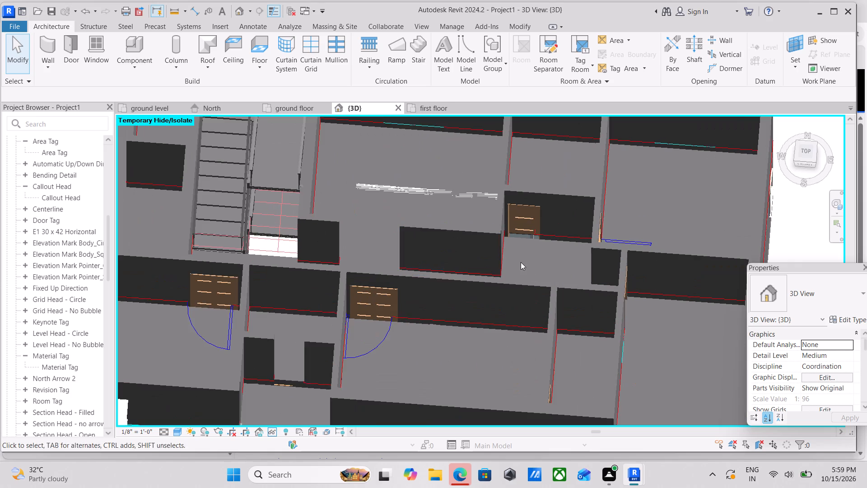
{"action": "middle_click_drag", "start_coordinate": [521, 262], "coordinate": [470, 198], "text": "shift"}
{"action": "scroll", "coordinate": [484, 275], "scroll_direction": "down", "scroll_amount": 2}
{"action": "middle_click_drag", "start_coordinate": [484, 277], "coordinate": [489, 233]}
{"action": "middle_click_drag", "start_coordinate": [461, 284], "coordinate": [494, 245], "text": "shift"}
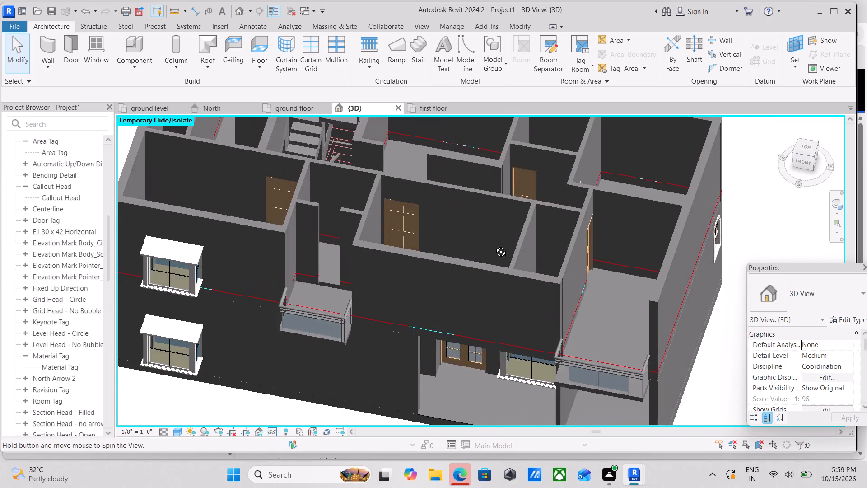
{"action": "middle_click_drag", "start_coordinate": [494, 245], "coordinate": [505, 285], "text": "shift"}
Place Window-Double-Hung-Arch-Head 24" x 48" windows in the first-floor exterior walls of the 3'6" x 6'6" bath and the dressing room.
{"action": "left_click", "coordinate": [427, 110]}
{"action": "scroll", "coordinate": [371, 254], "scroll_direction": "down", "scroll_amount": 1}
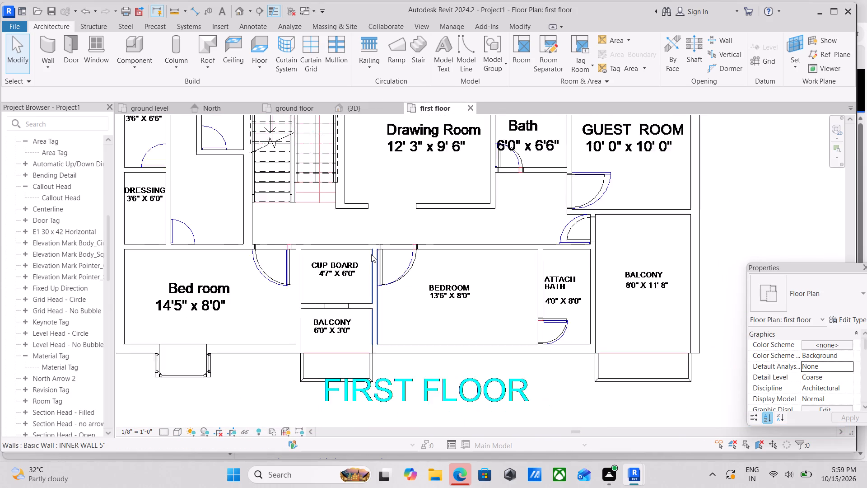
{"action": "scroll", "coordinate": [371, 254], "scroll_direction": "down", "scroll_amount": 1}
{"action": "type", "text": "wn"}
{"action": "middle_click_drag", "start_coordinate": [241, 306], "coordinate": [246, 339]}
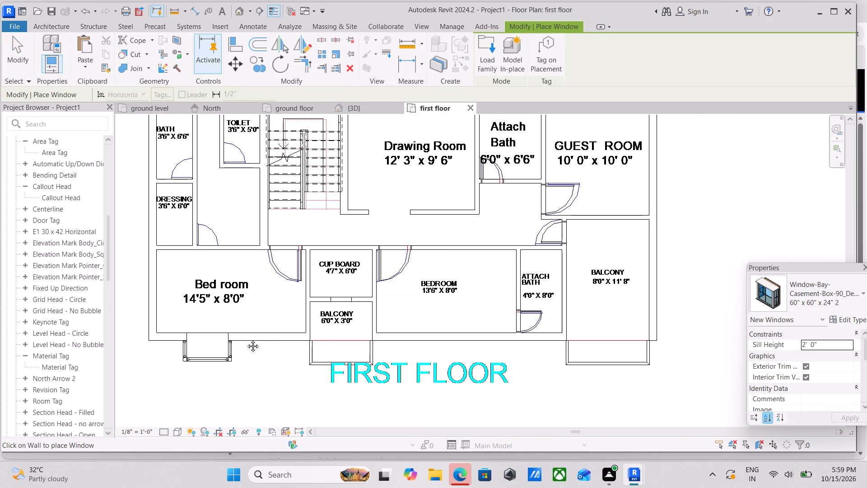
{"action": "middle_click_drag", "start_coordinate": [246, 339], "coordinate": [250, 393]}
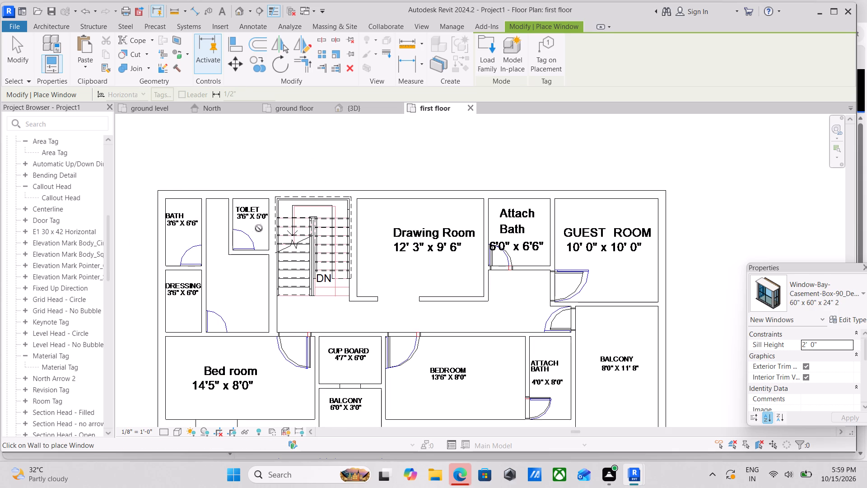
{"action": "left_click", "coordinate": [858, 294]}
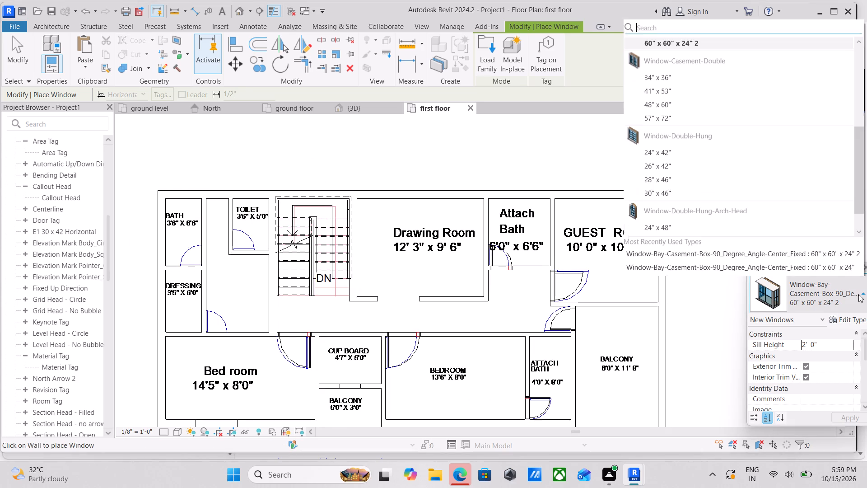
{"action": "left_click", "coordinate": [663, 208]}
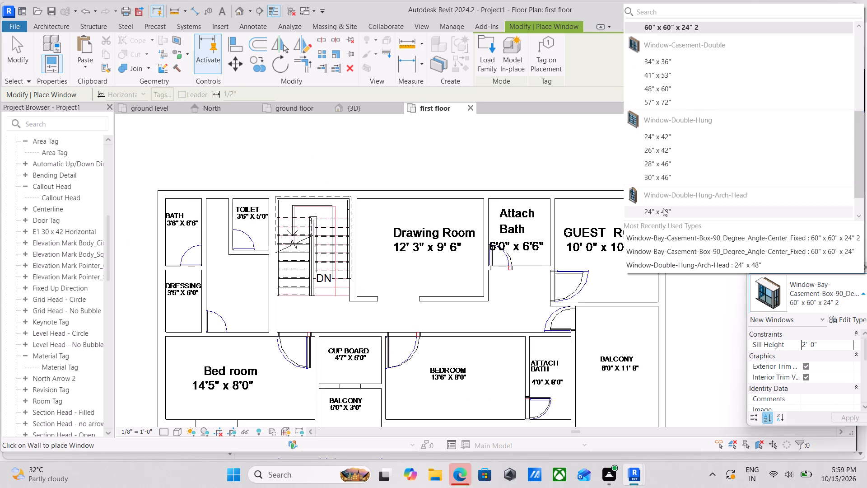
{"action": "scroll", "coordinate": [158, 239], "scroll_direction": "up", "scroll_amount": 1}
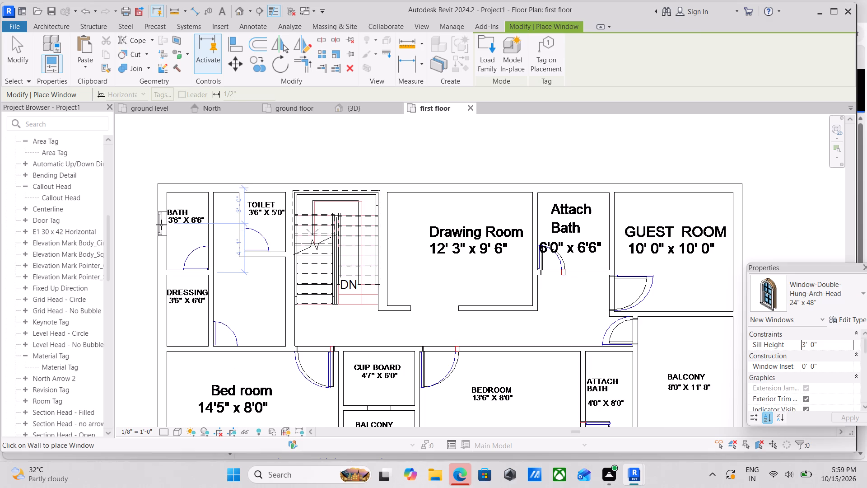
{"action": "left_click", "coordinate": [159, 225]}
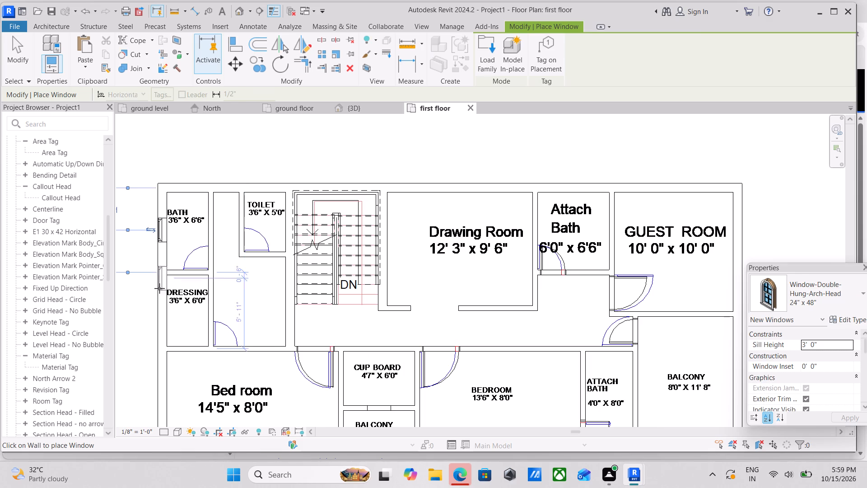
{"action": "left_click", "coordinate": [159, 314]}
Place a 24" x 48" arch-head double-hung window in the exterior wall of the 3'6" x 5'0" toilet.
{"action": "middle_click_drag", "start_coordinate": [187, 296], "coordinate": [191, 274]}
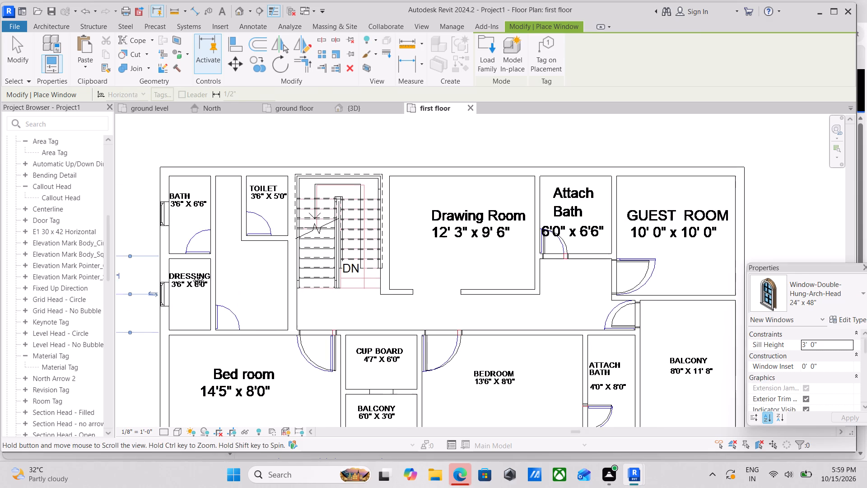
{"action": "middle_click_drag", "start_coordinate": [191, 274], "coordinate": [213, 215]}
{"action": "middle_click_drag", "start_coordinate": [254, 178], "coordinate": [231, 333]}
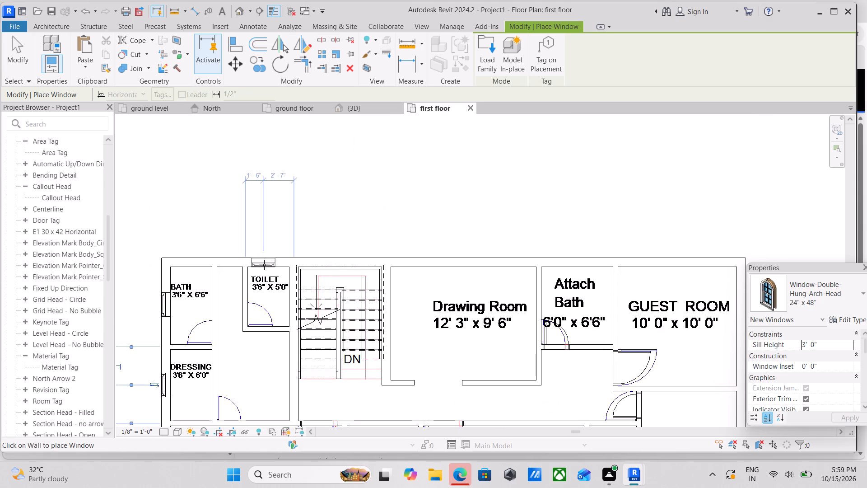
{"action": "left_click", "coordinate": [268, 264]}
{"action": "scroll", "coordinate": [275, 254], "scroll_direction": "down", "scroll_amount": 2}
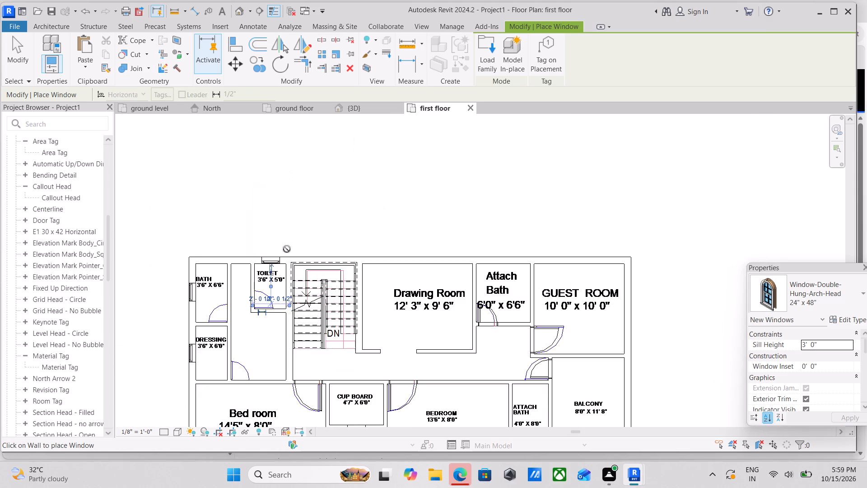
{"action": "scroll", "coordinate": [289, 247], "scroll_direction": "down", "scroll_amount": 5}
{"action": "key", "text": "Escape"}
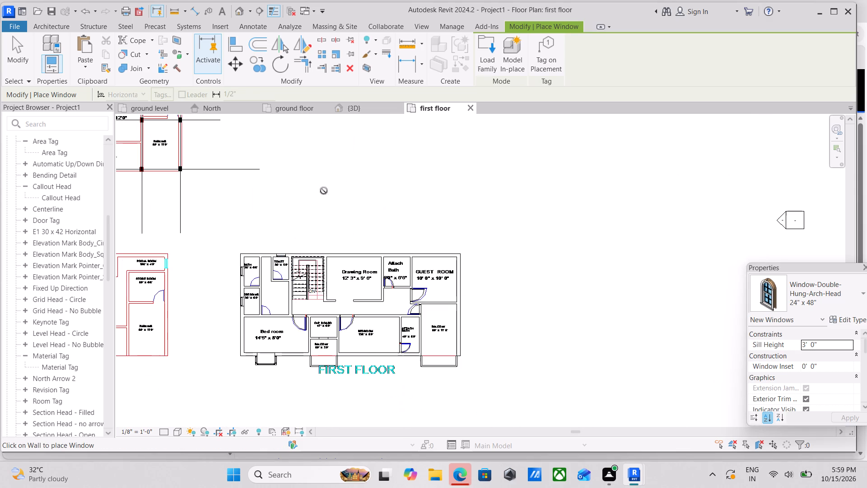
Leave window placement and switch the 3D view to a visual style that shows the walls and doors in colour.
{"action": "left_click", "coordinate": [366, 108]}
{"action": "scroll", "coordinate": [384, 291], "scroll_direction": "down", "scroll_amount": 3}
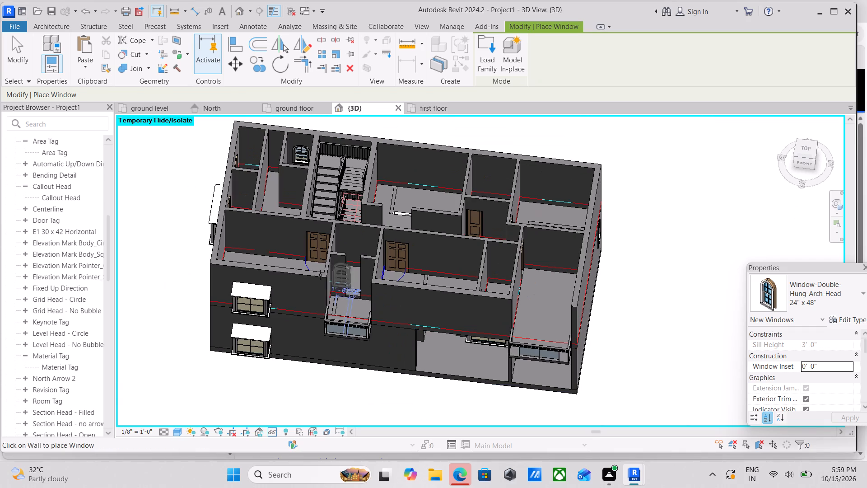
{"action": "key", "text": "Escape"}
{"action": "middle_click_drag", "start_coordinate": [295, 308], "coordinate": [322, 251]}
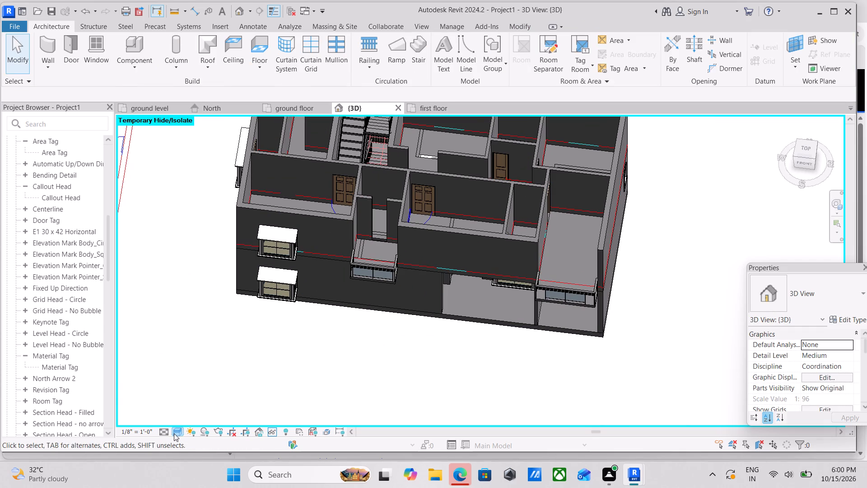
{"action": "left_click", "coordinate": [174, 433]}
{"action": "left_click", "coordinate": [187, 416]}
Examine the house's left and front facades in 3D, checking the first-floor windows, balconies and room openings.
{"action": "scroll", "coordinate": [373, 308], "scroll_direction": "up", "scroll_amount": 2}
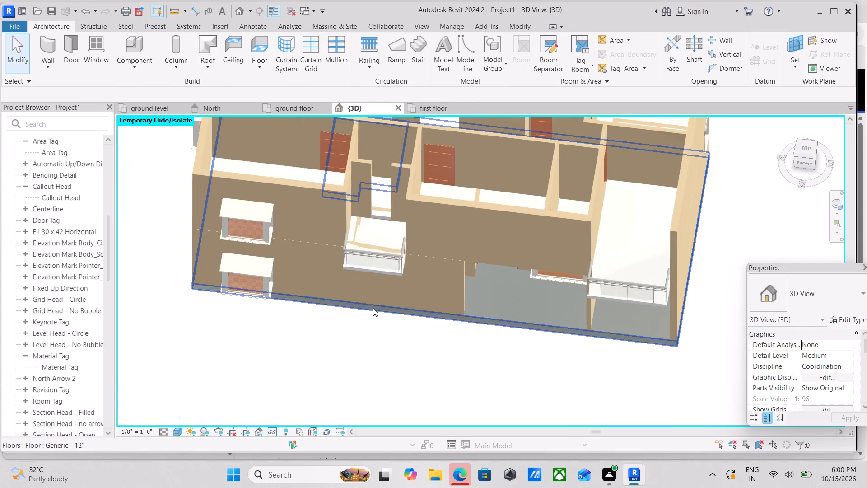
{"action": "scroll", "coordinate": [373, 310], "scroll_direction": "down", "scroll_amount": 2}
{"action": "middle_click_drag", "start_coordinate": [373, 316], "coordinate": [494, 123], "text": "shift"}
{"action": "middle_click_drag", "start_coordinate": [491, 200], "coordinate": [473, 237], "text": "shift"}
{"action": "scroll", "coordinate": [369, 239], "scroll_direction": "up", "scroll_amount": 2}
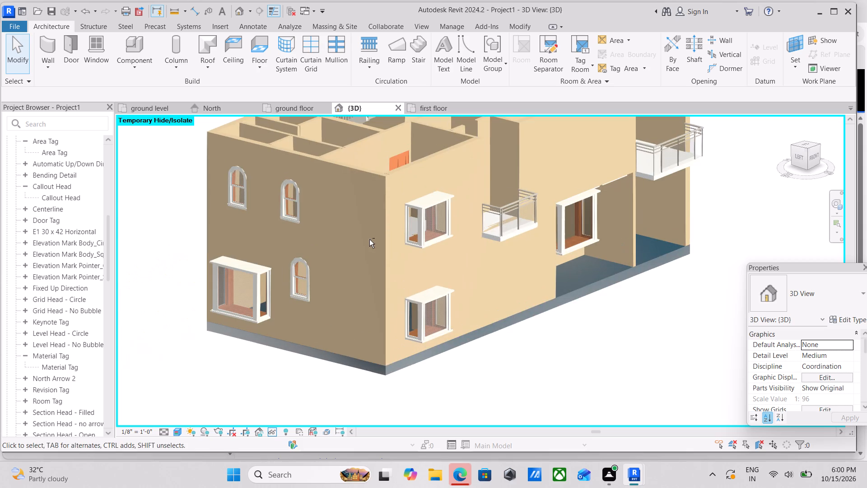
{"action": "scroll", "coordinate": [366, 238], "scroll_direction": "up", "scroll_amount": 3, "text": "shift"}
{"action": "scroll", "coordinate": [399, 220], "scroll_direction": "up", "scroll_amount": 7}
{"action": "scroll", "coordinate": [537, 251], "scroll_direction": "down", "scroll_amount": 3}
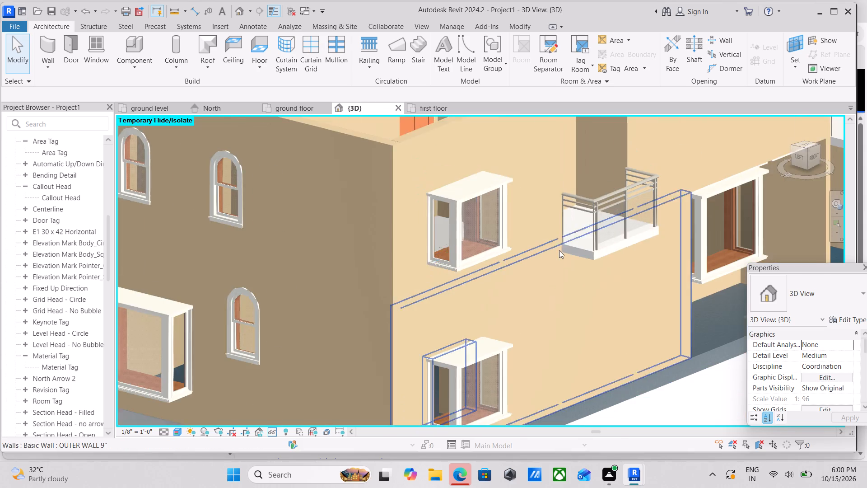
{"action": "scroll", "coordinate": [559, 250], "scroll_direction": "down", "scroll_amount": 1}
{"action": "middle_click_drag", "start_coordinate": [555, 252], "coordinate": [477, 274]}
{"action": "scroll", "coordinate": [472, 275], "scroll_direction": "up", "scroll_amount": 1}
{"action": "scroll", "coordinate": [475, 272], "scroll_direction": "down", "scroll_amount": 5}
{"action": "middle_click_drag", "start_coordinate": [535, 281], "coordinate": [395, 310]}
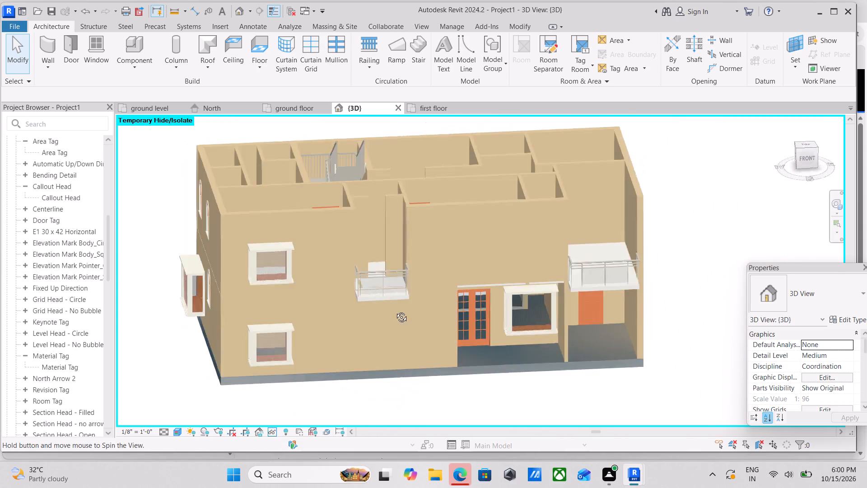
{"action": "middle_click_drag", "start_coordinate": [395, 310], "coordinate": [377, 315]}
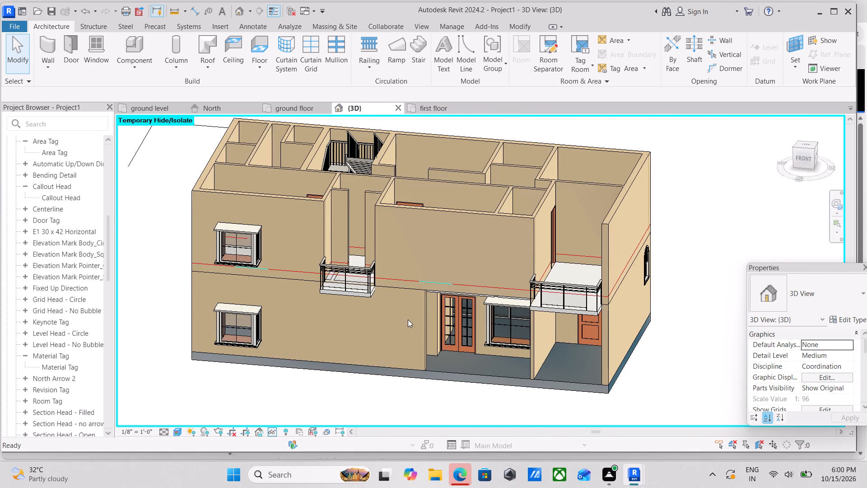
{"action": "scroll", "coordinate": [429, 349], "scroll_direction": "up", "scroll_amount": 2}
{"action": "scroll", "coordinate": [435, 345], "scroll_direction": "down", "scroll_amount": 2}
{"action": "middle_click_drag", "start_coordinate": [435, 345], "coordinate": [454, 328]}
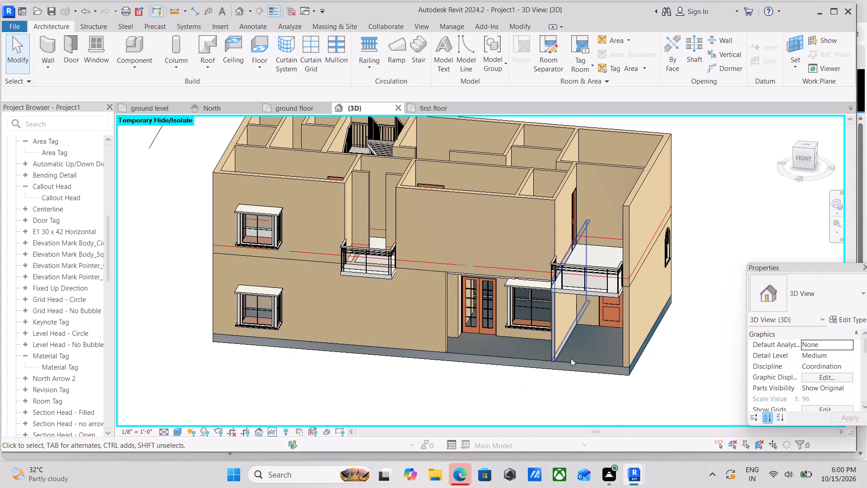
{"action": "scroll", "coordinate": [437, 321], "scroll_direction": "down", "scroll_amount": 1}
{"action": "scroll", "coordinate": [438, 284], "scroll_direction": "down", "scroll_amount": 1}
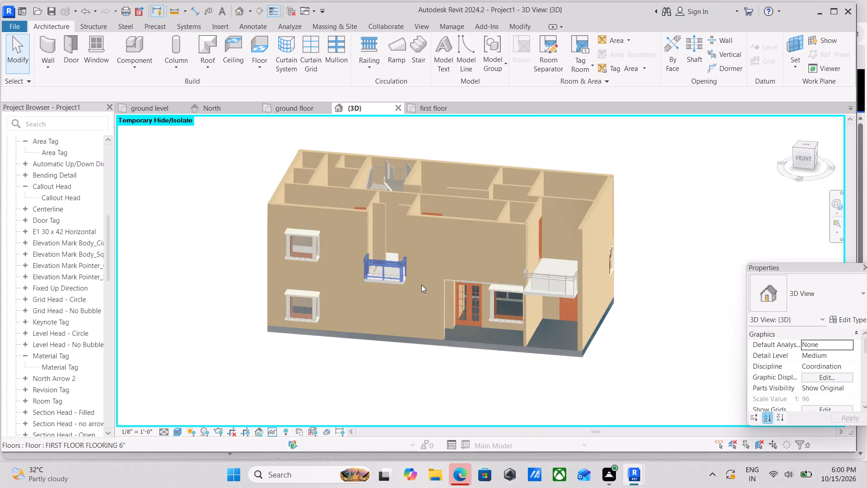
{"action": "scroll", "coordinate": [428, 285], "scroll_direction": "down", "scroll_amount": 1}
{"action": "middle_click_drag", "start_coordinate": [466, 360], "coordinate": [469, 367]}
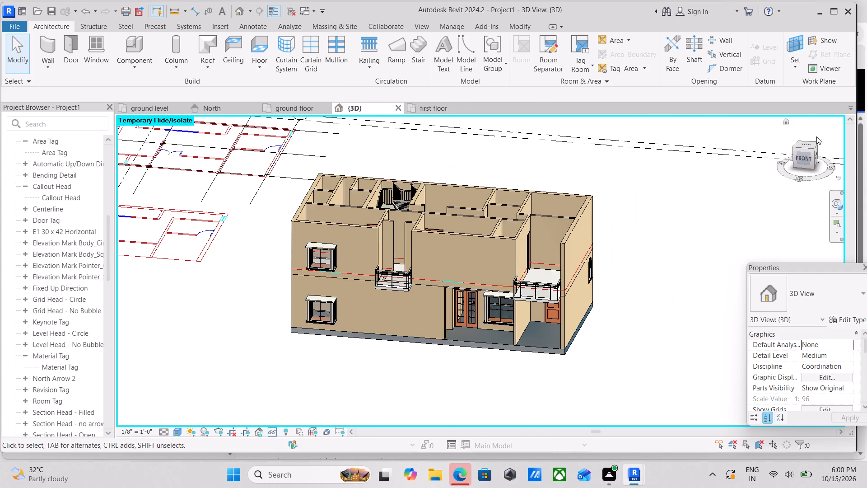
Examine the house from its right side, comparing the wall heights and staircase with the building levels.
{"action": "left_click", "coordinate": [815, 157]}
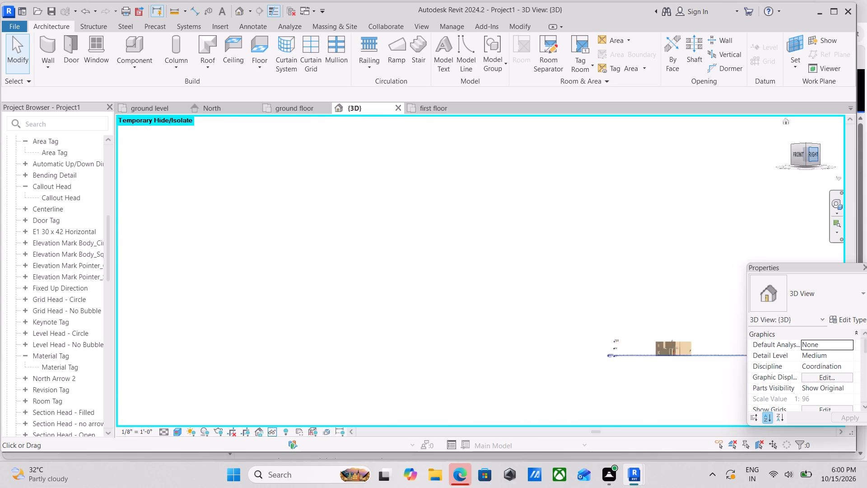
{"action": "scroll", "coordinate": [410, 275], "scroll_direction": "up", "scroll_amount": 4}
{"action": "scroll", "coordinate": [468, 267], "scroll_direction": "up", "scroll_amount": 3}
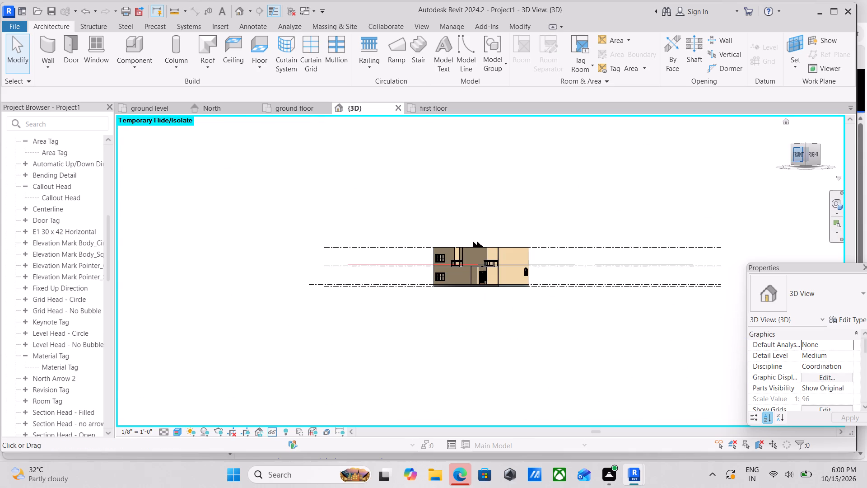
{"action": "left_click", "coordinate": [814, 151]}
{"action": "scroll", "coordinate": [596, 271], "scroll_direction": "up", "scroll_amount": 7}
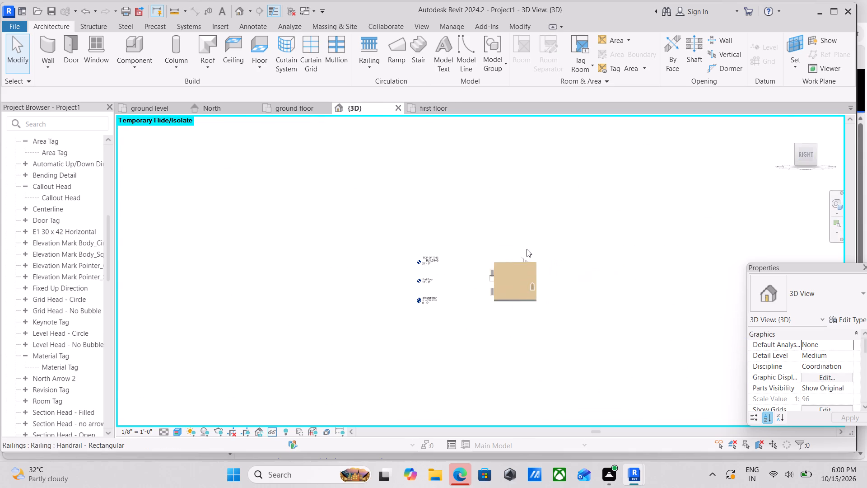
{"action": "scroll", "coordinate": [528, 255], "scroll_direction": "up", "scroll_amount": 4}
{"action": "scroll", "coordinate": [383, 267], "scroll_direction": "up", "scroll_amount": 2}
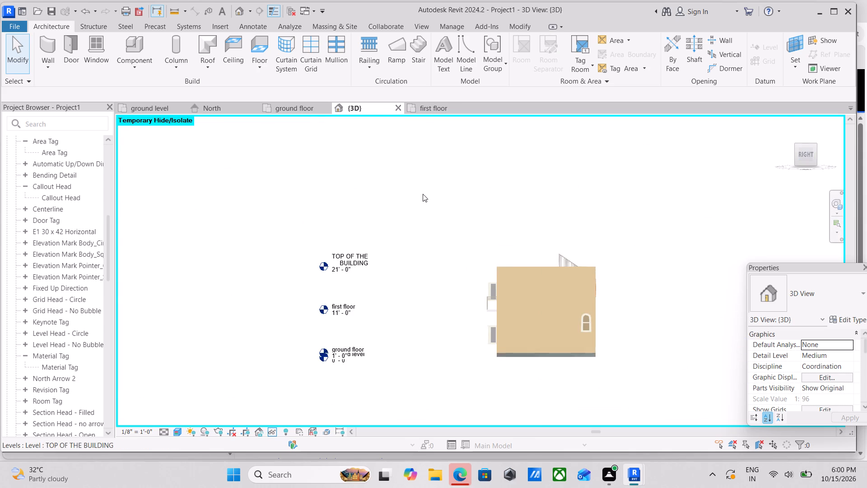
{"action": "middle_click_drag", "start_coordinate": [423, 194], "coordinate": [331, 221]}
{"action": "middle_click_drag", "start_coordinate": [353, 270], "coordinate": [312, 291]}
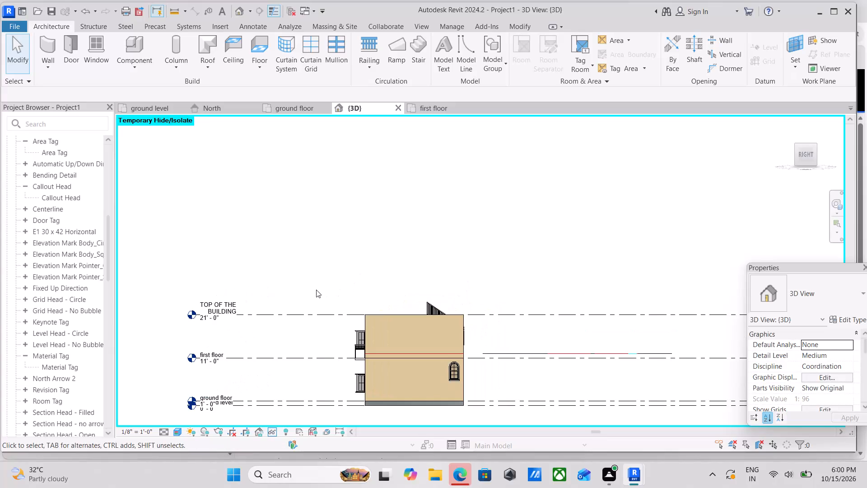
{"action": "scroll", "coordinate": [328, 293], "scroll_direction": "down", "scroll_amount": 1}
{"action": "middle_click_drag", "start_coordinate": [328, 293], "coordinate": [340, 322]}
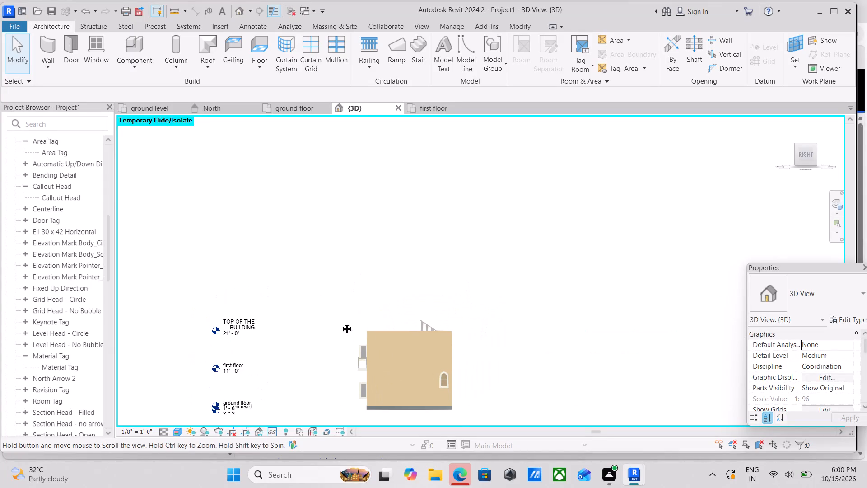
{"action": "middle_click_drag", "start_coordinate": [340, 322], "coordinate": [345, 331]}
{"action": "scroll", "coordinate": [367, 318], "scroll_direction": "down", "scroll_amount": 1}
{"action": "middle_click_drag", "start_coordinate": [367, 318], "coordinate": [372, 338]}
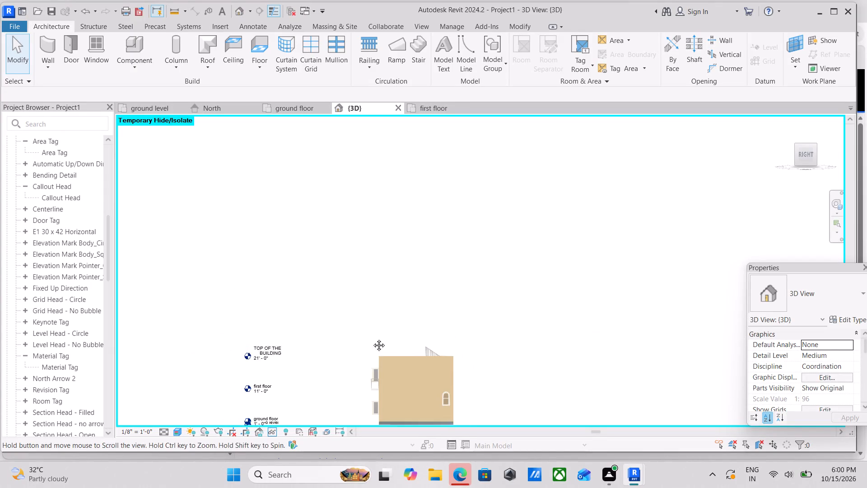
{"action": "middle_click_drag", "start_coordinate": [372, 338], "coordinate": [374, 345]}
{"action": "middle_click_drag", "start_coordinate": [455, 341], "coordinate": [480, 362]}
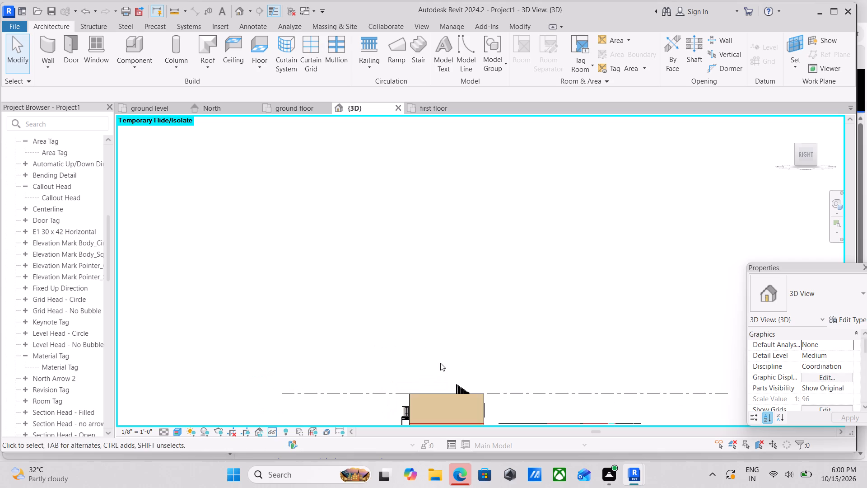
{"action": "middle_click_drag", "start_coordinate": [440, 363], "coordinate": [464, 352]}
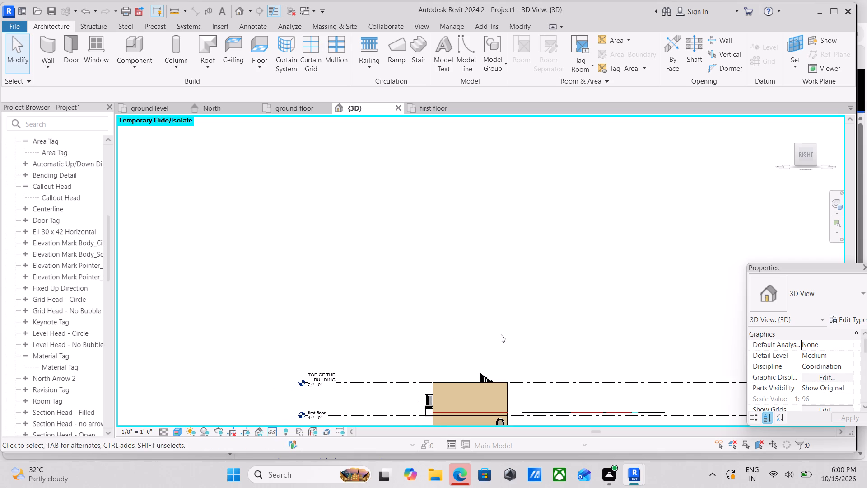
{"action": "scroll", "coordinate": [491, 338], "scroll_direction": "down", "scroll_amount": 1}
Examine the front facade from low and raised angles, checking its windows, doors, balconies and the stair railing above the walls.
{"action": "middle_click_drag", "start_coordinate": [483, 342], "coordinate": [584, 367], "text": "shift"}
{"action": "middle_click_drag", "start_coordinate": [359, 349], "coordinate": [374, 334]}
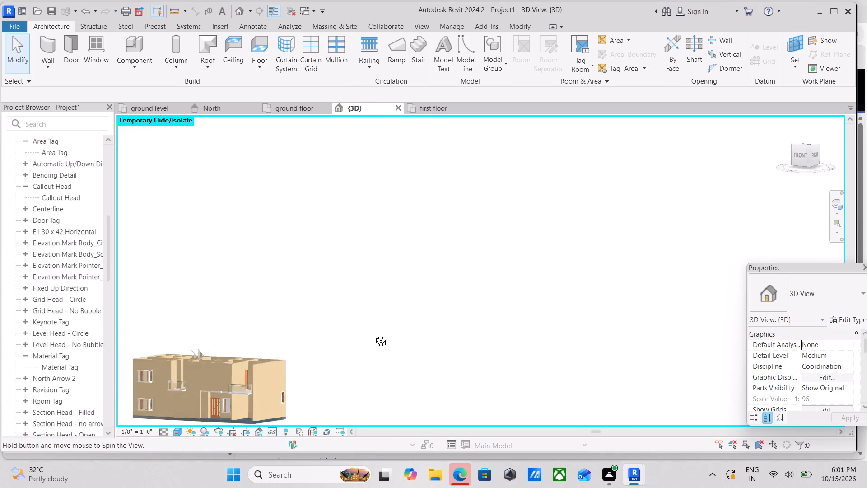
{"action": "middle_click_drag", "start_coordinate": [374, 334], "coordinate": [385, 328]}
{"action": "scroll", "coordinate": [350, 349], "scroll_direction": "down", "scroll_amount": 1}
{"action": "middle_click_drag", "start_coordinate": [351, 348], "coordinate": [532, 318]}
{"action": "scroll", "coordinate": [276, 367], "scroll_direction": "up", "scroll_amount": 4}
{"action": "middle_click_drag", "start_coordinate": [375, 373], "coordinate": [405, 405], "text": "shift"}
{"action": "middle_click_drag", "start_coordinate": [380, 367], "coordinate": [481, 413]}
{"action": "scroll", "coordinate": [478, 399], "scroll_direction": "up", "scroll_amount": 2}
{"action": "middle_click_drag", "start_coordinate": [475, 389], "coordinate": [463, 313]}
{"action": "scroll", "coordinate": [471, 337], "scroll_direction": "up", "scroll_amount": 1}
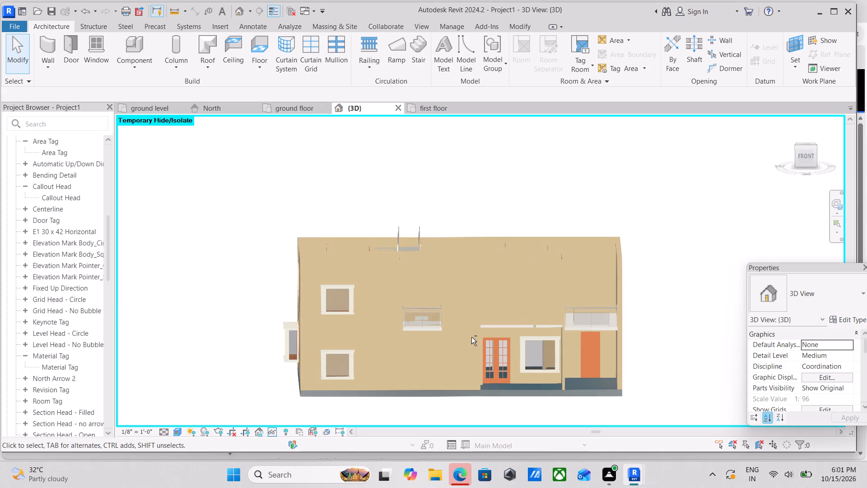
{"action": "middle_click_drag", "start_coordinate": [471, 337], "coordinate": [477, 319], "text": "shift"}
{"action": "scroll", "coordinate": [346, 382], "scroll_direction": "up", "scroll_amount": 4}
{"action": "scroll", "coordinate": [418, 331], "scroll_direction": "down", "scroll_amount": 2}
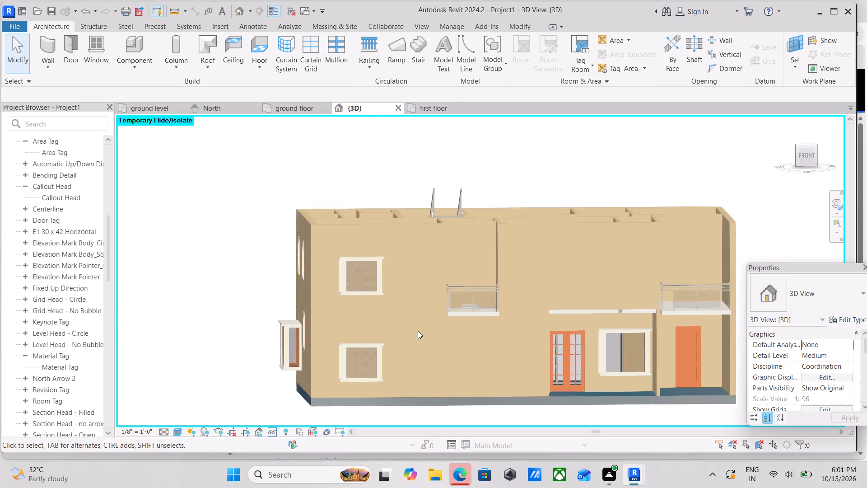
{"action": "scroll", "coordinate": [418, 331], "scroll_direction": "down", "scroll_amount": 1}
{"action": "middle_click_drag", "start_coordinate": [429, 322], "coordinate": [428, 343]}
{"action": "scroll", "coordinate": [428, 343], "scroll_direction": "down", "scroll_amount": 2}
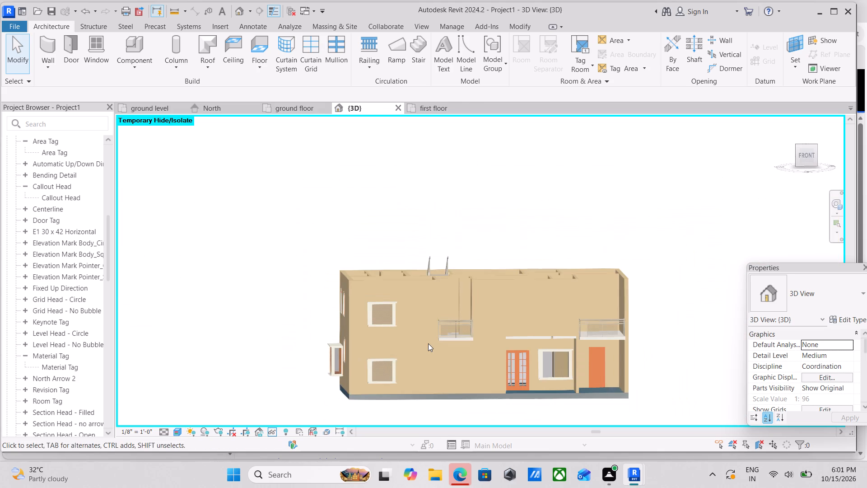
{"action": "middle_click_drag", "start_coordinate": [442, 347], "coordinate": [432, 324], "text": "shift"}
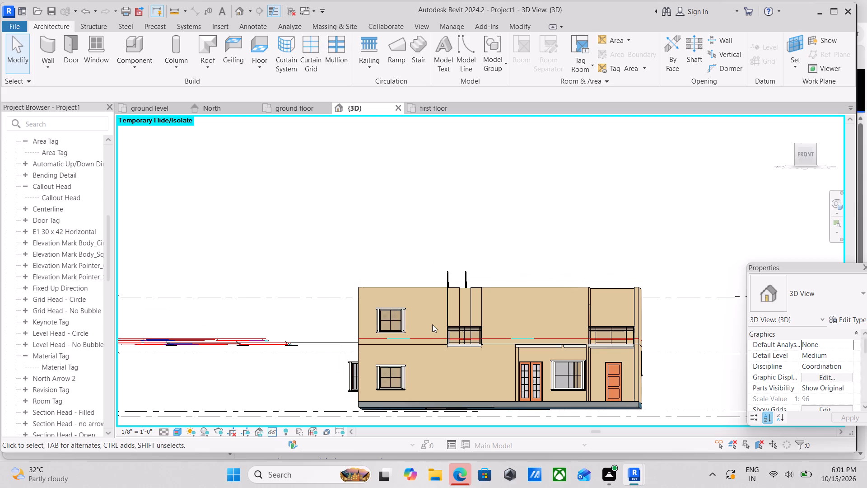
{"action": "scroll", "coordinate": [433, 321], "scroll_direction": "down", "scroll_amount": 1}
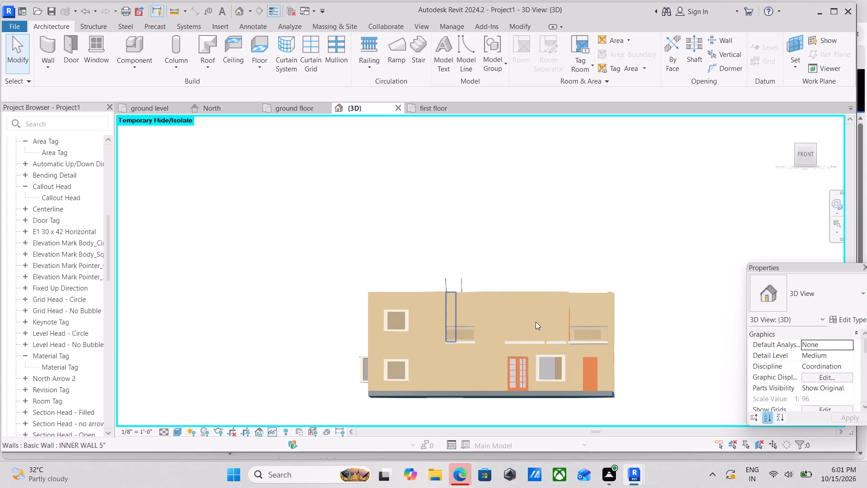
{"action": "scroll", "coordinate": [691, 328], "scroll_direction": "down", "scroll_amount": 3}
{"action": "middle_click_drag", "start_coordinate": [665, 327], "coordinate": [504, 323]}
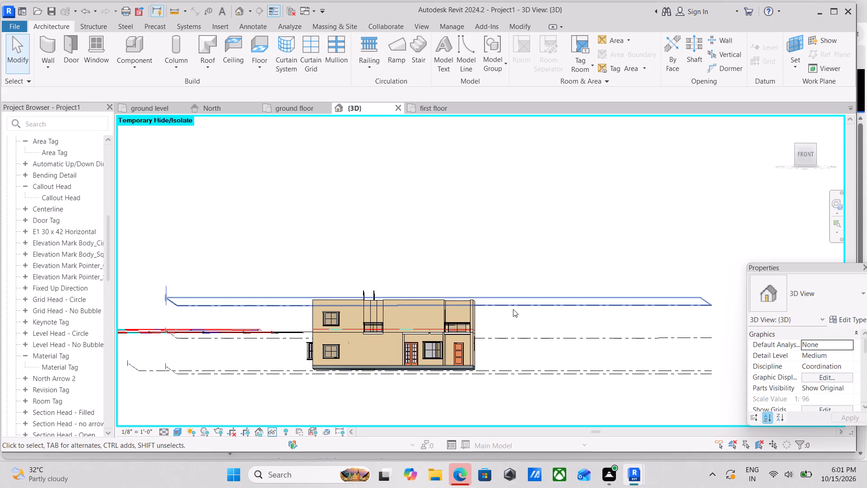
Examine the imported AutoCAD plans and elevation drawings lying beside the house model.
{"action": "middle_click_drag", "start_coordinate": [510, 310], "coordinate": [533, 397], "text": "shift"}
{"action": "scroll", "coordinate": [510, 310], "scroll_direction": "down", "scroll_amount": 1, "text": "shift"}
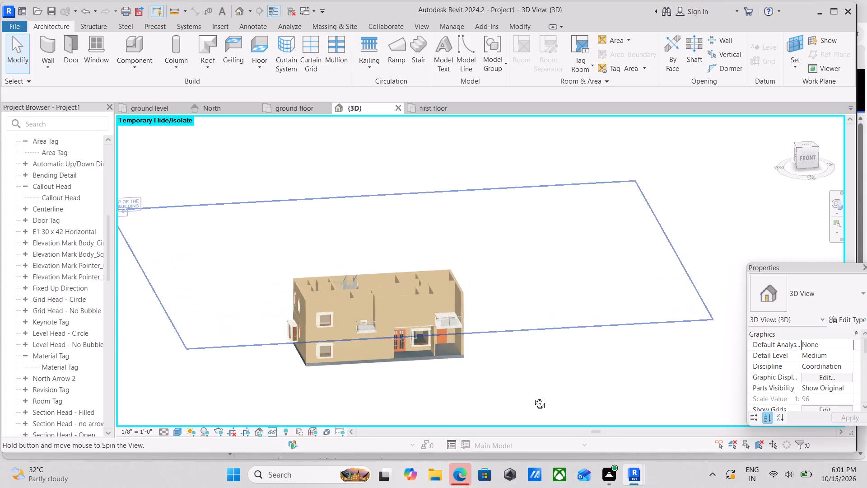
{"action": "middle_click_drag", "start_coordinate": [533, 397], "coordinate": [538, 419], "text": "shift"}
{"action": "scroll", "coordinate": [548, 360], "scroll_direction": "down", "scroll_amount": 3}
{"action": "middle_click_drag", "start_coordinate": [548, 360], "coordinate": [453, 283]}
{"action": "middle_click_drag", "start_coordinate": [452, 282], "coordinate": [491, 372], "text": "shift"}
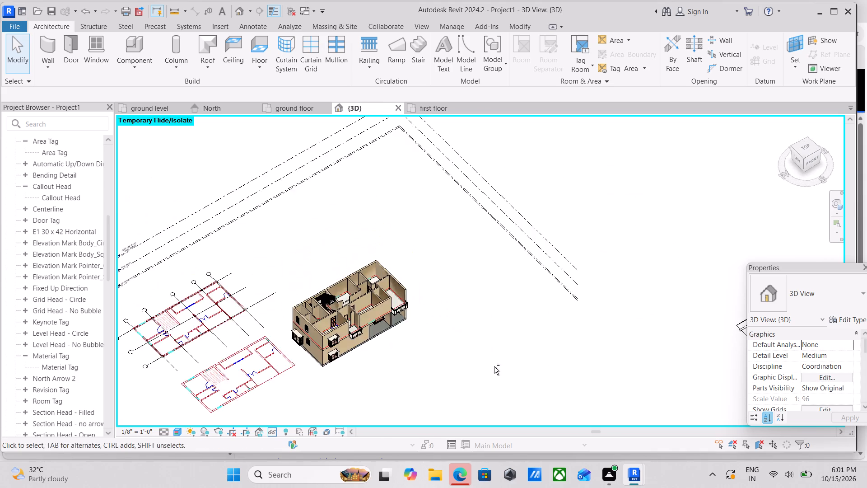
{"action": "scroll", "coordinate": [499, 348], "scroll_direction": "down", "scroll_amount": 3}
{"action": "middle_click_drag", "start_coordinate": [461, 323], "coordinate": [287, 252]}
{"action": "middle_click_drag", "start_coordinate": [522, 291], "coordinate": [469, 324]}
{"action": "scroll", "coordinate": [456, 277], "scroll_direction": "up", "scroll_amount": 4}
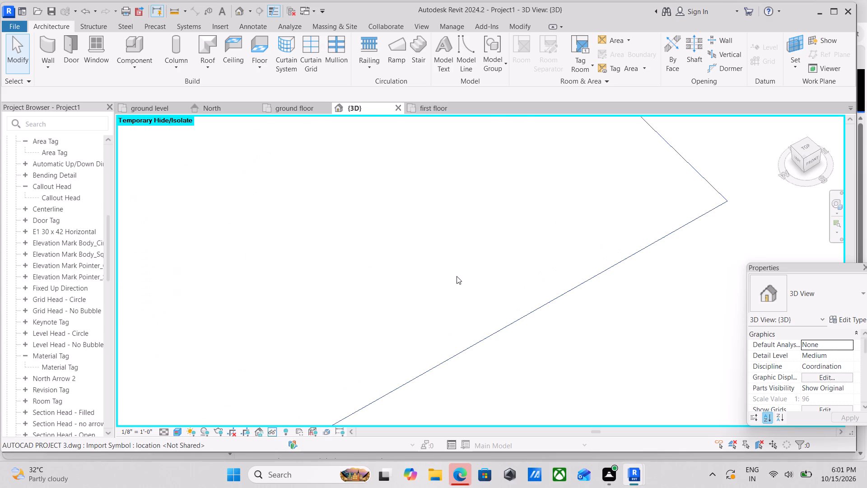
{"action": "scroll", "coordinate": [345, 278], "scroll_direction": "down", "scroll_amount": 1}
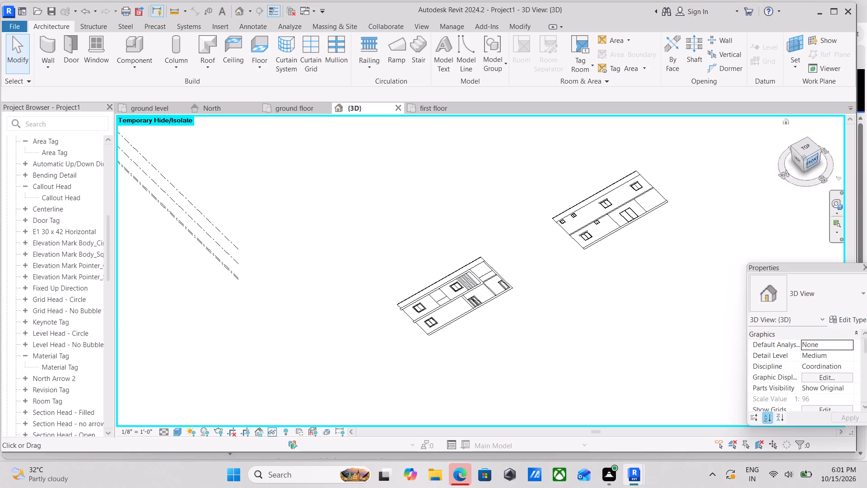
Examine the straight front view of the house, focusing on the top-of-building level and the open top of the walls.
{"action": "left_click", "coordinate": [811, 164]}
{"action": "scroll", "coordinate": [445, 282], "scroll_direction": "up", "scroll_amount": 7}
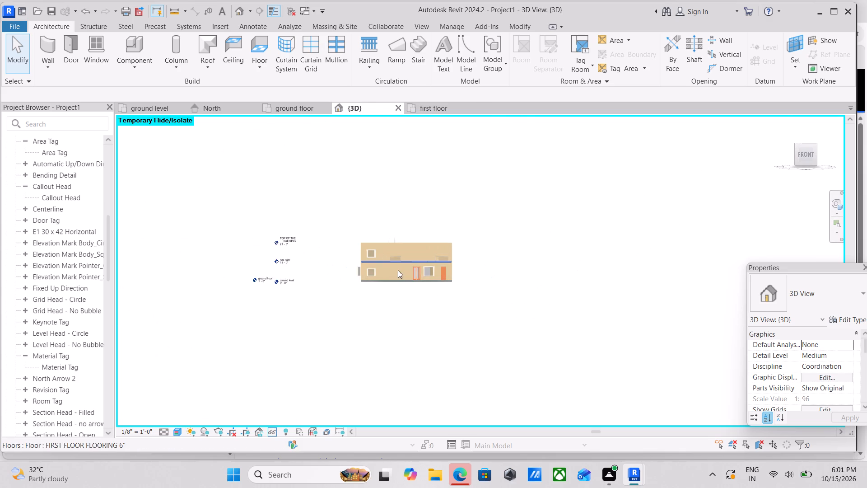
{"action": "scroll", "coordinate": [398, 270], "scroll_direction": "up", "scroll_amount": 4}
{"action": "scroll", "coordinate": [481, 263], "scroll_direction": "up", "scroll_amount": 4}
{"action": "middle_click_drag", "start_coordinate": [336, 241], "coordinate": [341, 289]}
{"action": "scroll", "coordinate": [297, 235], "scroll_direction": "up", "scroll_amount": 1}
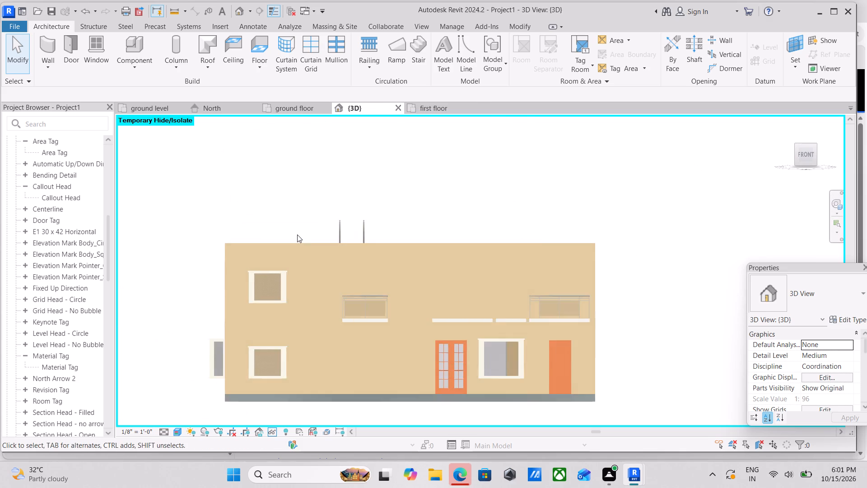
{"action": "scroll", "coordinate": [297, 235], "scroll_direction": "up", "scroll_amount": 2}
{"action": "scroll", "coordinate": [297, 235], "scroll_direction": "down", "scroll_amount": 4}
{"action": "middle_click_drag", "start_coordinate": [297, 235], "coordinate": [317, 276]}
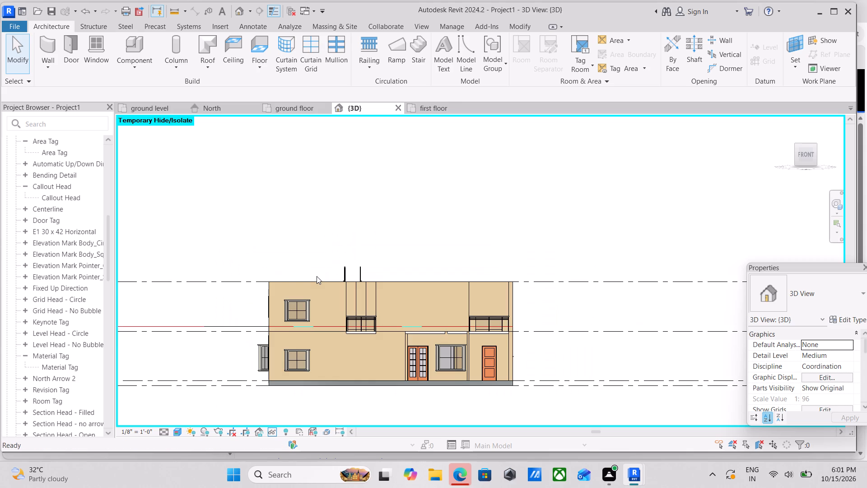
{"action": "middle_click_drag", "start_coordinate": [333, 267], "coordinate": [354, 300]}
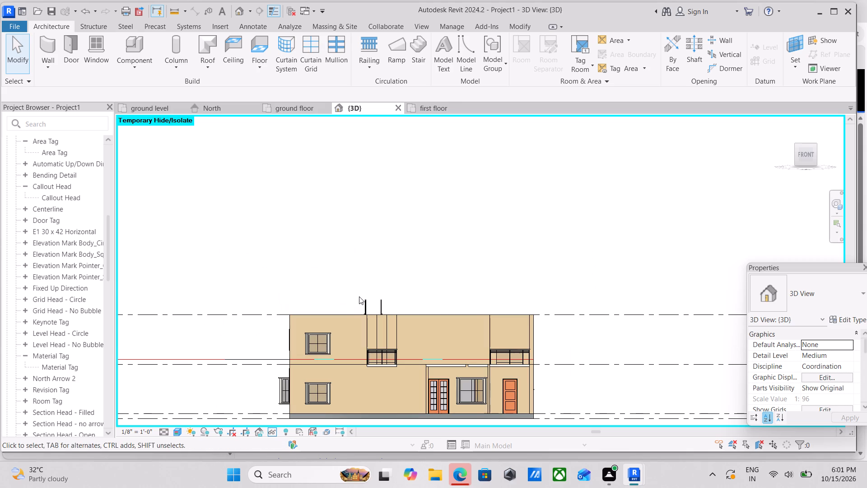
{"action": "middle_click_drag", "start_coordinate": [406, 262], "coordinate": [435, 304]}
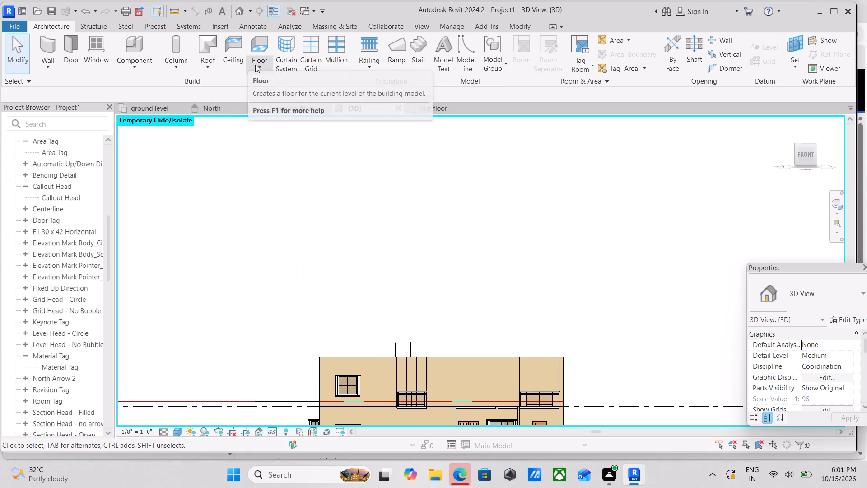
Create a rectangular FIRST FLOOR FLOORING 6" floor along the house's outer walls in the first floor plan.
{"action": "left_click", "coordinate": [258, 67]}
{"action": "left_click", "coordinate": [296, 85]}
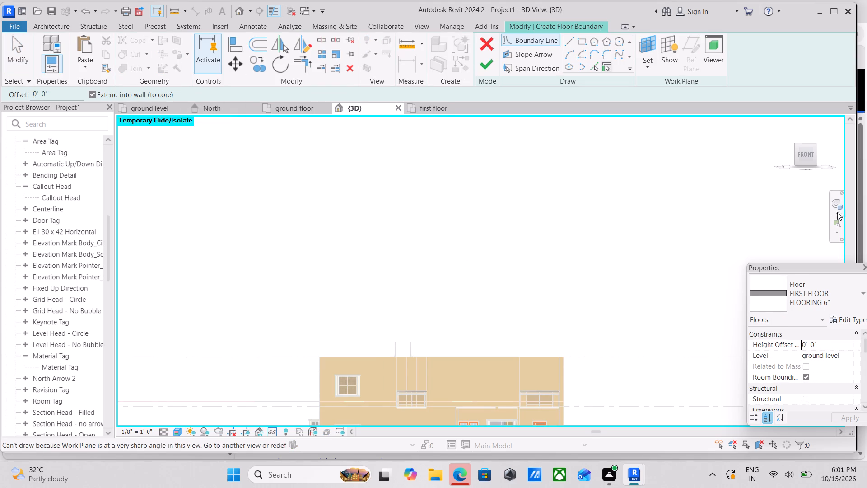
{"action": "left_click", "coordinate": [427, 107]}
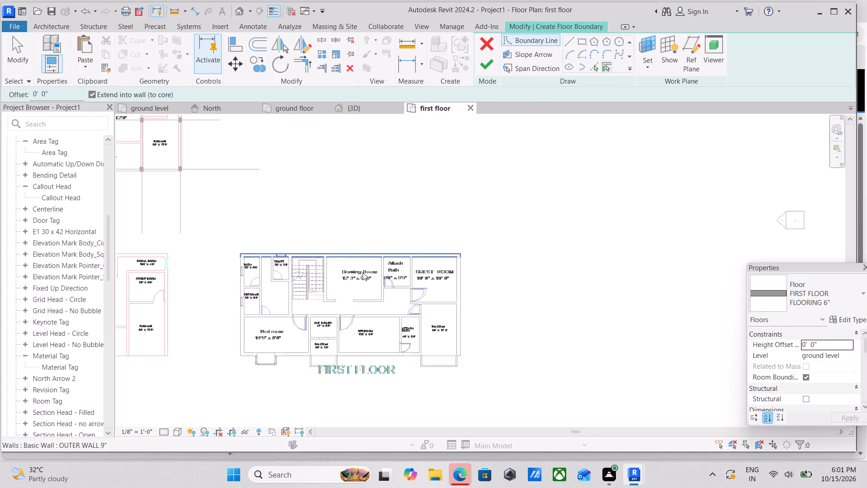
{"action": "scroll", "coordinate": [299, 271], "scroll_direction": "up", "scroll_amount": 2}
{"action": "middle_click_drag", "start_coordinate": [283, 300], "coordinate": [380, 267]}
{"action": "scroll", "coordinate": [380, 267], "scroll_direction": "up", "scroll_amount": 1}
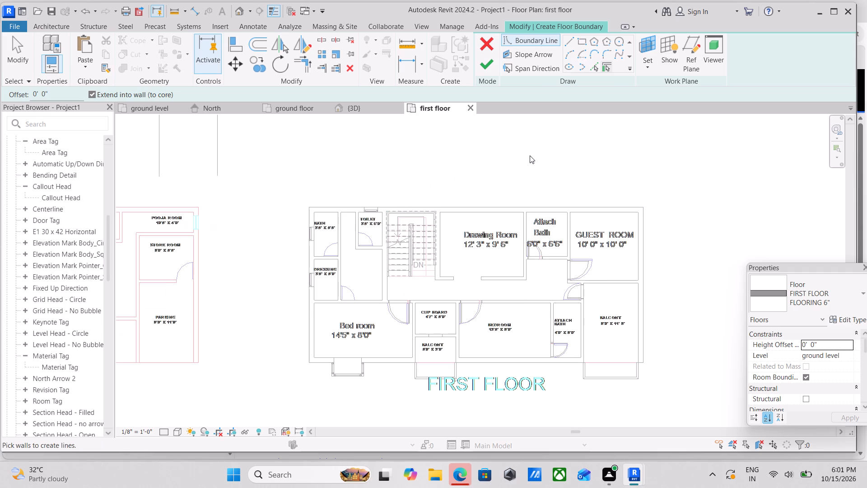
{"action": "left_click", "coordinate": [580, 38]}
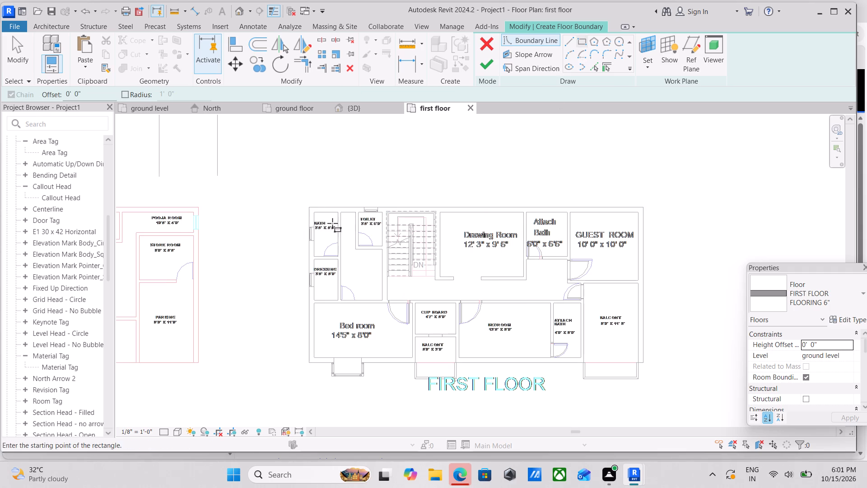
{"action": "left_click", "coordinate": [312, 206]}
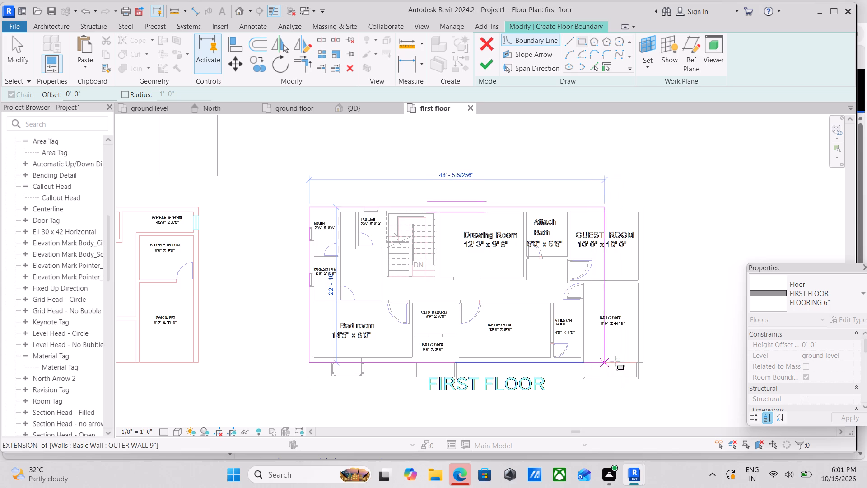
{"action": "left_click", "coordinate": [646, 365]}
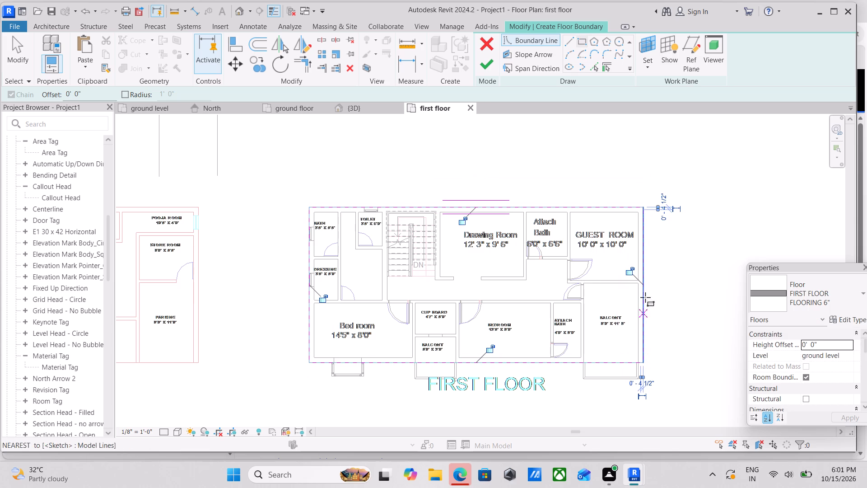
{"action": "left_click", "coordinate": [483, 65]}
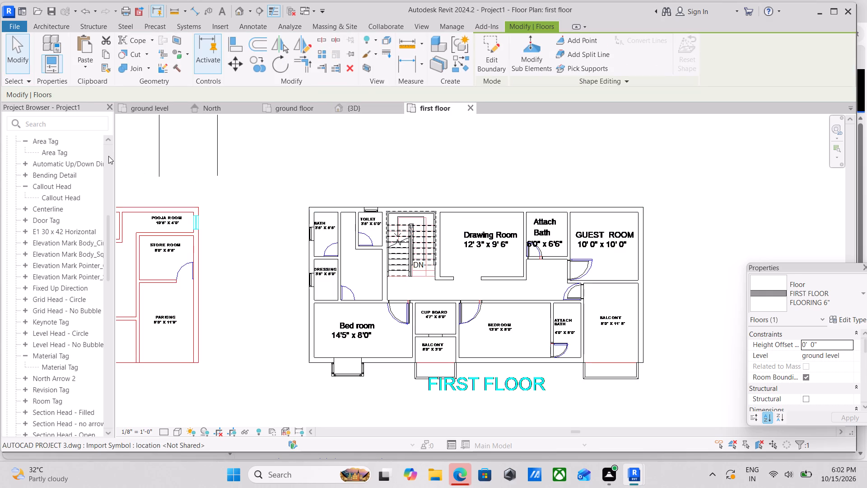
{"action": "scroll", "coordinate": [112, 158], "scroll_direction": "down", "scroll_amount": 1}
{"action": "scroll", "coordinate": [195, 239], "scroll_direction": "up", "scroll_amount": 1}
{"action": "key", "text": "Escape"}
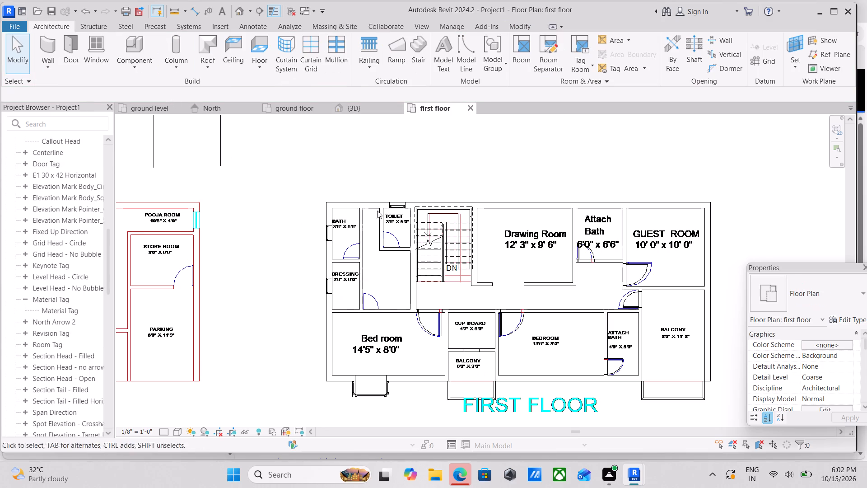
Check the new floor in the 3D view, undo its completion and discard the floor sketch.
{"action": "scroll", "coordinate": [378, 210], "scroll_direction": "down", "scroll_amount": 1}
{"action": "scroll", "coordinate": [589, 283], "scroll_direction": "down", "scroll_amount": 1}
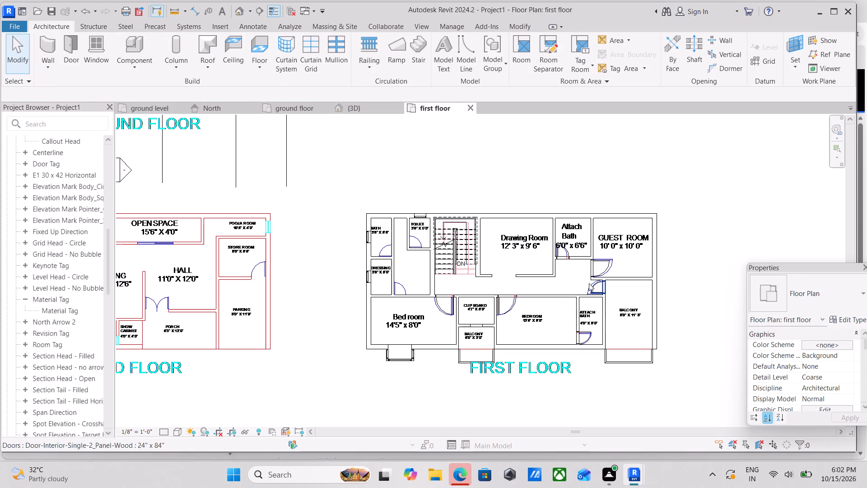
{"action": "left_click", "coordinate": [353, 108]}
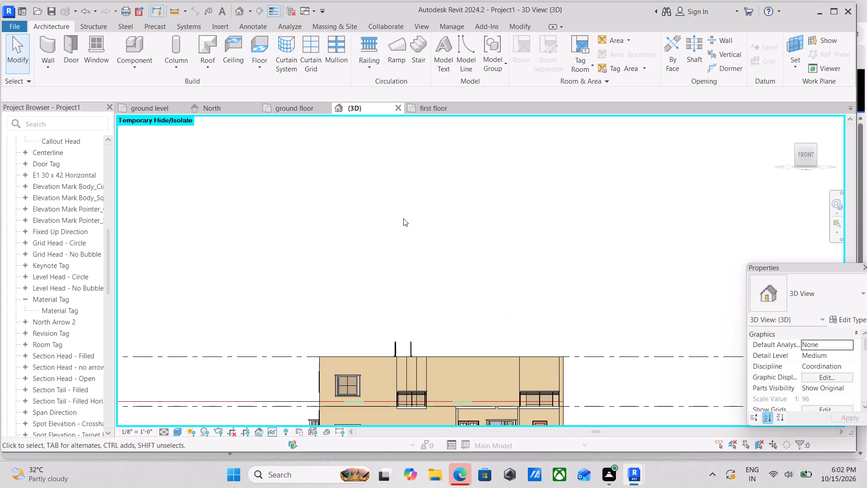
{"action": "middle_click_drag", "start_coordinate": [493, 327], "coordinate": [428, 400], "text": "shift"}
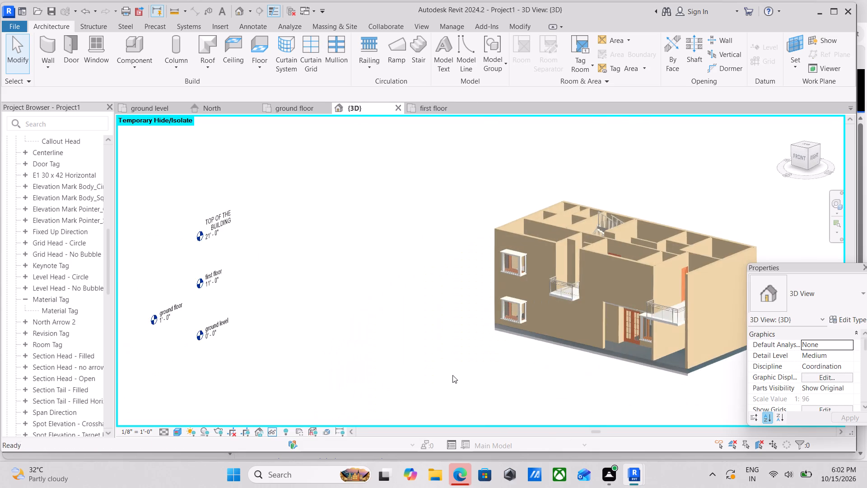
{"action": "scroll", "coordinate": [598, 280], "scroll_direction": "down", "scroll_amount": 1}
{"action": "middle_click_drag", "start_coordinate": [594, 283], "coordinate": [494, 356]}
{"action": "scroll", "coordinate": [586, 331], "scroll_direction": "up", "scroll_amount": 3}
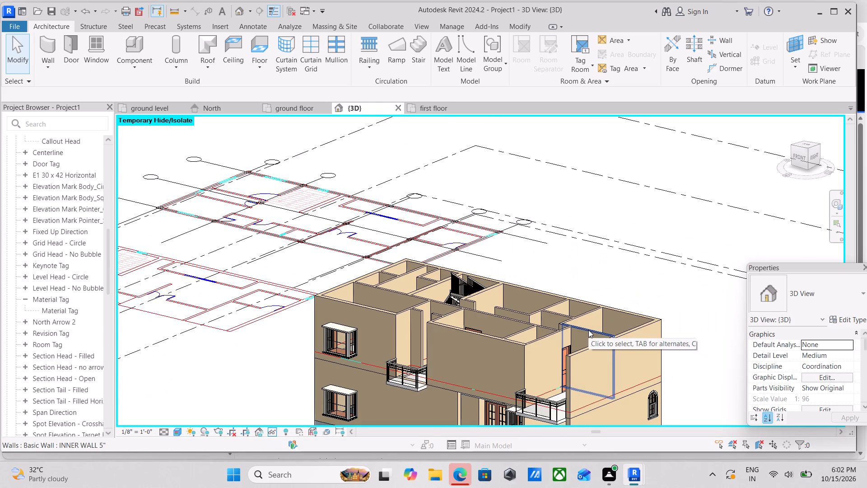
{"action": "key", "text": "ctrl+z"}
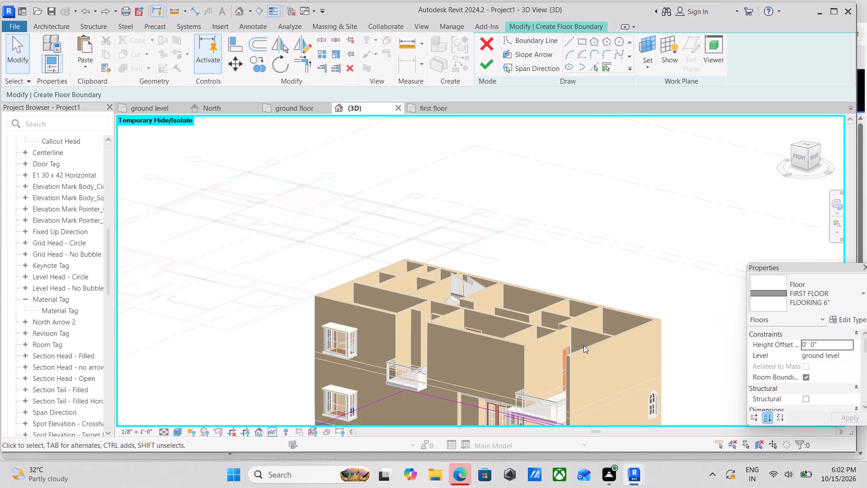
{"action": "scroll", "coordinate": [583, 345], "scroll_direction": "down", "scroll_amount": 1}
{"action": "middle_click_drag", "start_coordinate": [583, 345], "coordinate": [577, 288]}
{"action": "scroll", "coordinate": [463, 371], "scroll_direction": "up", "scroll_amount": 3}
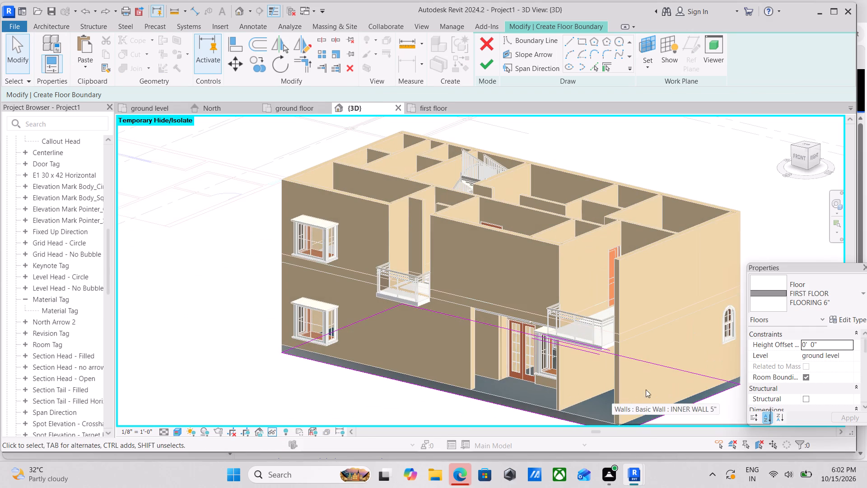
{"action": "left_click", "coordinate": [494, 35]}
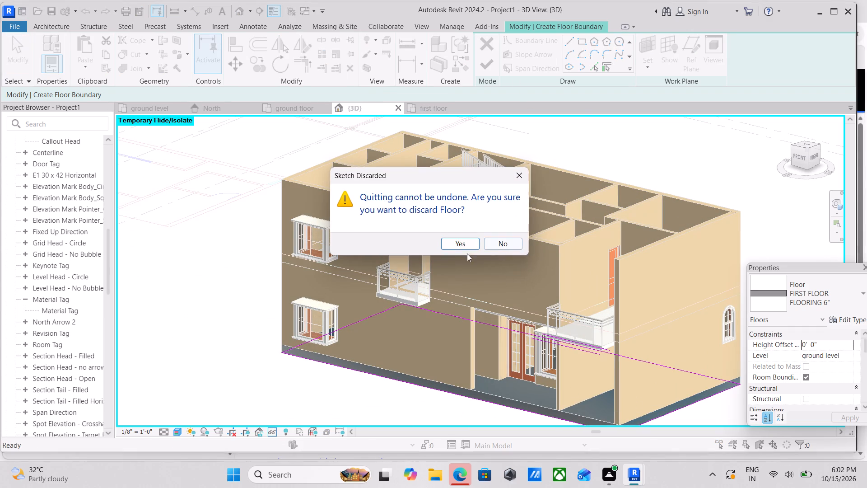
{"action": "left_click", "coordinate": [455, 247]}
Examine the first-floor slab, front balconies and open wall tops from the raised front-right corner.
{"action": "scroll", "coordinate": [699, 325], "scroll_direction": "up", "scroll_amount": 6}
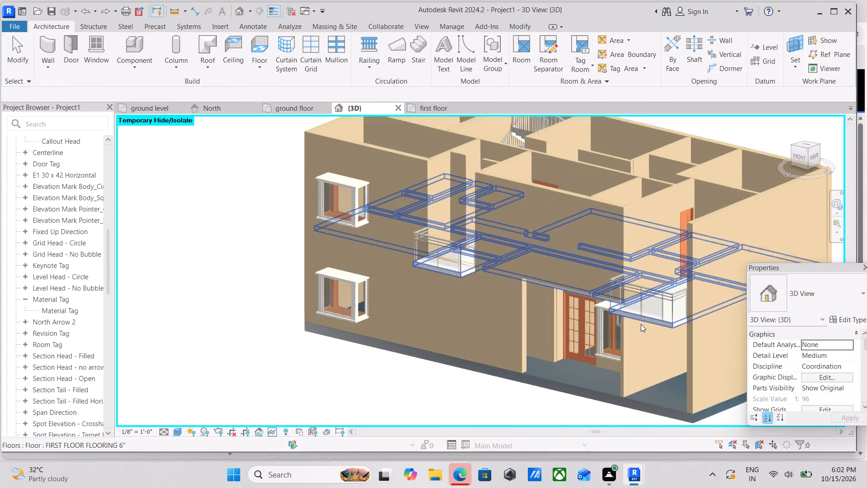
{"action": "left_click", "coordinate": [643, 318]}
{"action": "scroll", "coordinate": [643, 318], "scroll_direction": "down", "scroll_amount": 2}
{"action": "key", "text": "Escape"}
{"action": "scroll", "coordinate": [545, 291], "scroll_direction": "down", "scroll_amount": 2}
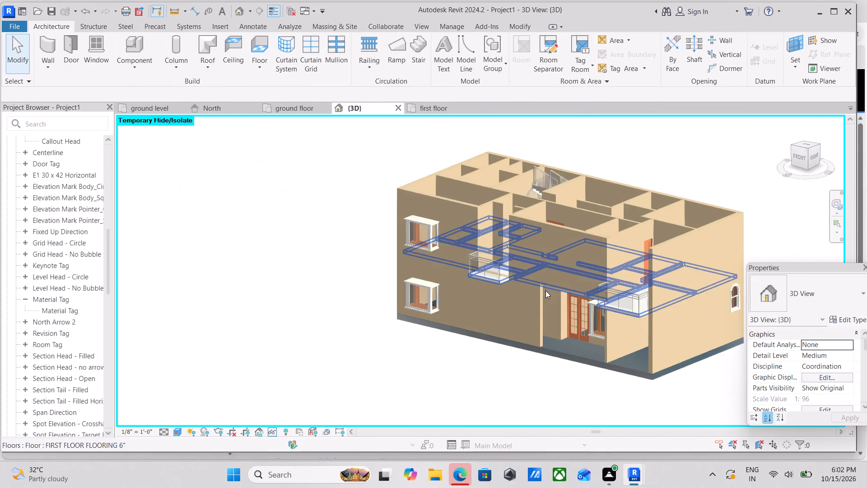
{"action": "middle_click_drag", "start_coordinate": [545, 291], "coordinate": [498, 346]}
{"action": "scroll", "coordinate": [656, 327], "scroll_direction": "up", "scroll_amount": 3}
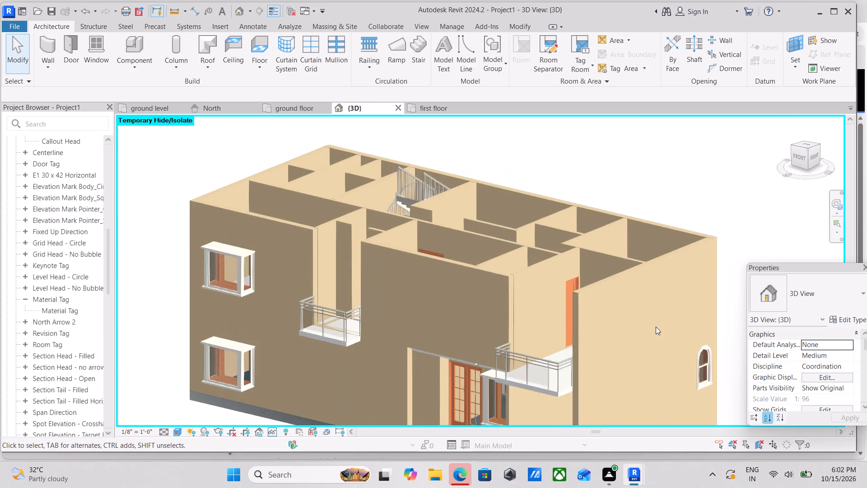
{"action": "middle_click_drag", "start_coordinate": [674, 313], "coordinate": [611, 278]}
{"action": "scroll", "coordinate": [607, 278], "scroll_direction": "down", "scroll_amount": 4}
{"action": "middle_click_drag", "start_coordinate": [607, 278], "coordinate": [607, 293]}
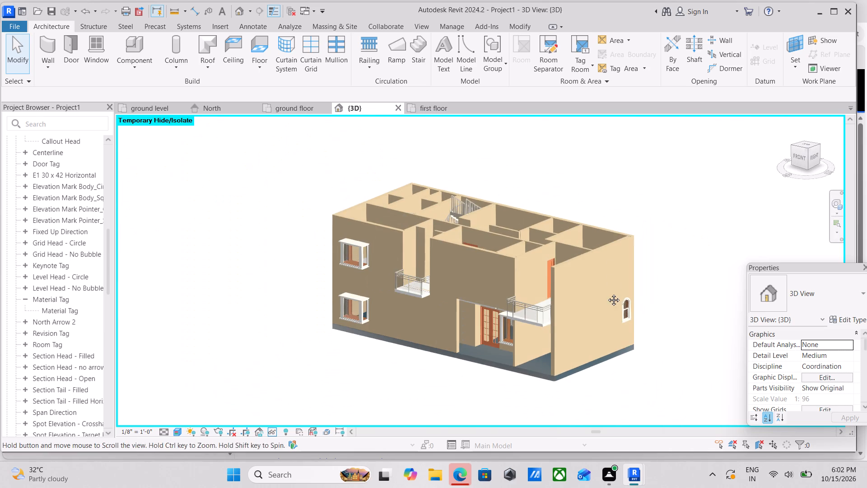
{"action": "middle_click_drag", "start_coordinate": [607, 293], "coordinate": [607, 308]}
{"action": "scroll", "coordinate": [583, 311], "scroll_direction": "up", "scroll_amount": 2}
{"action": "middle_click_drag", "start_coordinate": [583, 311], "coordinate": [575, 334]}
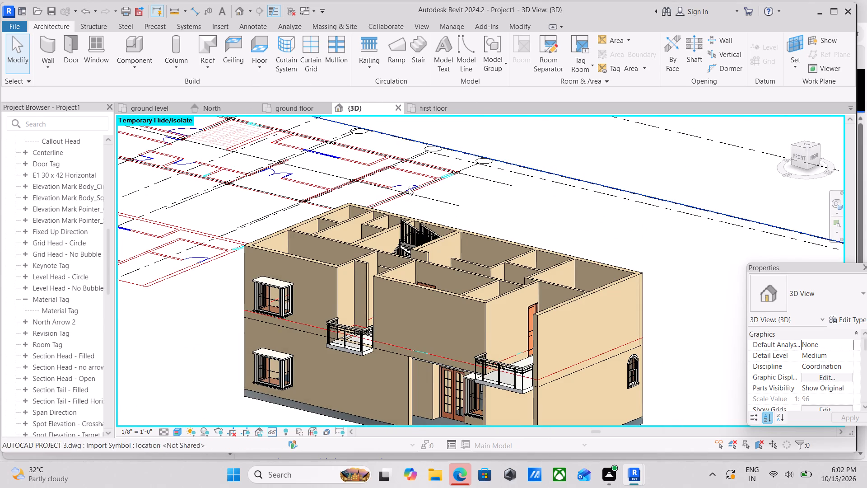
Examine the house from its front-left corner and raised front, checking the side windows and stair railing.
{"action": "scroll", "coordinate": [415, 199], "scroll_direction": "down", "scroll_amount": 2}
{"action": "middle_click_drag", "start_coordinate": [425, 319], "coordinate": [506, 282], "text": "shift"}
{"action": "middle_click_drag", "start_coordinate": [420, 298], "coordinate": [629, 182]}
{"action": "middle_click_drag", "start_coordinate": [433, 274], "coordinate": [499, 266], "text": "shift"}
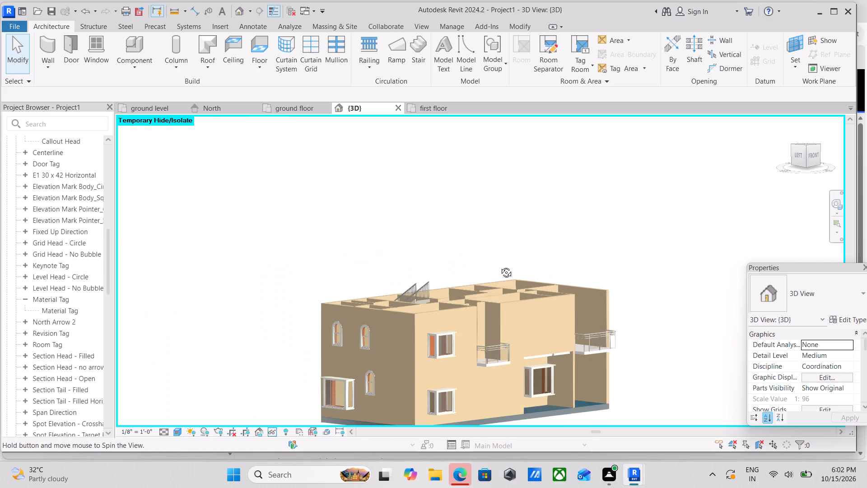
{"action": "middle_click_drag", "start_coordinate": [499, 266], "coordinate": [480, 275], "text": "shift"}
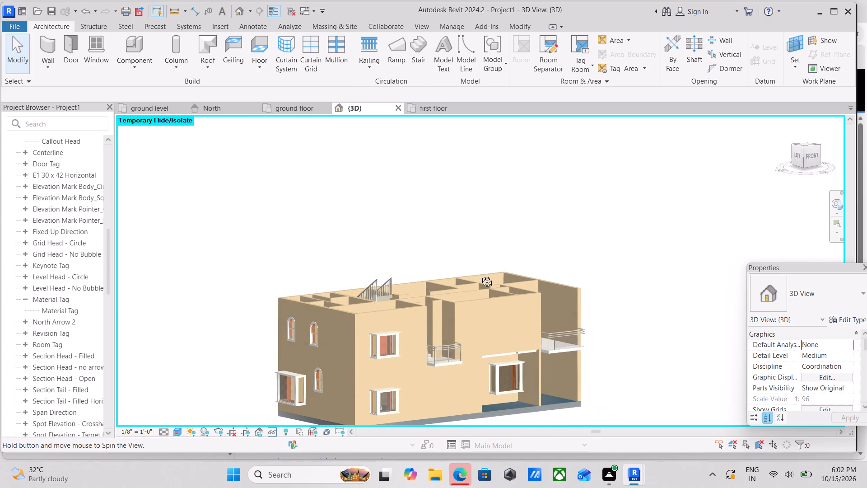
{"action": "middle_click_drag", "start_coordinate": [480, 275], "coordinate": [419, 319], "text": "shift"}
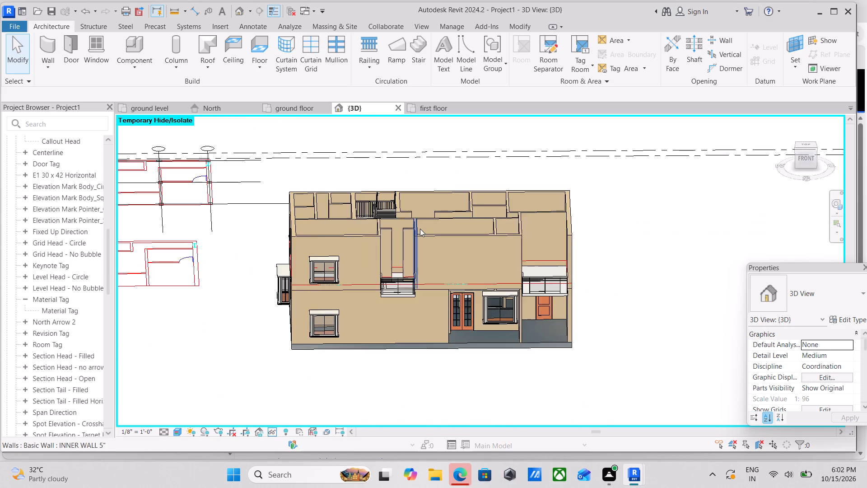
{"action": "scroll", "coordinate": [420, 229], "scroll_direction": "up", "scroll_amount": 3}
{"action": "middle_click_drag", "start_coordinate": [425, 233], "coordinate": [399, 278], "text": "shift"}
{"action": "scroll", "coordinate": [448, 251], "scroll_direction": "down", "scroll_amount": 1}
{"action": "middle_click_drag", "start_coordinate": [448, 251], "coordinate": [424, 310]}
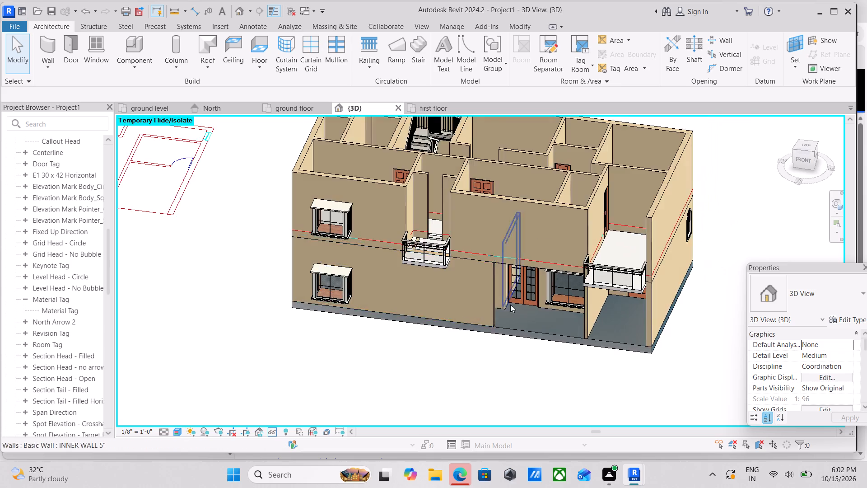
Examine the entrance porch and balconies up close, and the first-floor rooms and staircase from above.
{"action": "scroll", "coordinate": [516, 307], "scroll_direction": "up", "scroll_amount": 7}
{"action": "scroll", "coordinate": [472, 304], "scroll_direction": "up", "scroll_amount": 6}
{"action": "scroll", "coordinate": [472, 304], "scroll_direction": "down", "scroll_amount": 9}
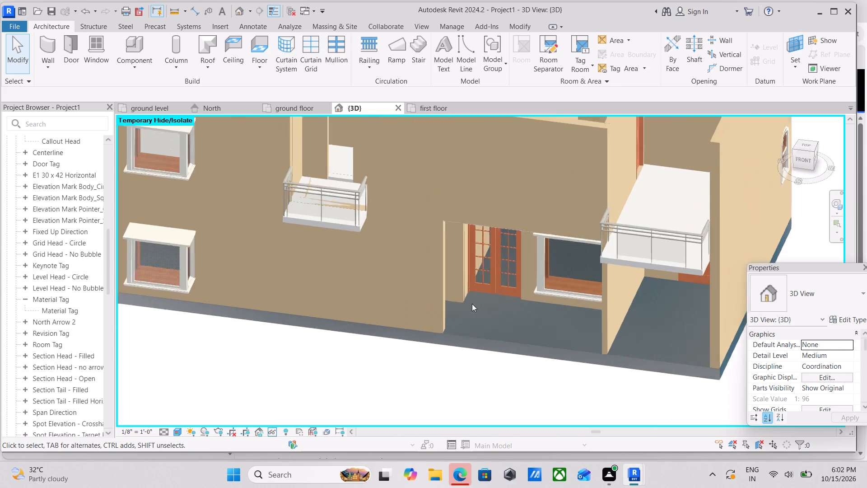
{"action": "scroll", "coordinate": [472, 304], "scroll_direction": "down", "scroll_amount": 1}
{"action": "middle_click_drag", "start_coordinate": [472, 304], "coordinate": [471, 344]}
{"action": "middle_click_drag", "start_coordinate": [483, 245], "coordinate": [494, 316], "text": "shift"}
{"action": "scroll", "coordinate": [474, 231], "scroll_direction": "down", "scroll_amount": 2}
{"action": "middle_click_drag", "start_coordinate": [475, 246], "coordinate": [480, 297]}
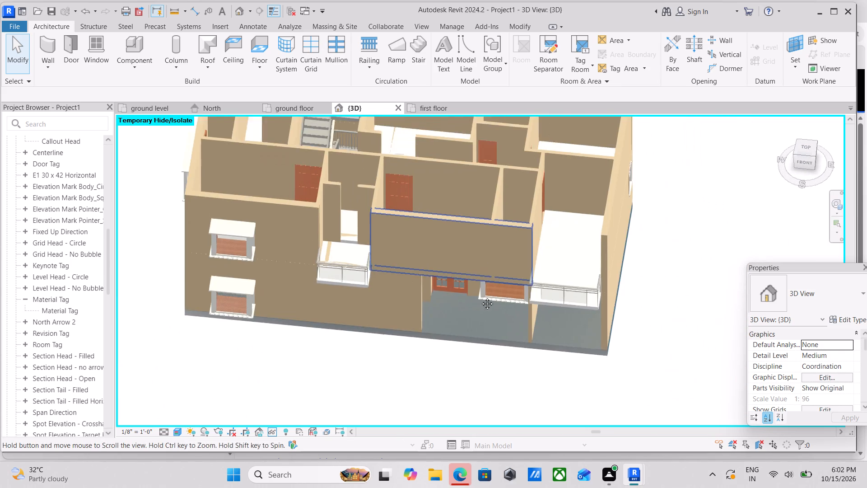
{"action": "middle_click_drag", "start_coordinate": [480, 297], "coordinate": [482, 303]}
{"action": "scroll", "coordinate": [513, 221], "scroll_direction": "down", "scroll_amount": 1}
{"action": "middle_click_drag", "start_coordinate": [513, 221], "coordinate": [510, 267]}
{"action": "scroll", "coordinate": [510, 267], "scroll_direction": "up", "scroll_amount": 1}
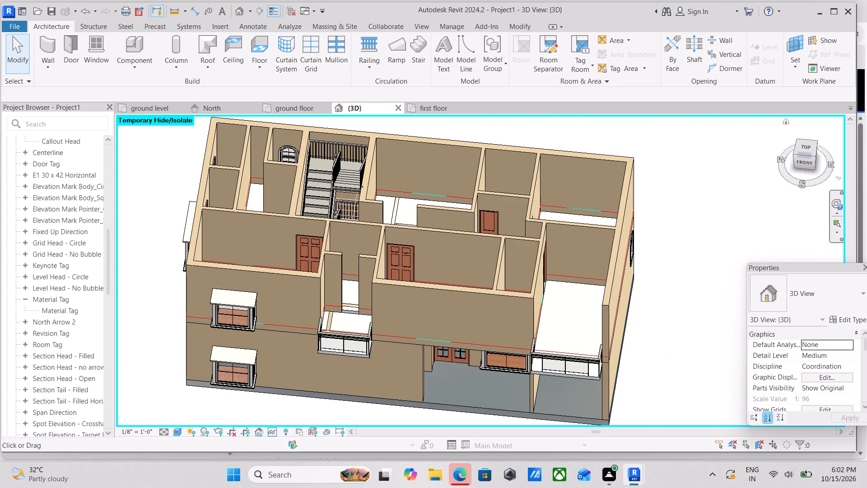
Orient the 3D view to the front and change its visual style to plain shaded material colours.
{"action": "left_click", "coordinate": [806, 161]}
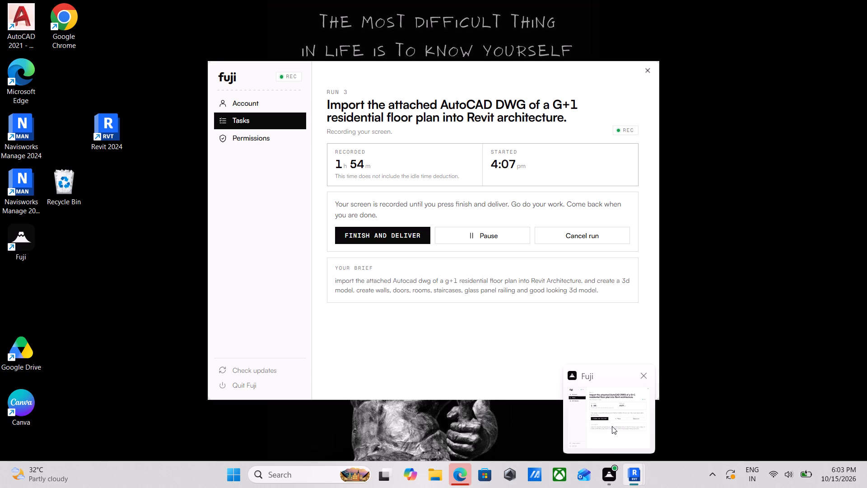
{"action": "scroll", "coordinate": [489, 295], "scroll_direction": "down", "scroll_amount": 1}
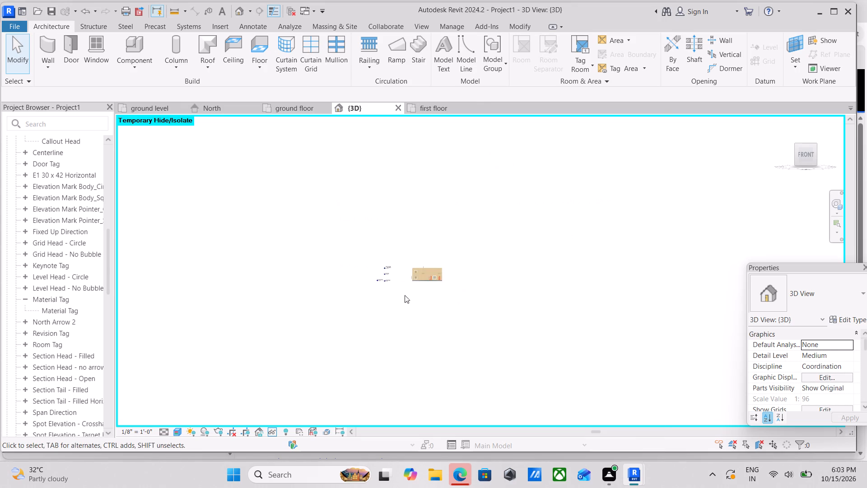
{"action": "scroll", "coordinate": [382, 281], "scroll_direction": "up", "scroll_amount": 12}
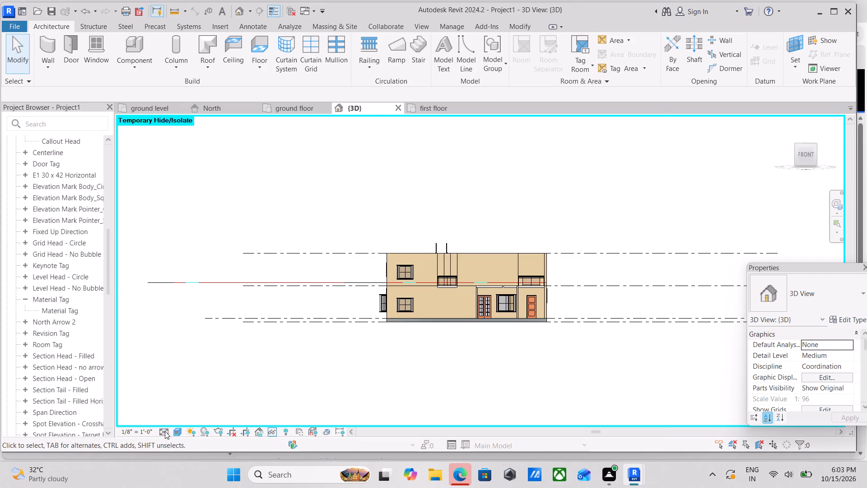
{"action": "left_click", "coordinate": [174, 432]}
{"action": "left_click", "coordinate": [200, 386]}
{"action": "scroll", "coordinate": [455, 308], "scroll_direction": "up", "scroll_amount": 3}
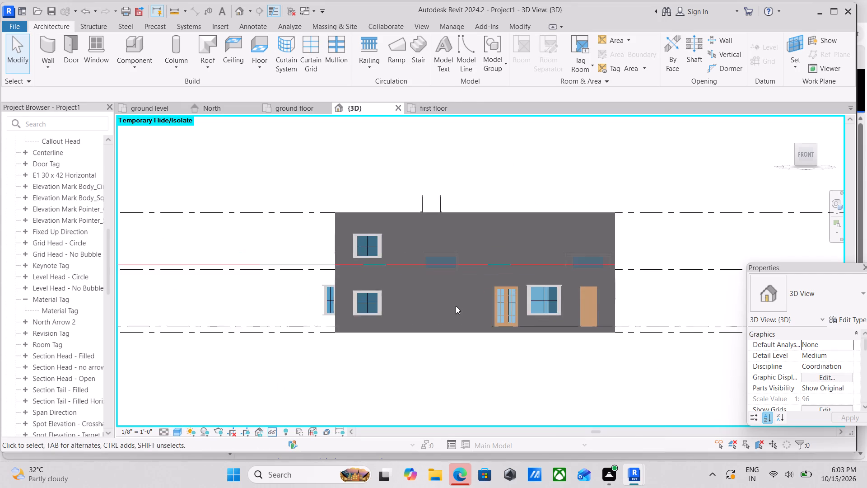
Examine the recoloured house from the front and the raised front-left corner, checking walls, windows and glass balcony railings.
{"action": "scroll", "coordinate": [456, 306], "scroll_direction": "up", "scroll_amount": 8}
{"action": "scroll", "coordinate": [446, 293], "scroll_direction": "down", "scroll_amount": 4}
{"action": "middle_click_drag", "start_coordinate": [407, 272], "coordinate": [409, 314], "text": "shift"}
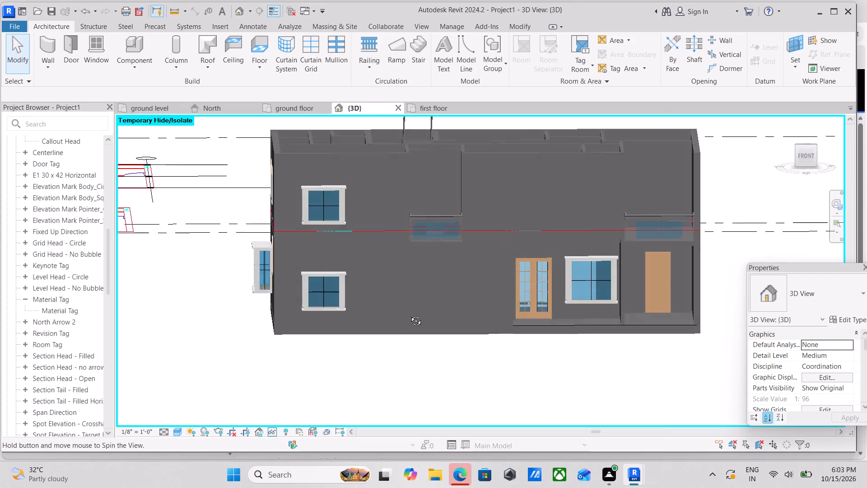
{"action": "middle_click_drag", "start_coordinate": [409, 314], "coordinate": [409, 341], "text": "shift"}
{"action": "scroll", "coordinate": [409, 340], "scroll_direction": "down", "scroll_amount": 1, "text": "shift"}
{"action": "middle_click_drag", "start_coordinate": [428, 277], "coordinate": [481, 347], "text": "shift"}
{"action": "scroll", "coordinate": [481, 347], "scroll_direction": "down", "scroll_amount": 1}
{"action": "middle_click_drag", "start_coordinate": [481, 347], "coordinate": [483, 327]}
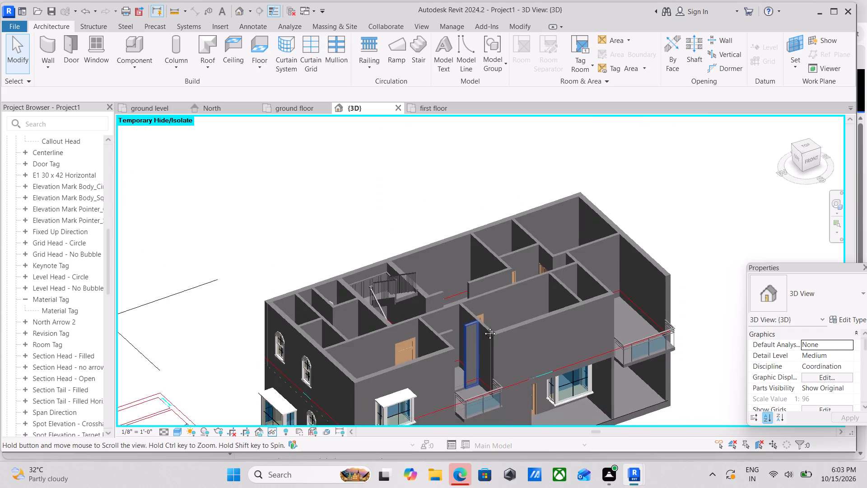
{"action": "middle_click_drag", "start_coordinate": [483, 327], "coordinate": [509, 296]}
{"action": "scroll", "coordinate": [426, 316], "scroll_direction": "up", "scroll_amount": 1}
{"action": "scroll", "coordinate": [426, 316], "scroll_direction": "down", "scroll_amount": 2}
{"action": "middle_click_drag", "start_coordinate": [426, 315], "coordinate": [442, 335]}
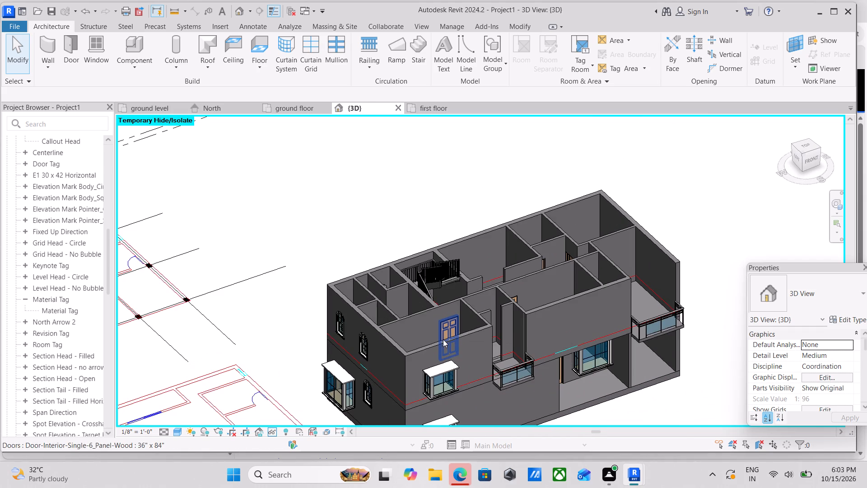
{"action": "scroll", "coordinate": [479, 316], "scroll_direction": "up", "scroll_amount": 2}
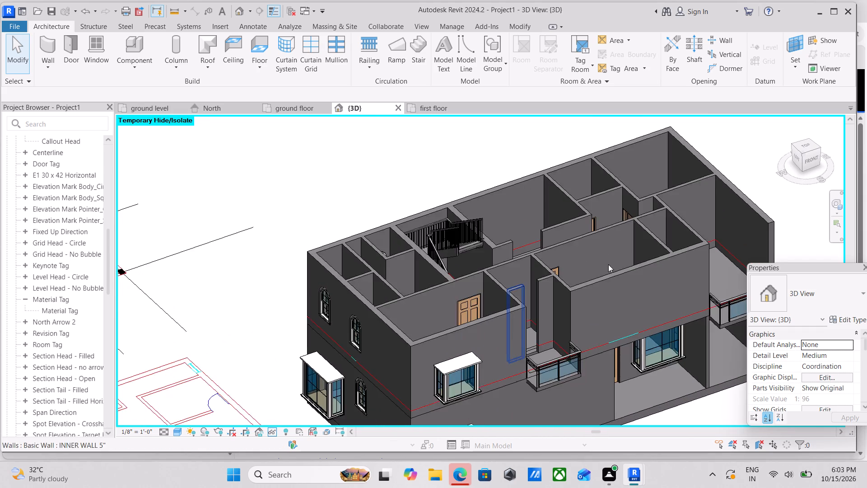
{"action": "scroll", "coordinate": [619, 260], "scroll_direction": "down", "scroll_amount": 4}
{"action": "middle_click_drag", "start_coordinate": [619, 260], "coordinate": [561, 287]}
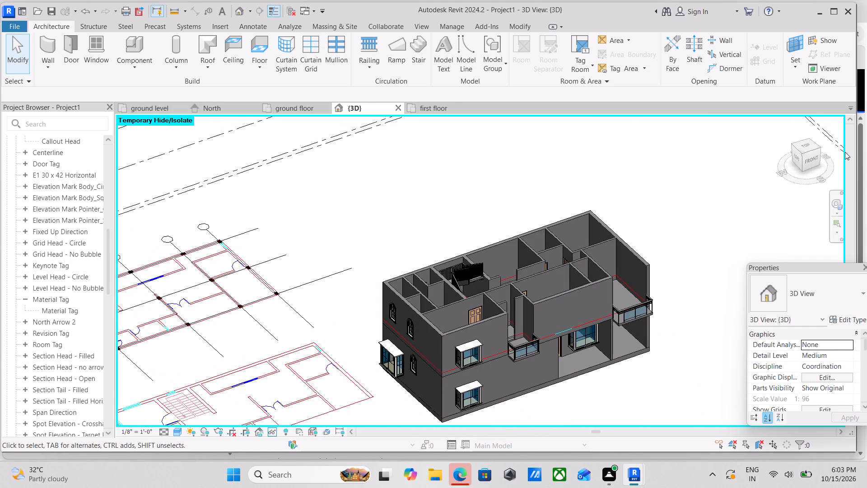
Return the 3D view to the front, try the Level command, and open the North elevation at the building levels.
{"action": "left_click", "coordinate": [812, 160]}
{"action": "scroll", "coordinate": [404, 249], "scroll_direction": "up", "scroll_amount": 2}
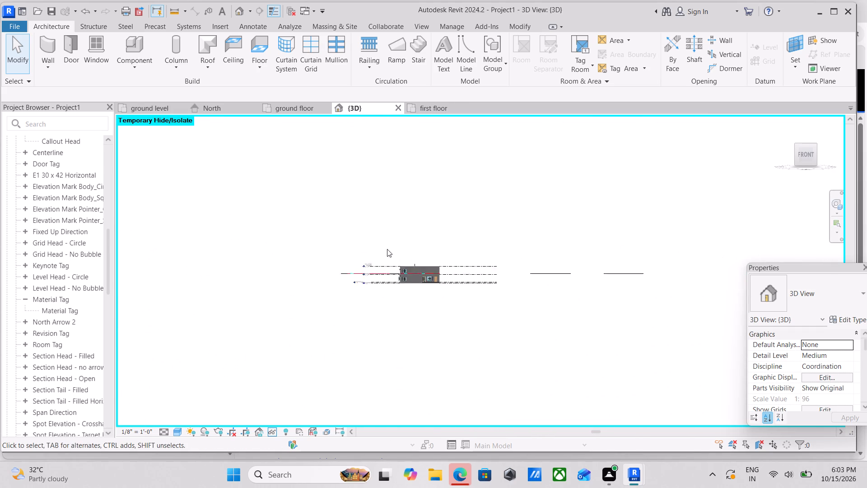
{"action": "scroll", "coordinate": [387, 249], "scroll_direction": "up", "scroll_amount": 4}
{"action": "type", "text": "LL"}
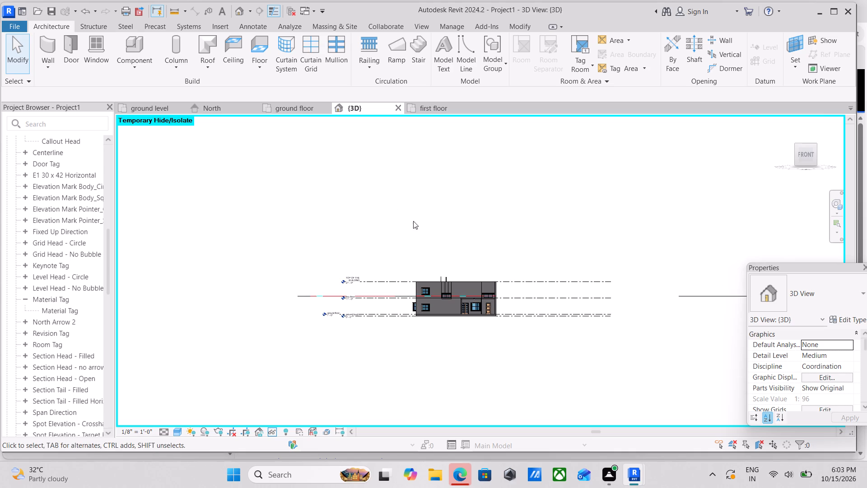
{"action": "left_click", "coordinate": [219, 103]}
{"action": "middle_click_drag", "start_coordinate": [392, 220], "coordinate": [612, 247]}
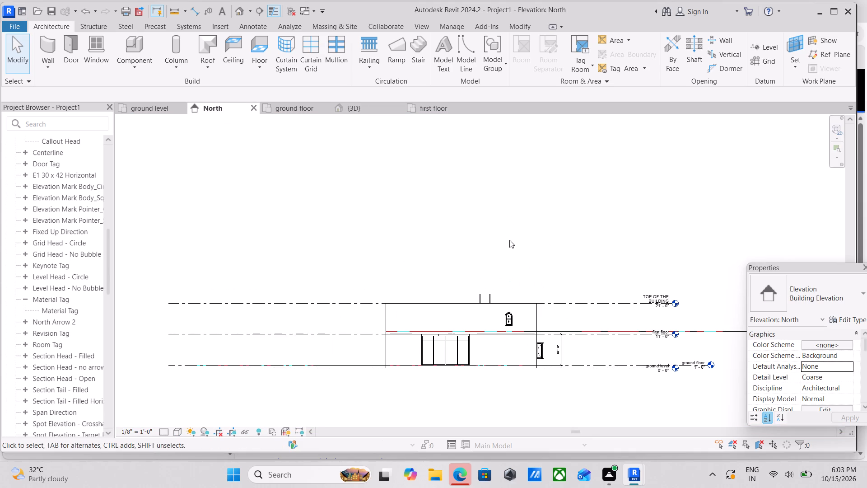
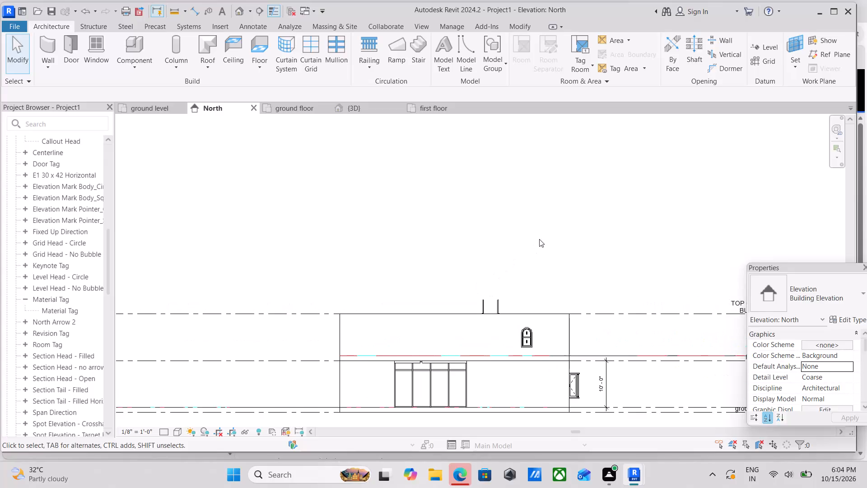
In the North elevation, create a new level offset 3' 0" above the TOP OF THE BUILDING level.
{"action": "middle_click_drag", "start_coordinate": [539, 239], "coordinate": [471, 244]}
{"action": "scroll", "coordinate": [475, 244], "scroll_direction": "up", "scroll_amount": 1}
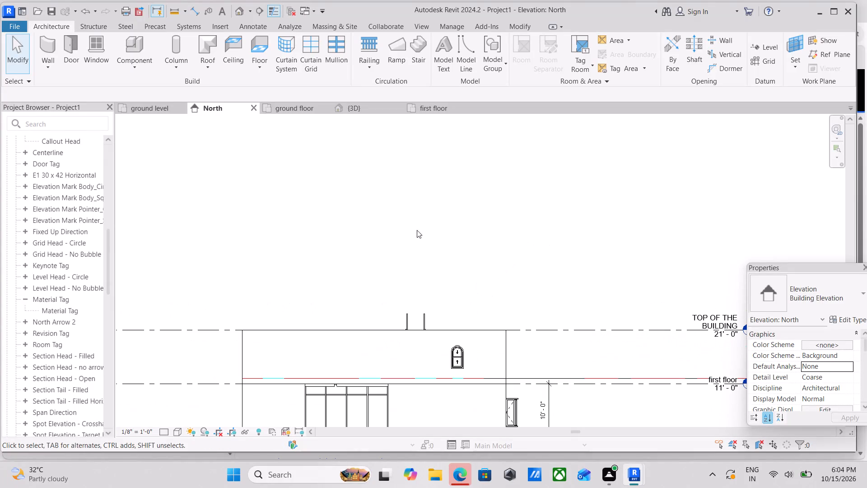
{"action": "scroll", "coordinate": [521, 242], "scroll_direction": "down", "scroll_amount": 1}
{"action": "middle_click_drag", "start_coordinate": [509, 233], "coordinate": [497, 211]}
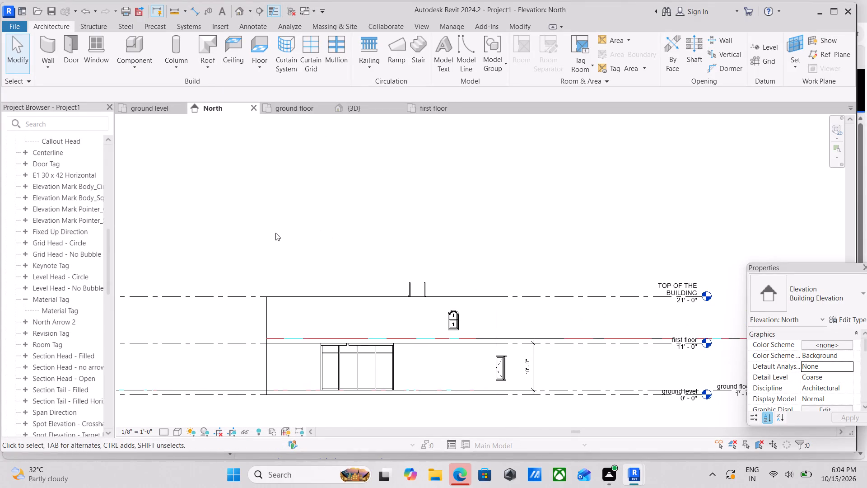
{"action": "middle_click_drag", "start_coordinate": [275, 233], "coordinate": [321, 237]}
{"action": "middle_click_drag", "start_coordinate": [321, 237], "coordinate": [338, 237]}
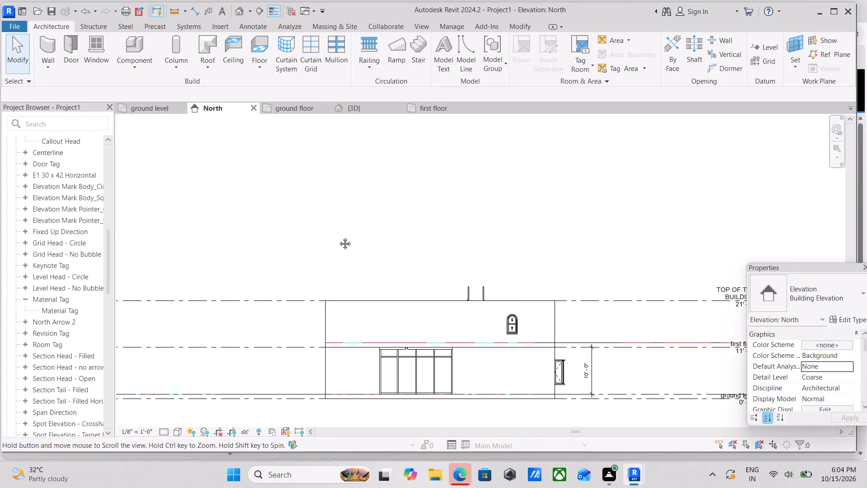
{"action": "middle_click_drag", "start_coordinate": [338, 237], "coordinate": [339, 236]}
{"action": "scroll", "coordinate": [389, 255], "scroll_direction": "down", "scroll_amount": 3}
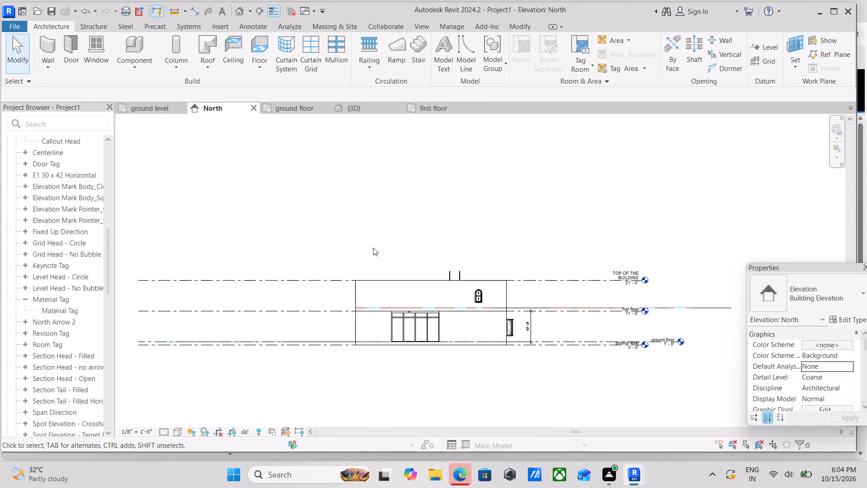
{"action": "middle_click_drag", "start_coordinate": [369, 248], "coordinate": [380, 269]}
{"action": "scroll", "coordinate": [380, 269], "scroll_direction": "up", "scroll_amount": 1}
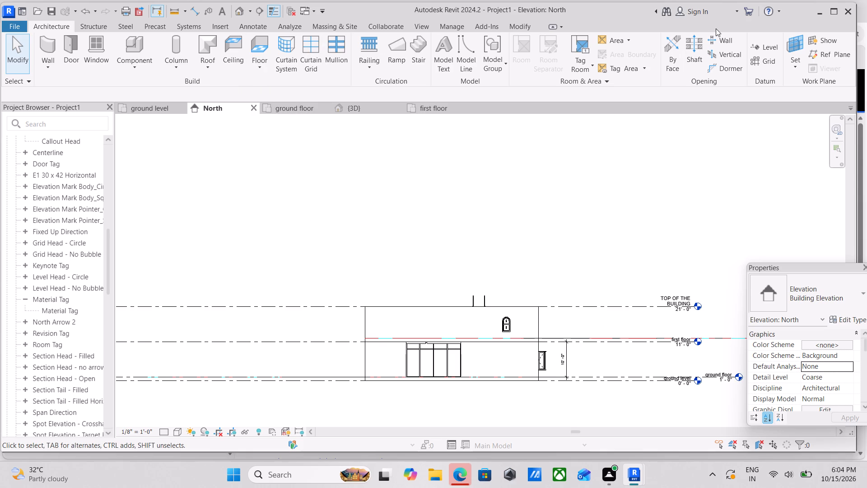
{"action": "left_click", "coordinate": [755, 40]}
{"action": "left_click", "coordinate": [759, 46]}
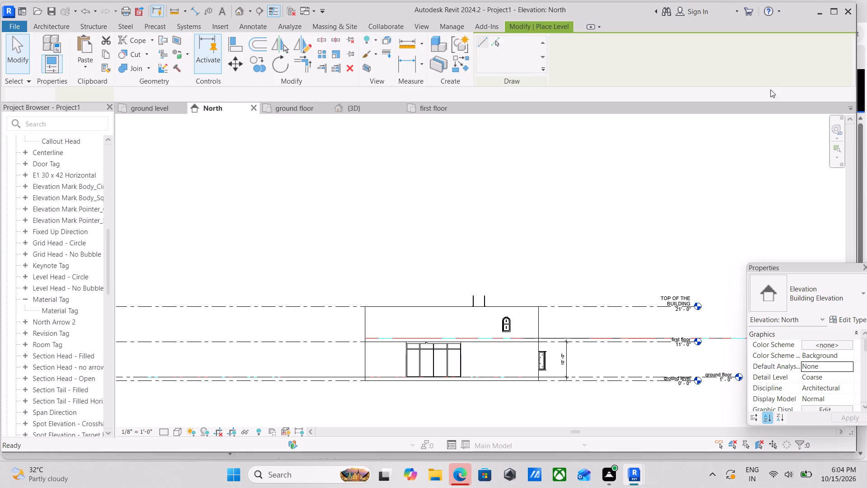
{"action": "left_click", "coordinate": [494, 40]}
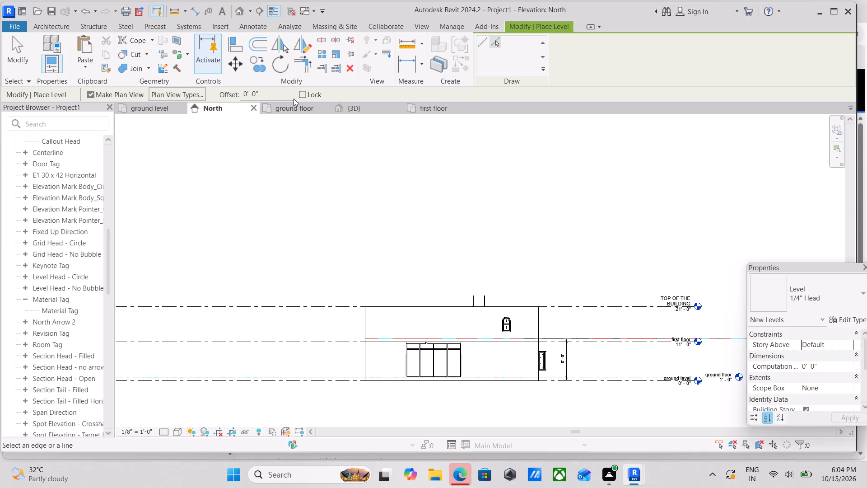
{"action": "left_click_drag", "start_coordinate": [279, 94], "coordinate": [197, 92]}
{"action": "type", "text": "3'"}
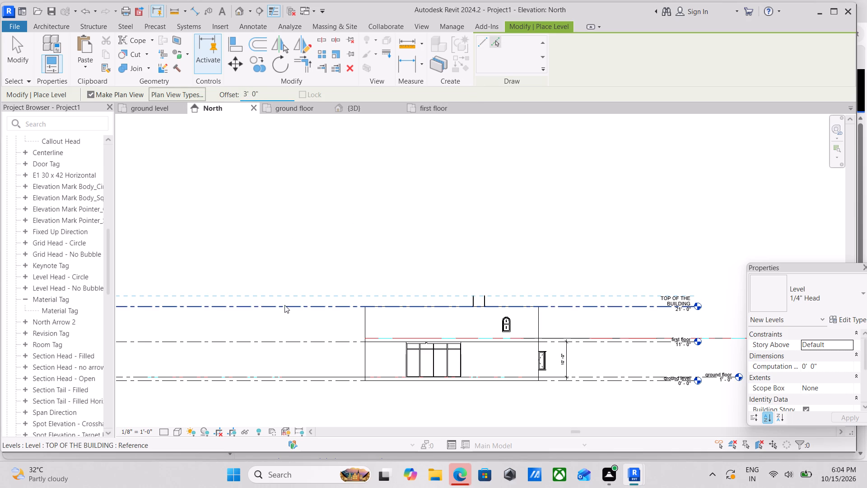
{"action": "left_click", "coordinate": [284, 305]}
{"action": "scroll", "coordinate": [410, 292], "scroll_direction": "up", "scroll_amount": 2}
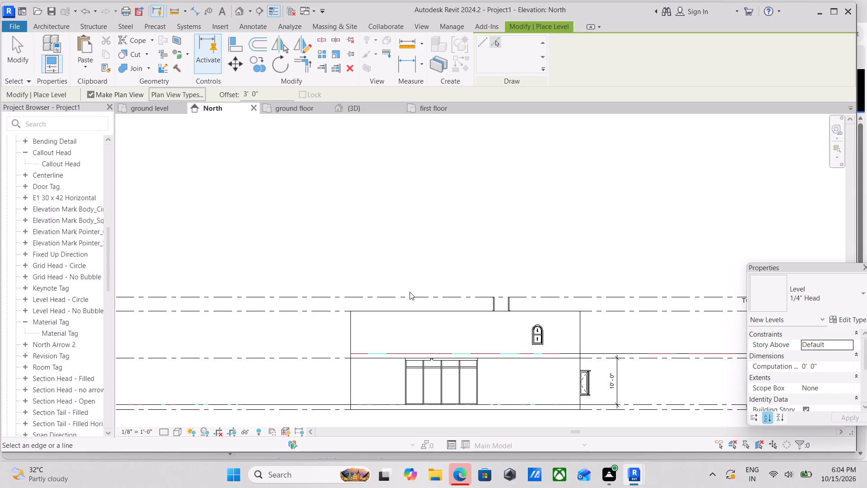
{"action": "key", "text": "Escape"}
Examine the new level above the building in the North elevation and in the 3D view.
{"action": "scroll", "coordinate": [410, 292], "scroll_direction": "down", "scroll_amount": 5}
{"action": "scroll", "coordinate": [446, 261], "scroll_direction": "down", "scroll_amount": 2}
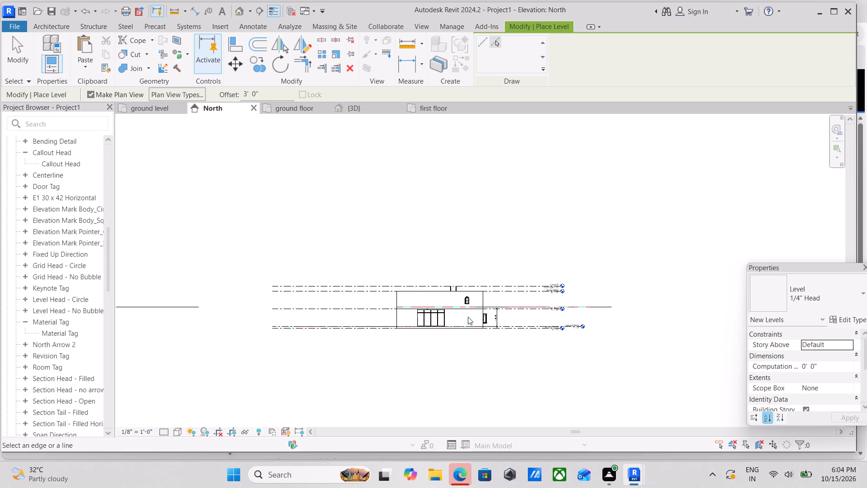
{"action": "scroll", "coordinate": [462, 320], "scroll_direction": "up", "scroll_amount": 9}
{"action": "middle_click_drag", "start_coordinate": [441, 287], "coordinate": [426, 322], "text": "shift"}
{"action": "left_click", "coordinate": [358, 109]}
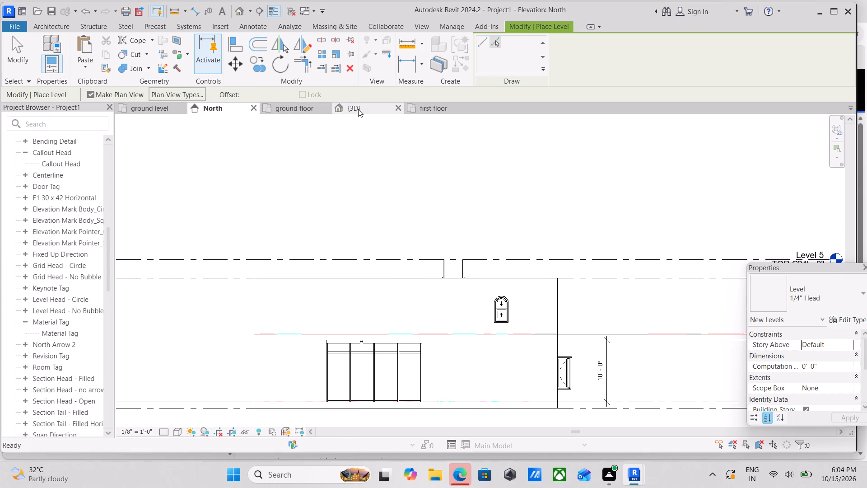
{"action": "scroll", "coordinate": [481, 251], "scroll_direction": "down", "scroll_amount": 1}
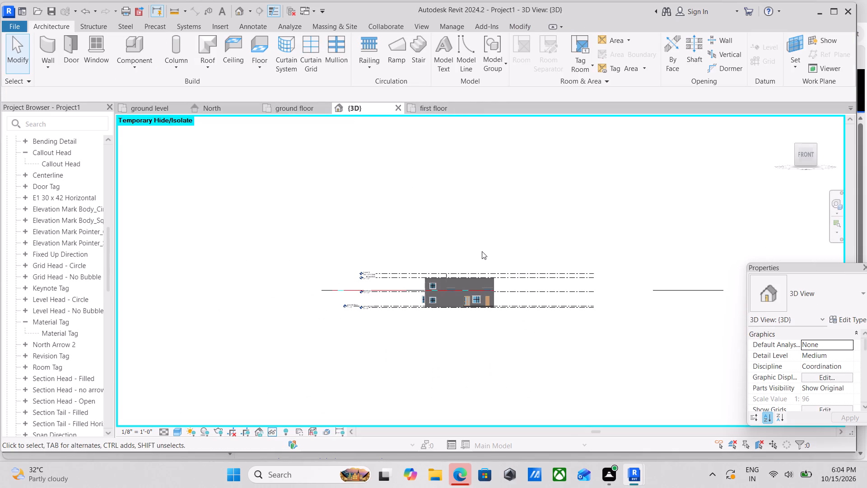
{"action": "scroll", "coordinate": [368, 274], "scroll_direction": "up", "scroll_amount": 6}
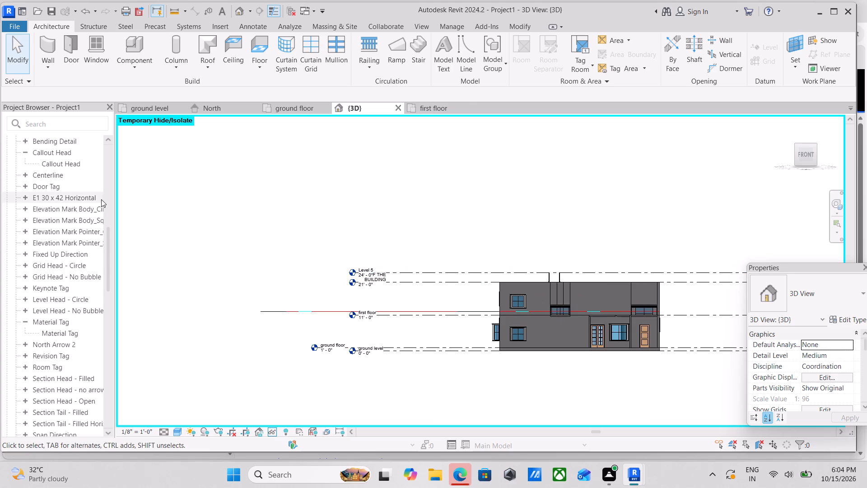
Open the Level 5 floor plan and set its underlay base level to ground floor.
{"action": "scroll", "coordinate": [71, 139], "scroll_direction": "up", "scroll_amount": 6}
{"action": "scroll", "coordinate": [44, 171], "scroll_direction": "up", "scroll_amount": 3}
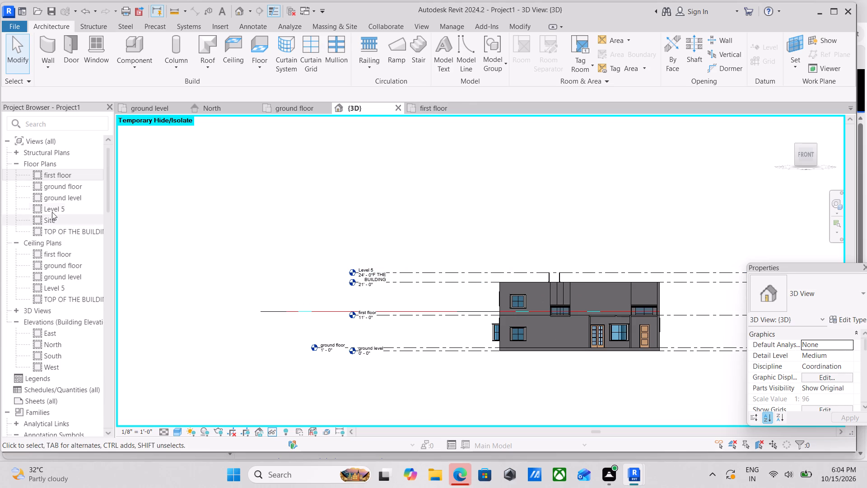
{"action": "double_click", "coordinate": [52, 212]}
{"action": "scroll", "coordinate": [491, 319], "scroll_direction": "up", "scroll_amount": 3}
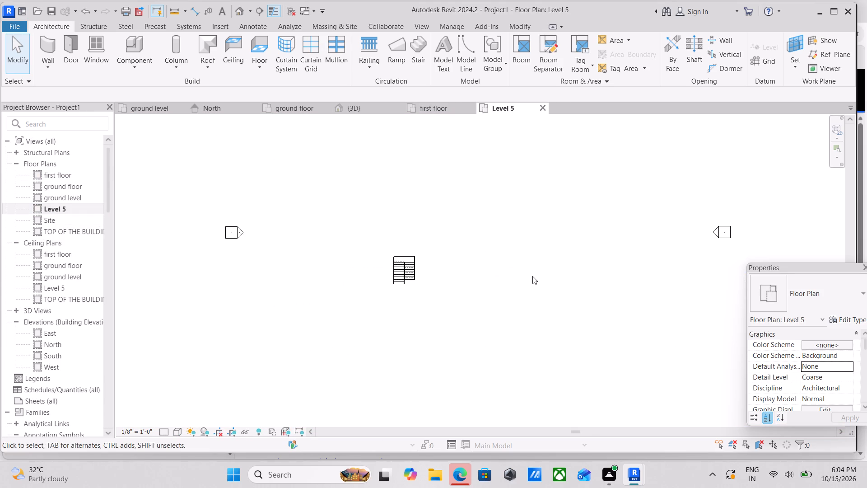
{"action": "middle_click_drag", "start_coordinate": [532, 276], "coordinate": [453, 315]}
{"action": "scroll", "coordinate": [803, 380], "scroll_direction": "down", "scroll_amount": 3}
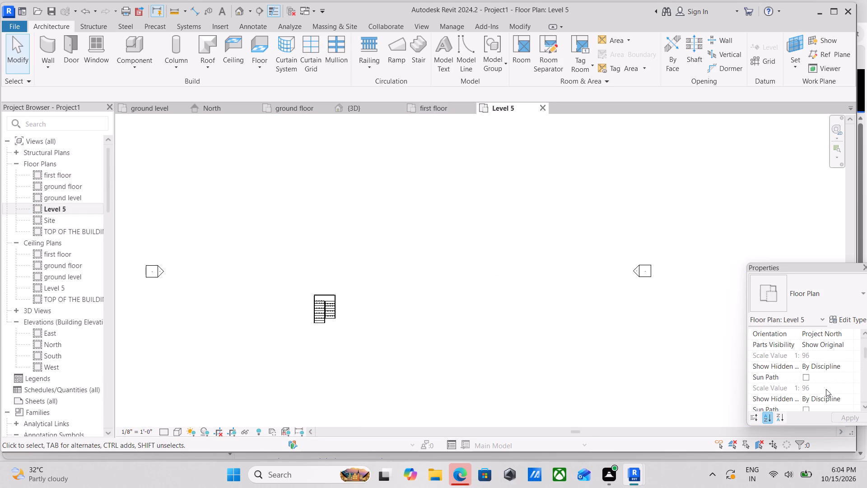
{"action": "scroll", "coordinate": [831, 391], "scroll_direction": "down", "scroll_amount": 2}
{"action": "left_click", "coordinate": [836, 375]}
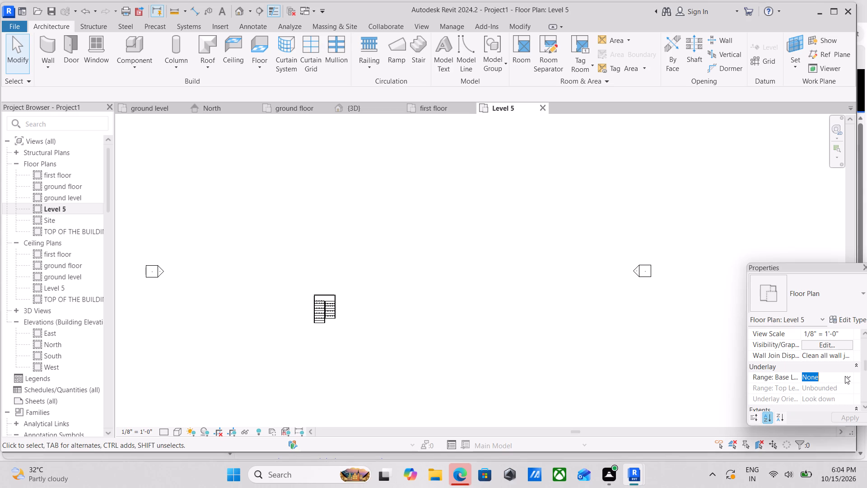
{"action": "left_click", "coordinate": [848, 376]}
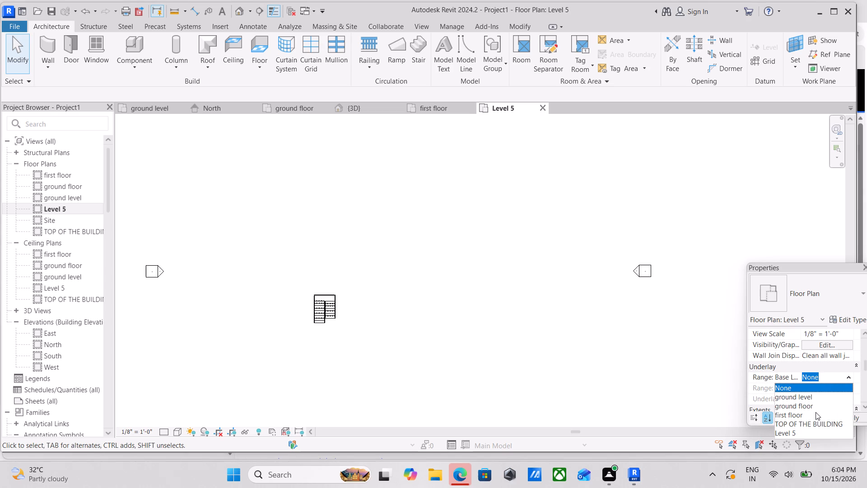
{"action": "left_click", "coordinate": [811, 404]}
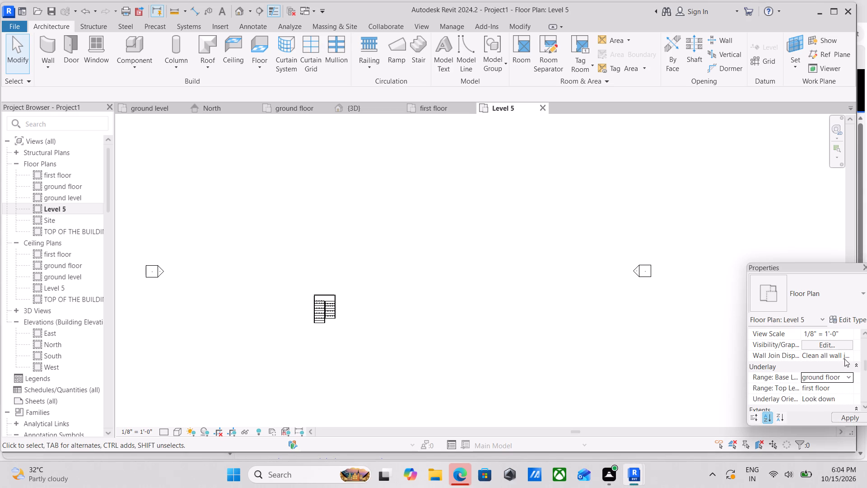
Create a Generic - 12" roof by footprint on Level 5 without slope, as a rectangle about 47' 7" long over the house.
{"action": "scroll", "coordinate": [311, 309], "scroll_direction": "up", "scroll_amount": 5}
{"action": "scroll", "coordinate": [246, 307], "scroll_direction": "up", "scroll_amount": 3}
{"action": "middle_click_drag", "start_coordinate": [256, 298], "coordinate": [288, 256]}
{"action": "scroll", "coordinate": [291, 253], "scroll_direction": "up", "scroll_amount": 1}
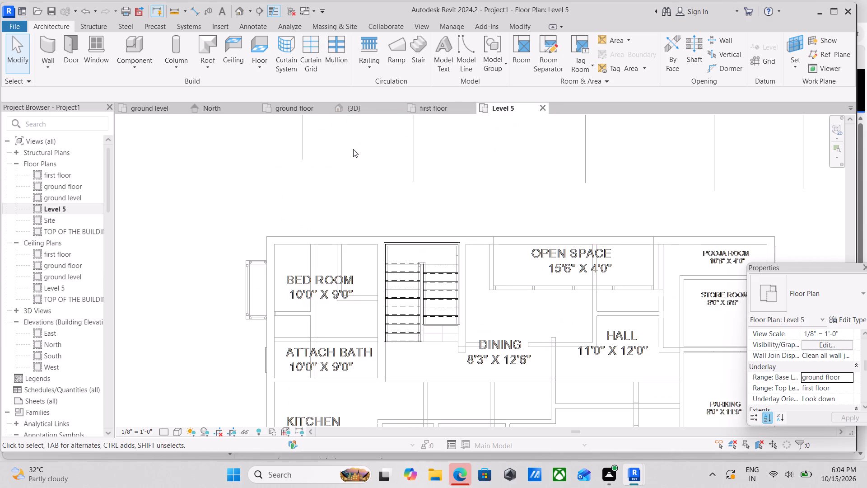
{"action": "scroll", "coordinate": [354, 149], "scroll_direction": "down", "scroll_amount": 3}
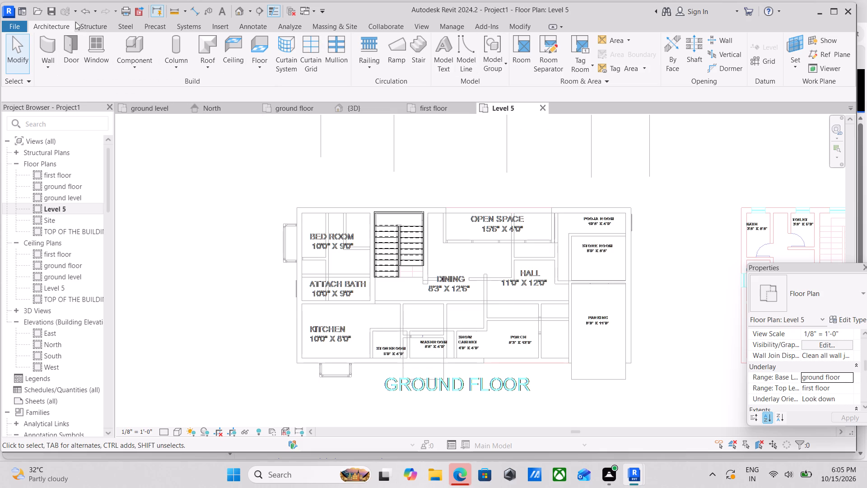
{"action": "left_click", "coordinate": [214, 28]}
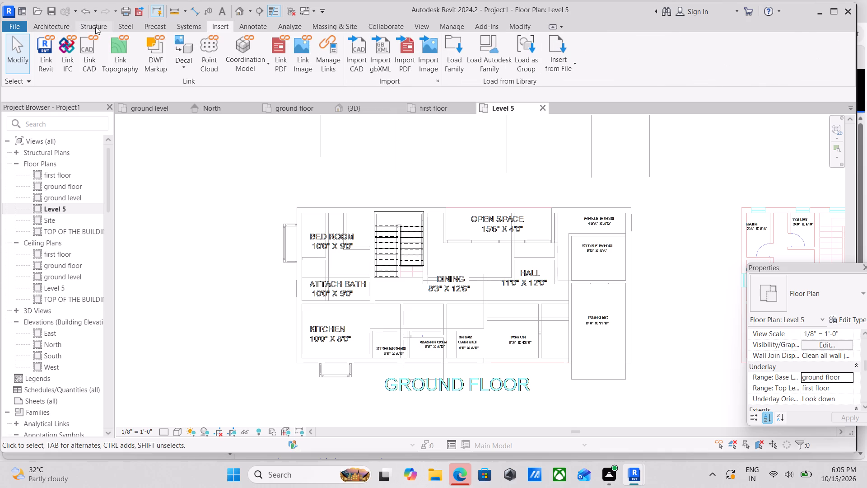
{"action": "left_click", "coordinate": [95, 27]}
{"action": "left_click", "coordinate": [44, 23]}
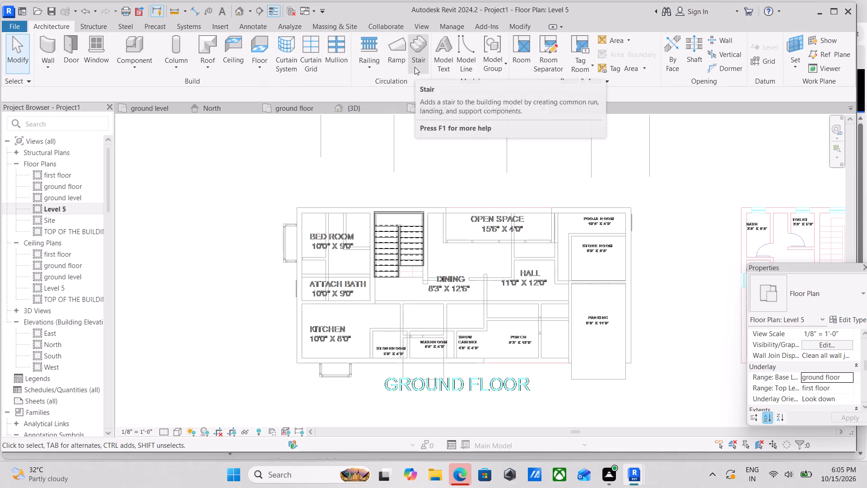
{"action": "left_click", "coordinate": [205, 66]}
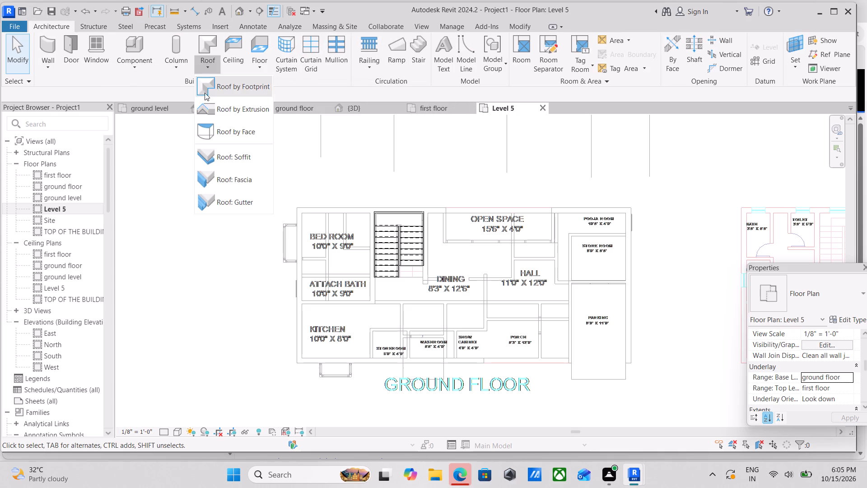
{"action": "left_click", "coordinate": [252, 91]}
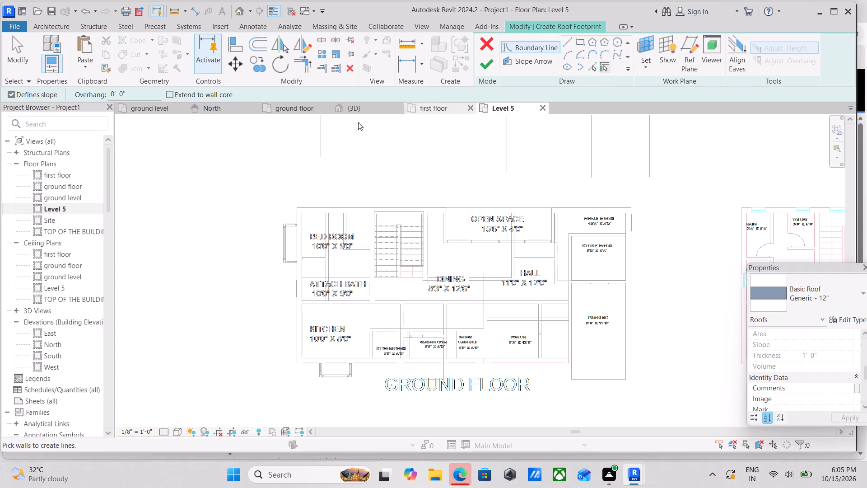
{"action": "left_click", "coordinate": [11, 94]}
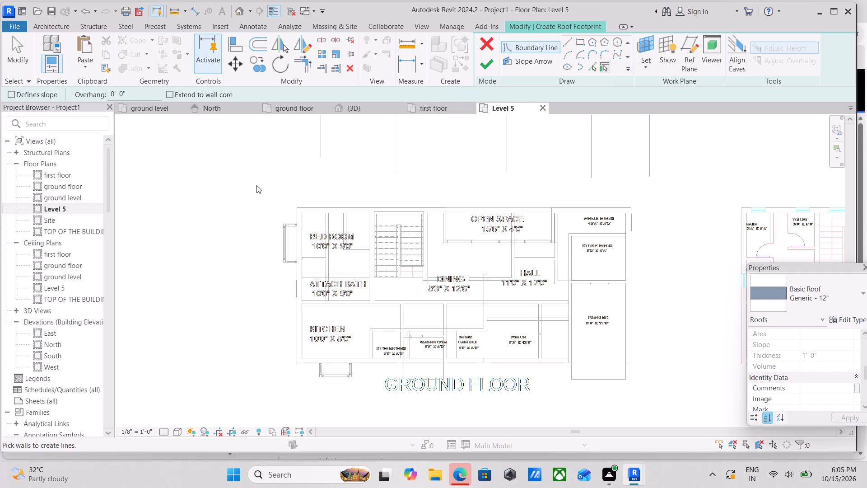
{"action": "left_click", "coordinate": [578, 42]}
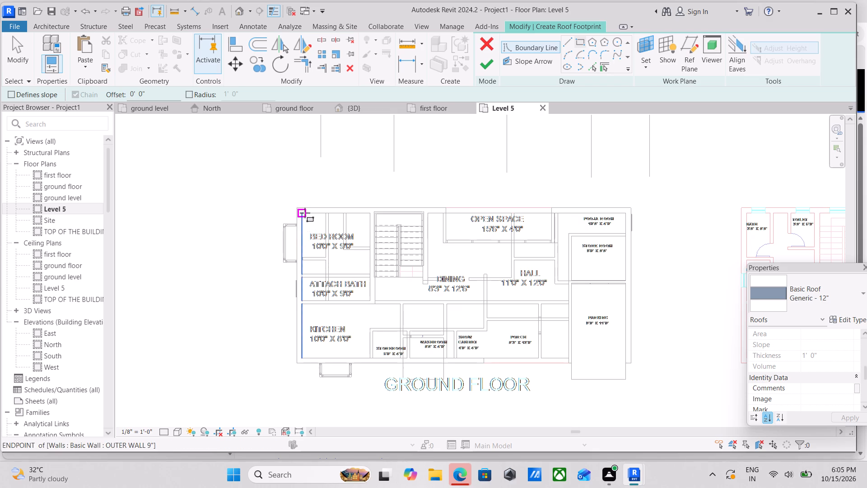
{"action": "left_click", "coordinate": [305, 213]}
{"action": "middle_click_drag", "start_coordinate": [526, 343], "coordinate": [504, 333]}
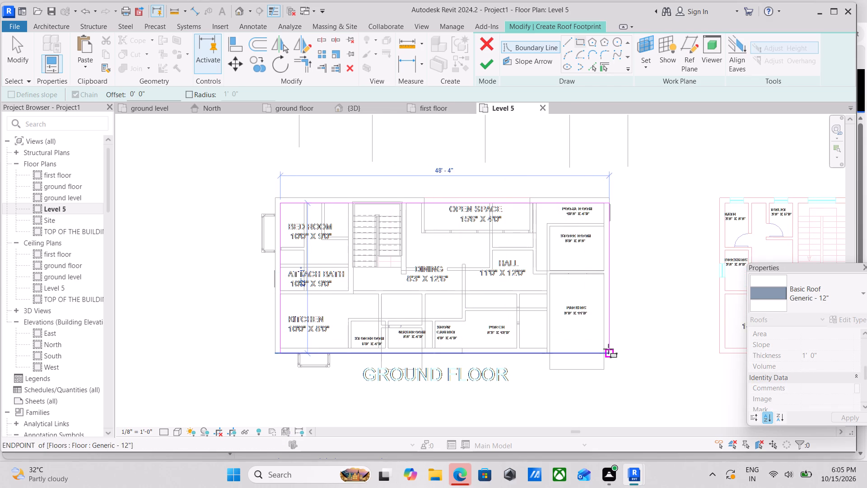
{"action": "left_click", "coordinate": [604, 351]}
{"action": "left_click", "coordinate": [483, 69]}
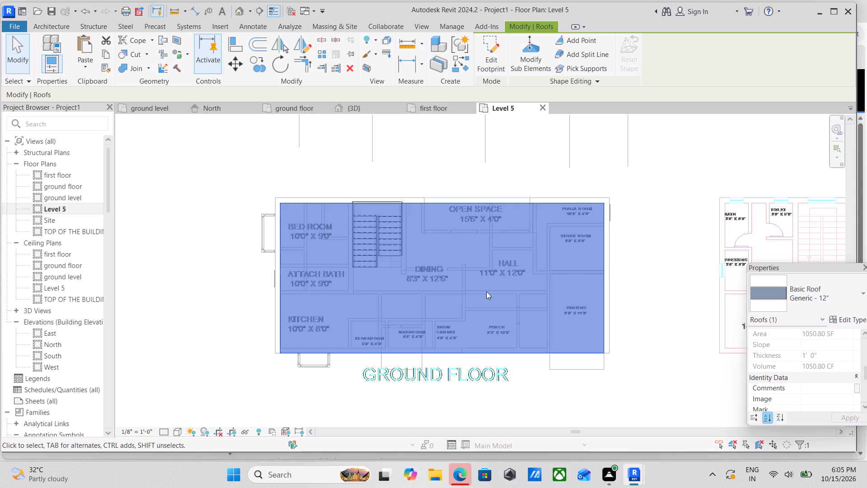
Edit the roof footprint, moving the boundary line along the kitchen and porch side inward to the outer wall's inner face.
{"action": "left_click", "coordinate": [492, 48]}
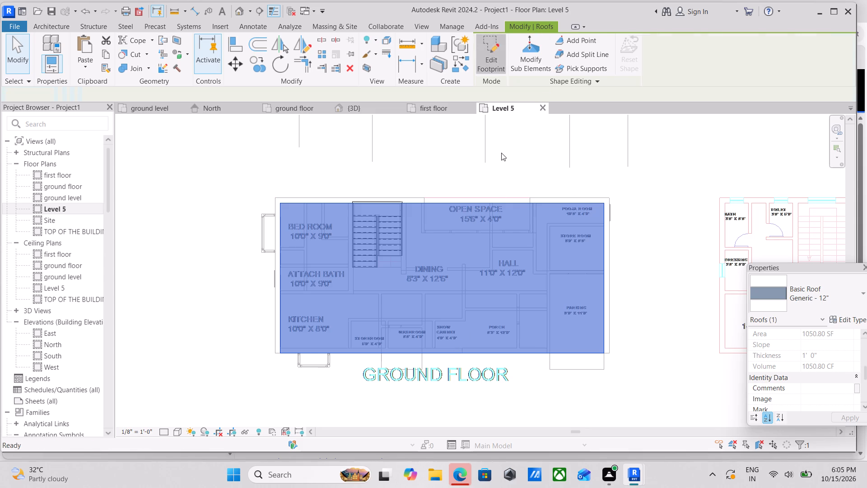
{"action": "left_click", "coordinate": [478, 356]}
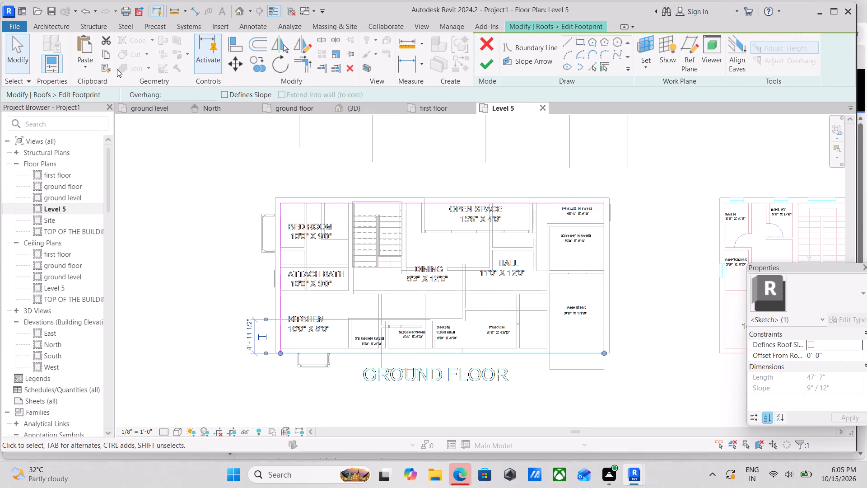
{"action": "left_click", "coordinate": [234, 62]}
{"action": "scroll", "coordinate": [447, 353], "scroll_direction": "up", "scroll_amount": 3}
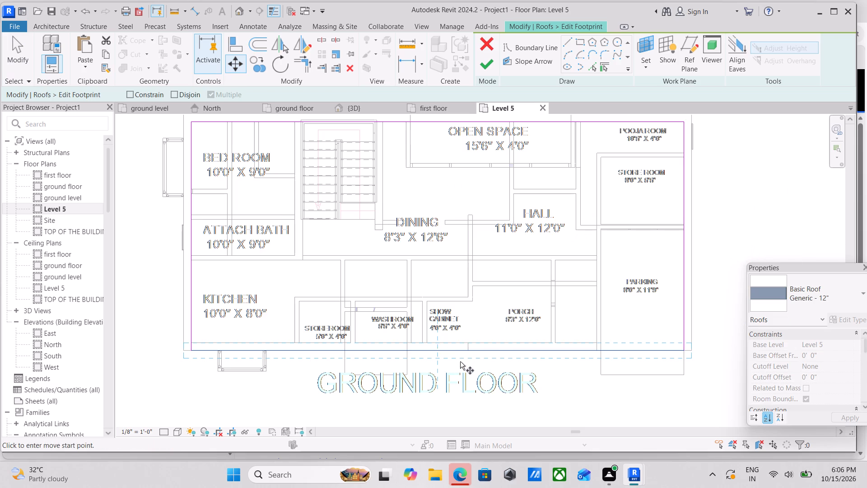
{"action": "left_click", "coordinate": [465, 353]}
{"action": "left_click", "coordinate": [465, 343]}
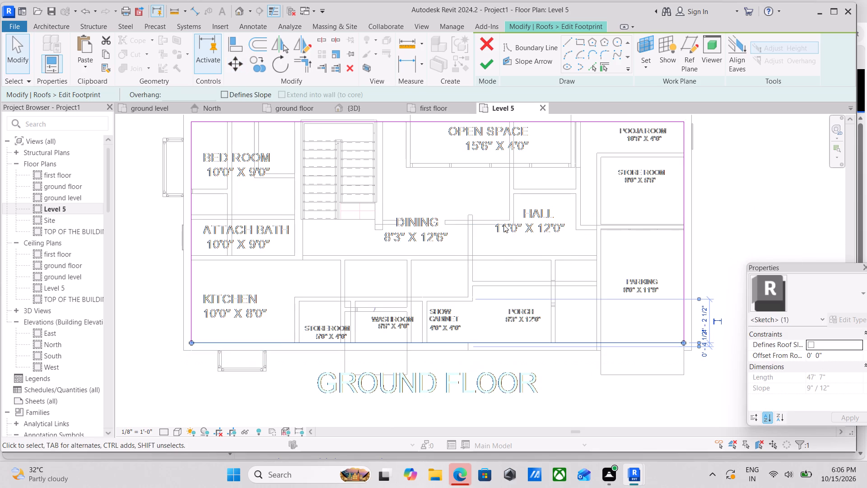
{"action": "left_click", "coordinate": [483, 64]}
Examine the new roof slab's position above the building in the 3D view.
{"action": "scroll", "coordinate": [503, 196], "scroll_direction": "down", "scroll_amount": 3}
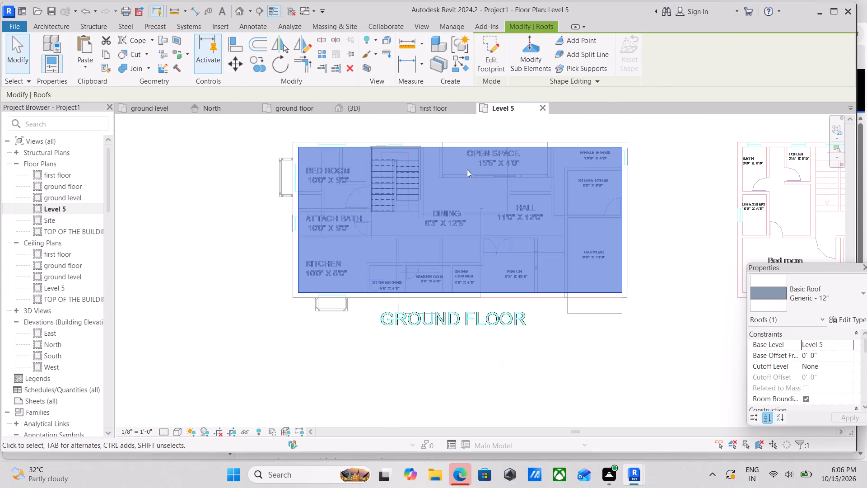
{"action": "left_click", "coordinate": [354, 103]}
{"action": "scroll", "coordinate": [439, 255], "scroll_direction": "down", "scroll_amount": 2}
{"action": "key", "text": "Escape"}
{"action": "scroll", "coordinate": [499, 281], "scroll_direction": "up", "scroll_amount": 1}
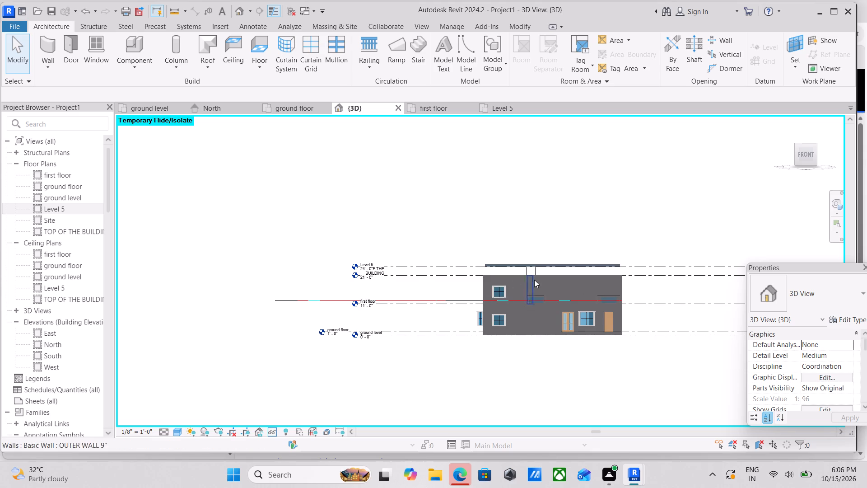
{"action": "middle_click_drag", "start_coordinate": [545, 278], "coordinate": [423, 380], "text": "shift"}
{"action": "middle_click_drag", "start_coordinate": [561, 293], "coordinate": [382, 407]}
{"action": "scroll", "coordinate": [382, 407], "scroll_direction": "up", "scroll_amount": 1}
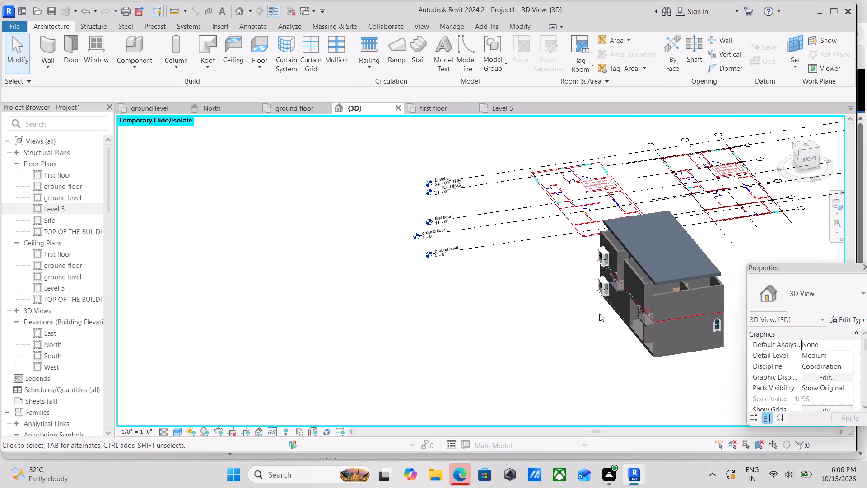
{"action": "scroll", "coordinate": [651, 296], "scroll_direction": "up", "scroll_amount": 4}
{"action": "middle_click_drag", "start_coordinate": [654, 283], "coordinate": [466, 347]}
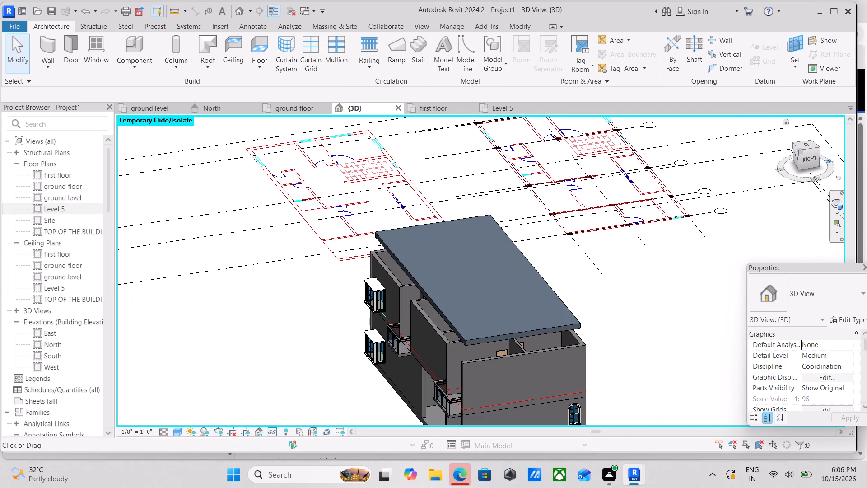
From the right-side 3D view, set the Generic - 12" roof's base level to TOP OF THE BUILDING.
{"action": "left_click", "coordinate": [806, 157]}
{"action": "scroll", "coordinate": [555, 300], "scroll_direction": "up", "scroll_amount": 5}
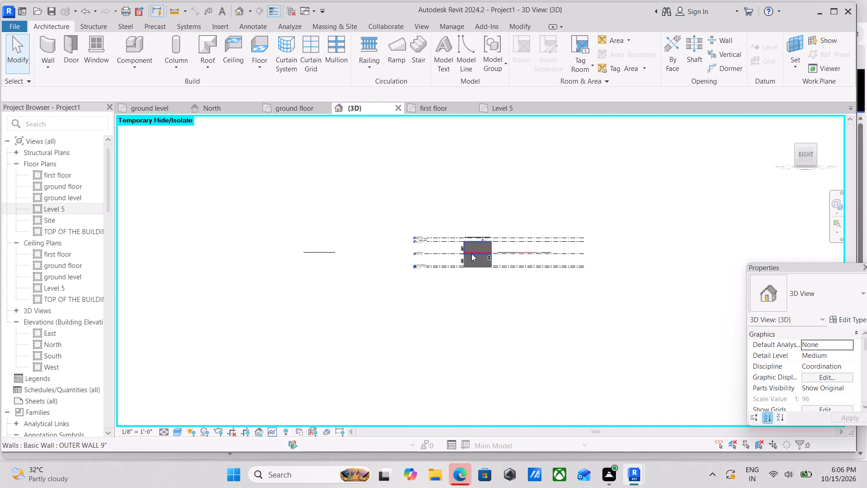
{"action": "scroll", "coordinate": [471, 253], "scroll_direction": "up", "scroll_amount": 9}
{"action": "scroll", "coordinate": [443, 218], "scroll_direction": "up", "scroll_amount": 4}
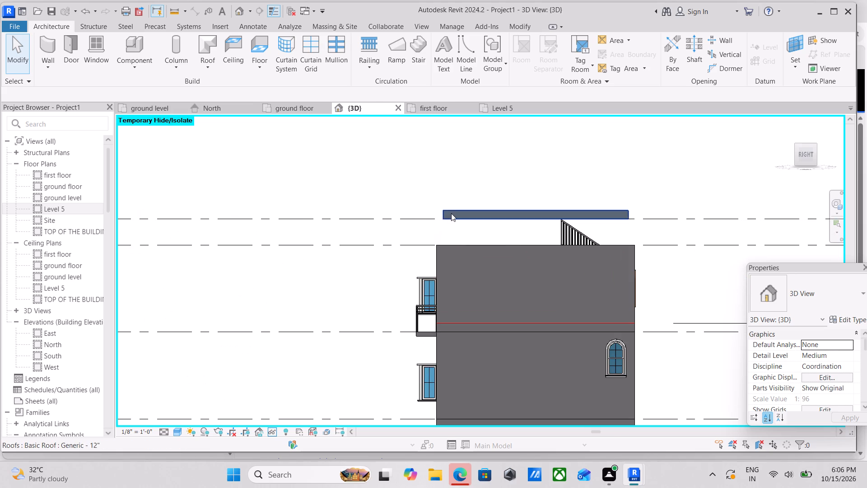
{"action": "left_click", "coordinate": [451, 213]}
{"action": "scroll", "coordinate": [344, 248], "scroll_direction": "down", "scroll_amount": 2}
{"action": "middle_click_drag", "start_coordinate": [344, 248], "coordinate": [381, 259]}
{"action": "middle_click_drag", "start_coordinate": [353, 274], "coordinate": [423, 287]}
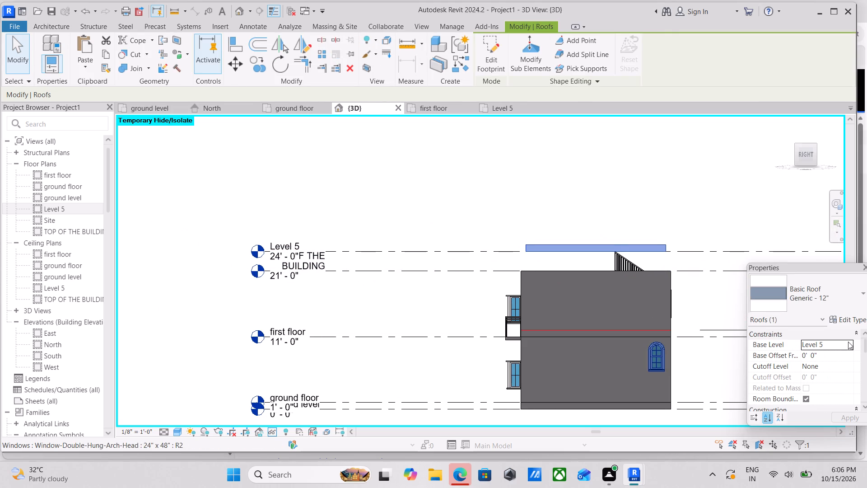
{"action": "left_click", "coordinate": [848, 342]}
{"action": "left_click", "coordinate": [814, 384]}
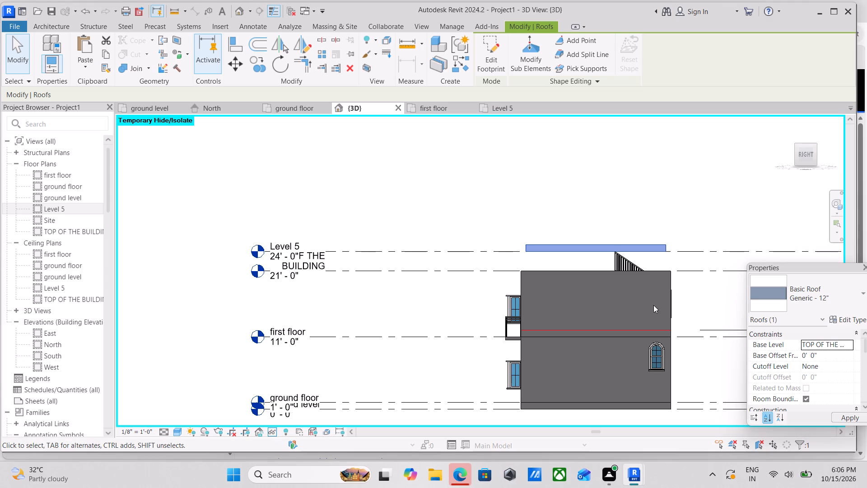
{"action": "scroll", "coordinate": [576, 282], "scroll_direction": "up", "scroll_amount": 3}
{"action": "key", "text": "Escape"}
Examine the roof slab and surrounding outer walls from above, finishing in the top 3D view near the Bath corner.
{"action": "scroll", "coordinate": [576, 282], "scroll_direction": "down", "scroll_amount": 3}
{"action": "scroll", "coordinate": [531, 263], "scroll_direction": "down", "scroll_amount": 1}
{"action": "middle_click_drag", "start_coordinate": [531, 263], "coordinate": [601, 382], "text": "shift"}
{"action": "middle_click_drag", "start_coordinate": [485, 282], "coordinate": [717, 456]}
{"action": "middle_click_drag", "start_coordinate": [492, 347], "coordinate": [523, 385], "text": "shift"}
{"action": "middle_click_drag", "start_coordinate": [481, 329], "coordinate": [535, 411], "text": "shift"}
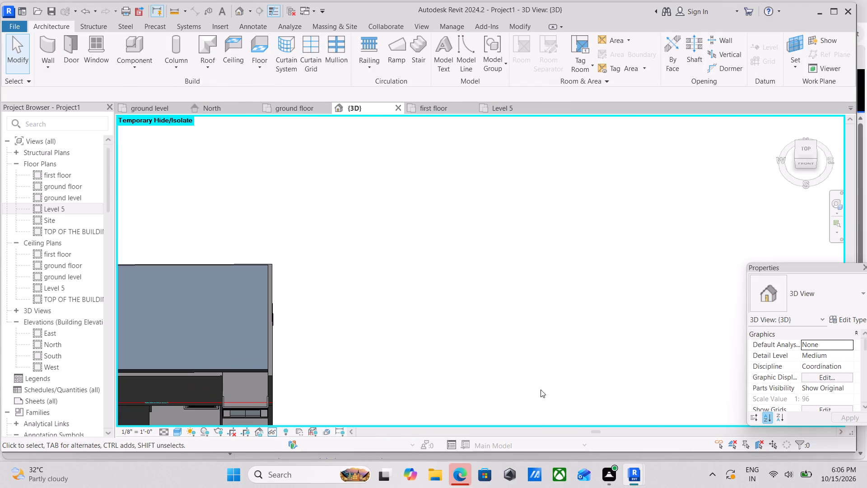
{"action": "left_click", "coordinate": [807, 153]}
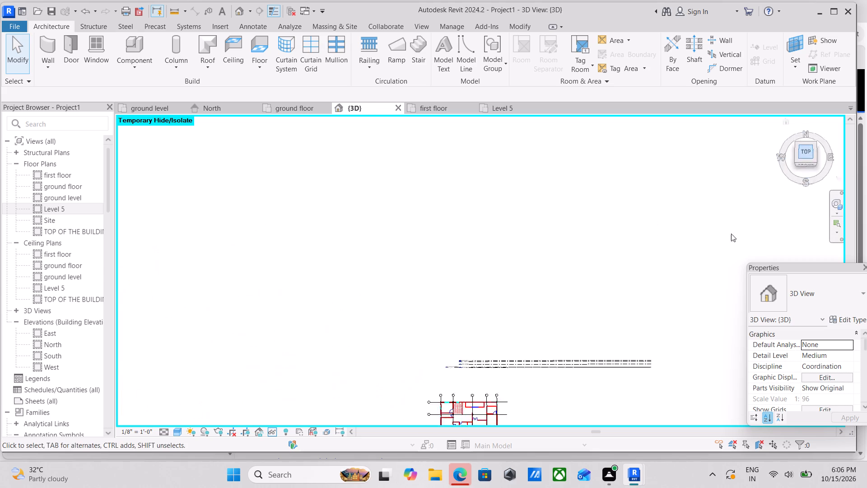
{"action": "scroll", "coordinate": [407, 265], "scroll_direction": "up", "scroll_amount": 10}
{"action": "middle_click_drag", "start_coordinate": [397, 253], "coordinate": [397, 254]}
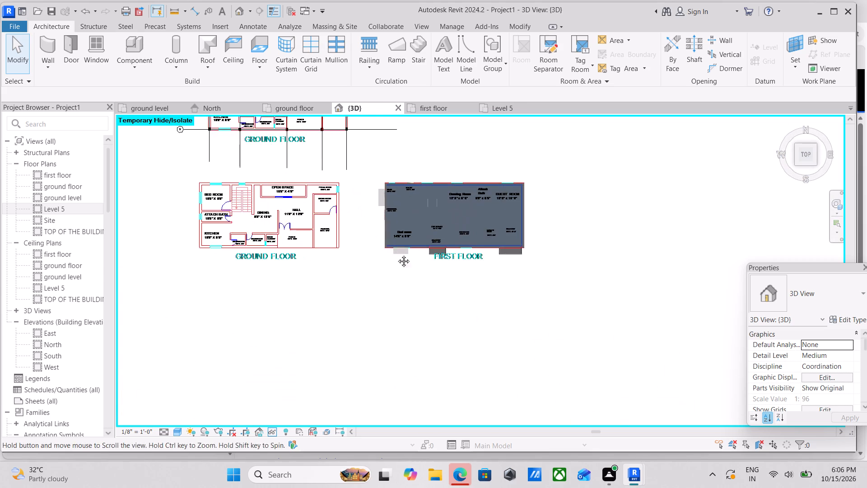
{"action": "middle_click_drag", "start_coordinate": [397, 254], "coordinate": [395, 396]}
{"action": "scroll", "coordinate": [394, 343], "scroll_direction": "up", "scroll_amount": 8}
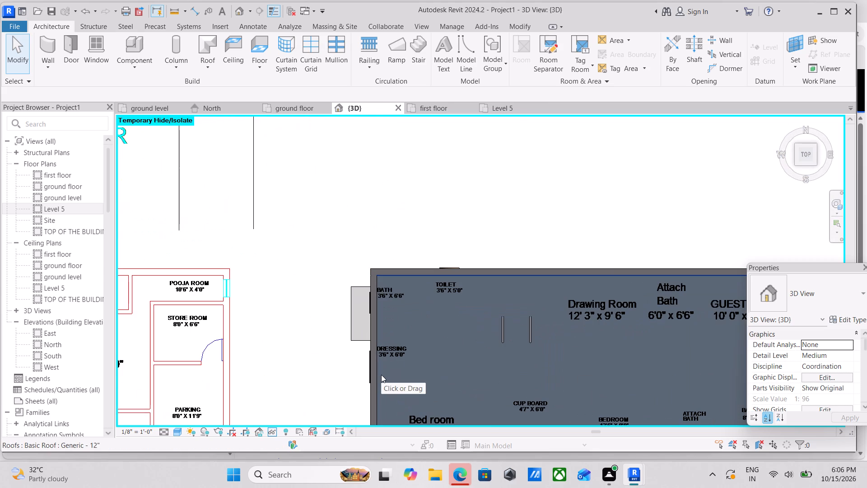
Set up new OUTER WALL 9" walls with base constraint TOP OF THE BUILDING and top constraint Up to level: Level 5.
{"action": "type", "text": "WA"}
{"action": "scroll", "coordinate": [372, 271], "scroll_direction": "up", "scroll_amount": 5}
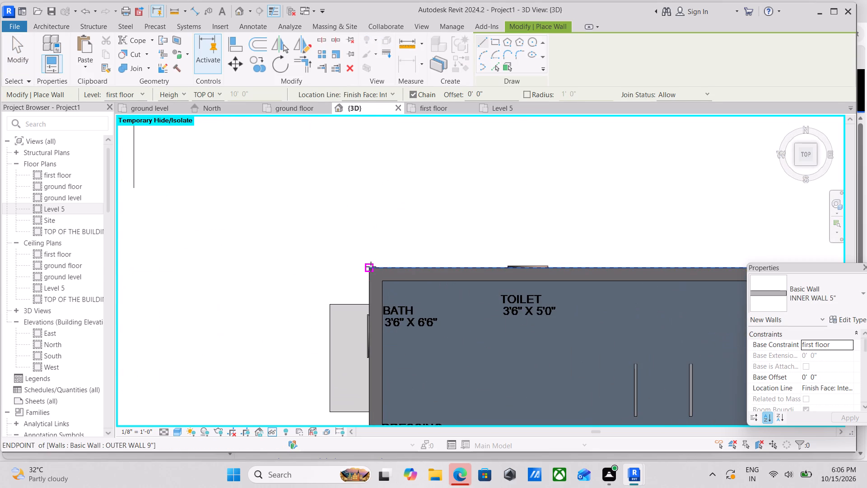
{"action": "left_click", "coordinate": [371, 267]}
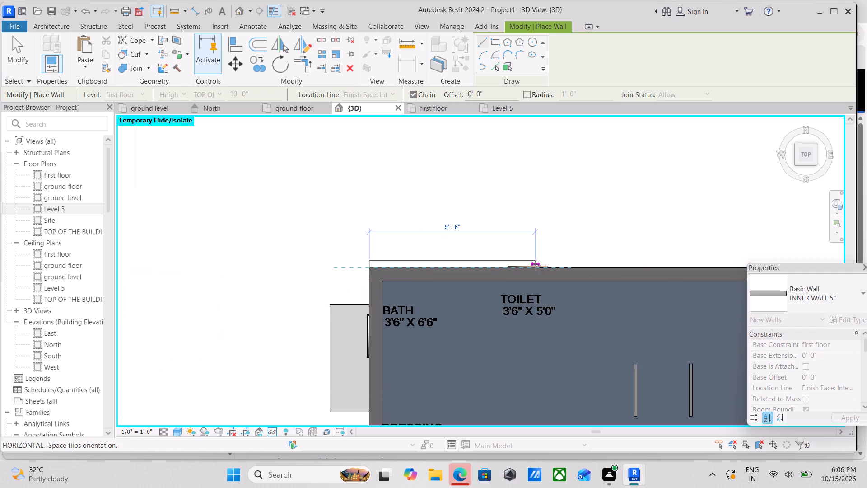
{"action": "middle_click_drag", "start_coordinate": [533, 265], "coordinate": [409, 262]}
{"action": "key", "text": "Escape"}
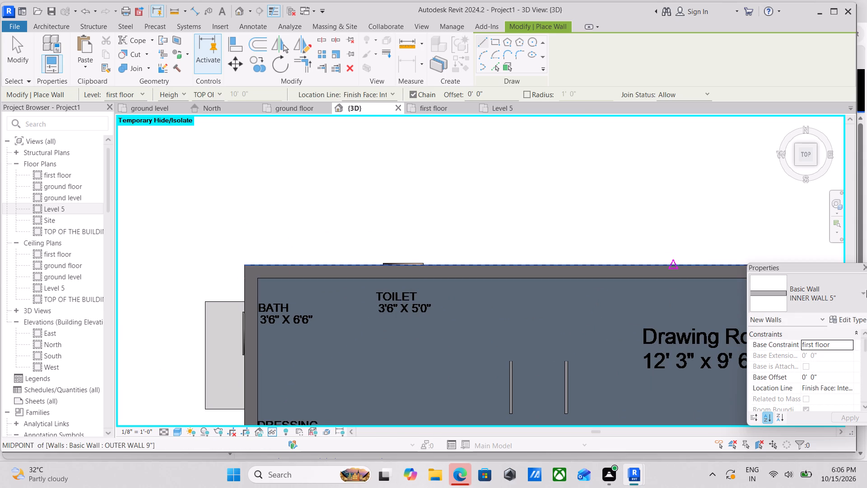
{"action": "left_click", "coordinate": [853, 287]}
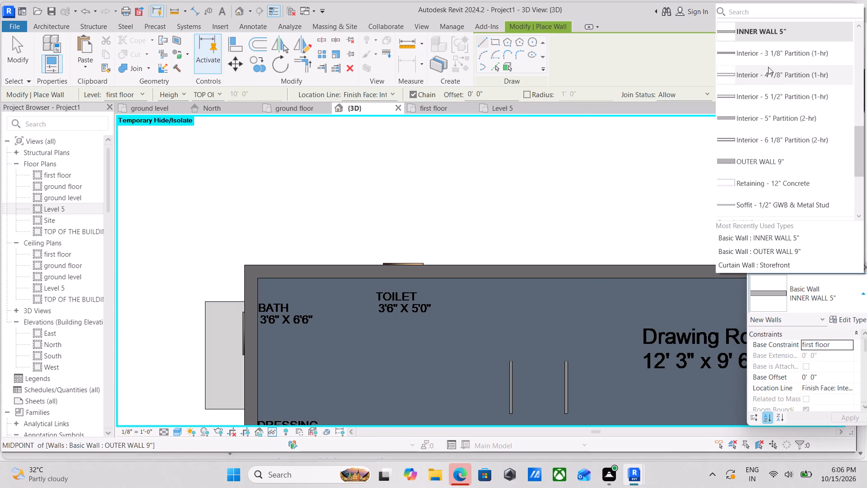
{"action": "left_click", "coordinate": [770, 158]}
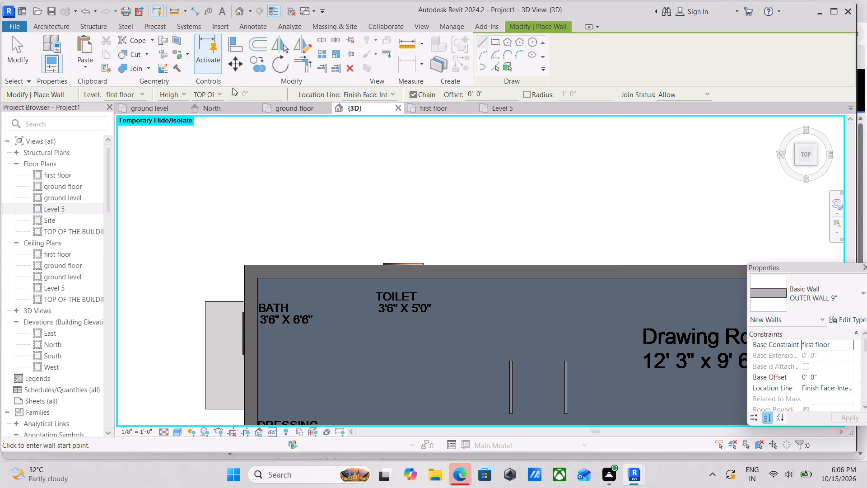
{"action": "left_click", "coordinate": [845, 347]}
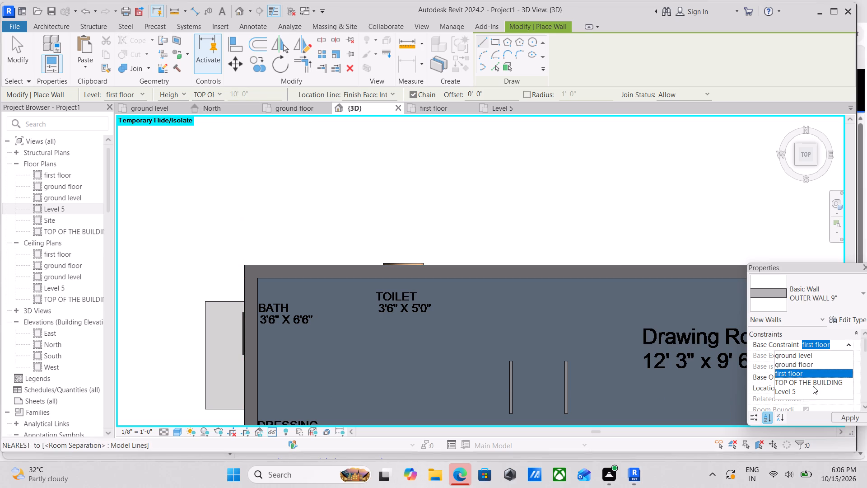
{"action": "left_click", "coordinate": [812, 384]}
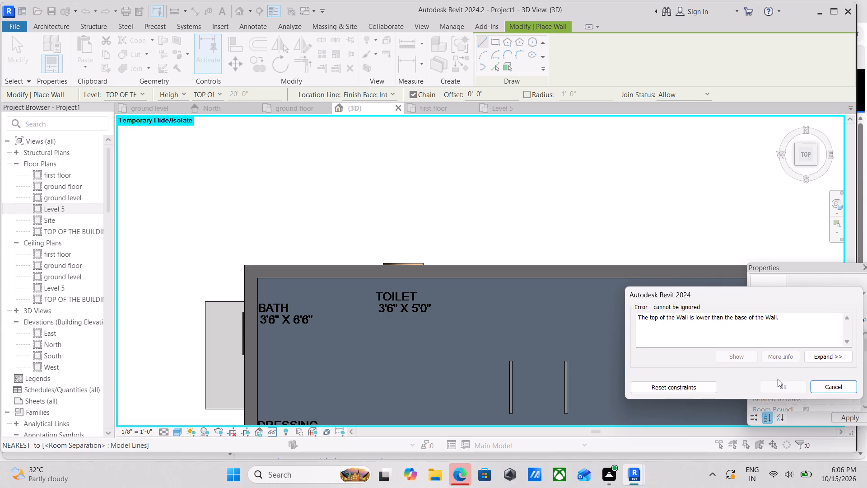
{"action": "left_click", "coordinate": [841, 388]}
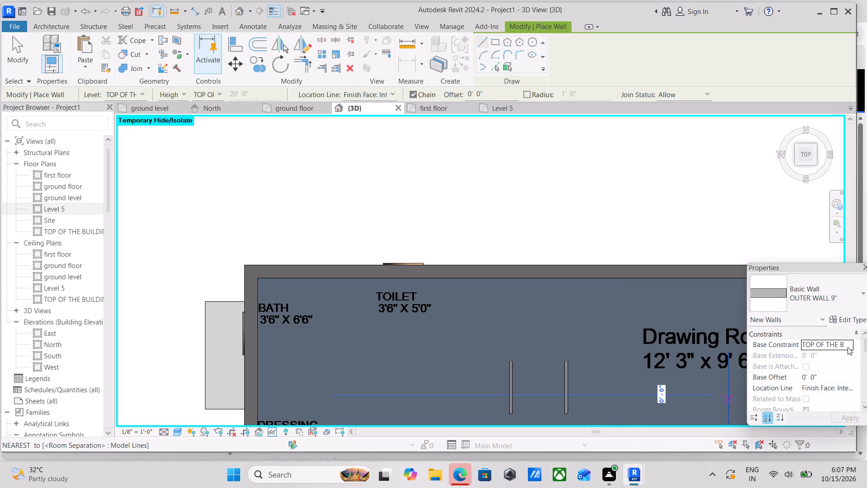
{"action": "scroll", "coordinate": [837, 368], "scroll_direction": "down", "scroll_amount": 2}
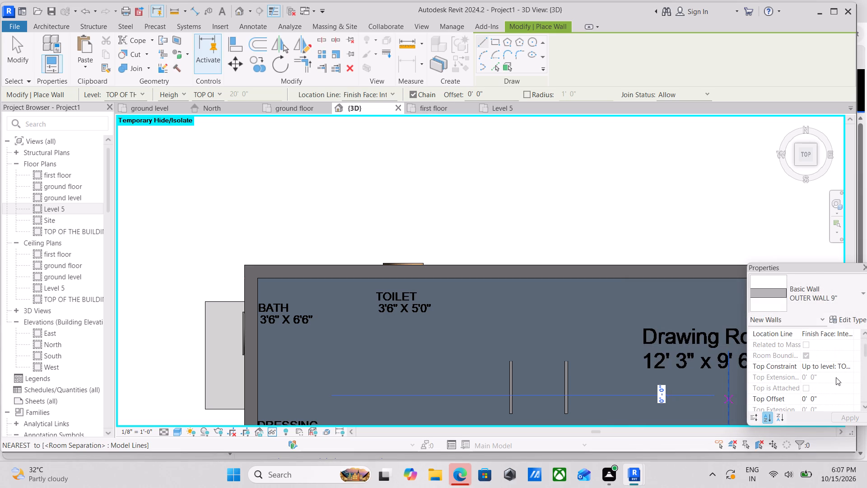
{"action": "left_click", "coordinate": [853, 366]}
{"action": "left_click", "coordinate": [851, 365]}
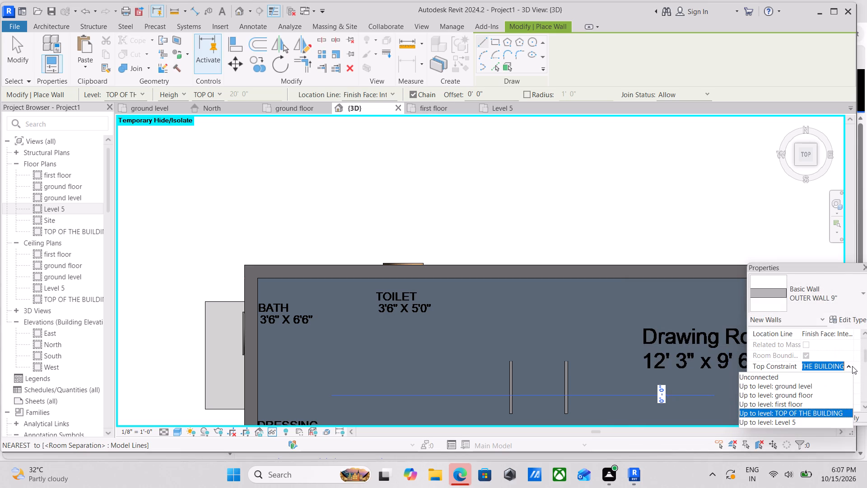
{"action": "left_click", "coordinate": [782, 421]}
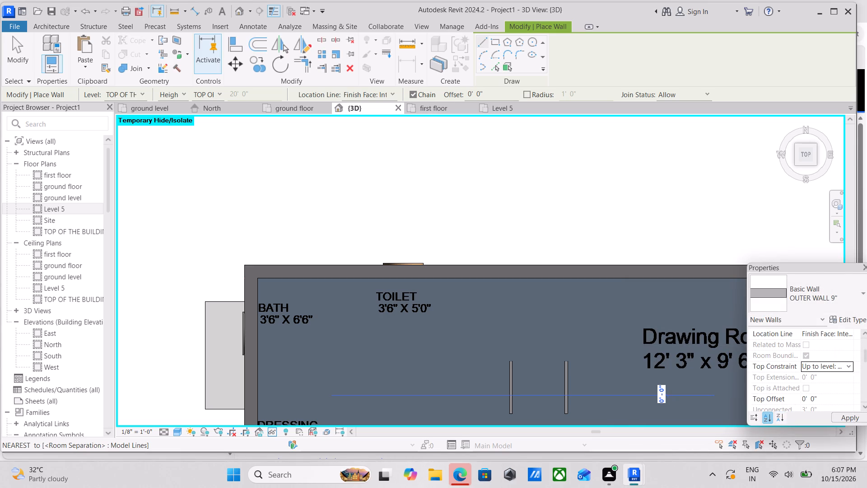
{"action": "scroll", "coordinate": [825, 342], "scroll_direction": "up", "scroll_amount": 5}
{"action": "left_click", "coordinate": [848, 344]}
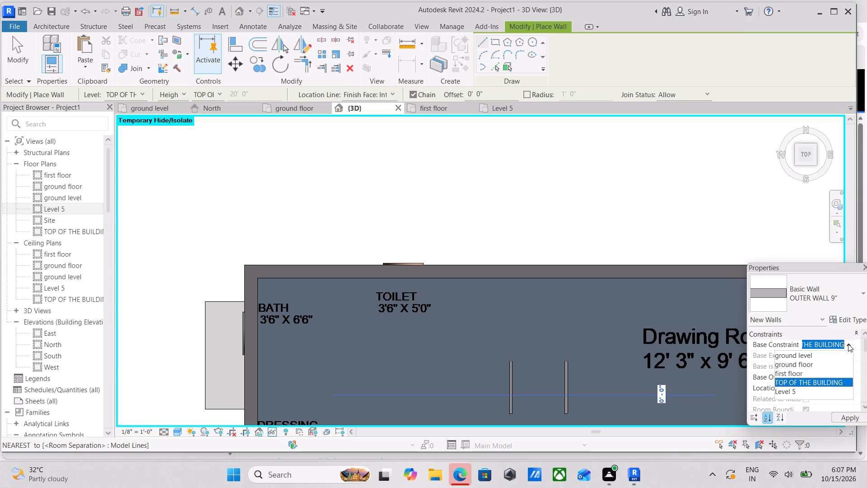
{"action": "left_click", "coordinate": [848, 344]}
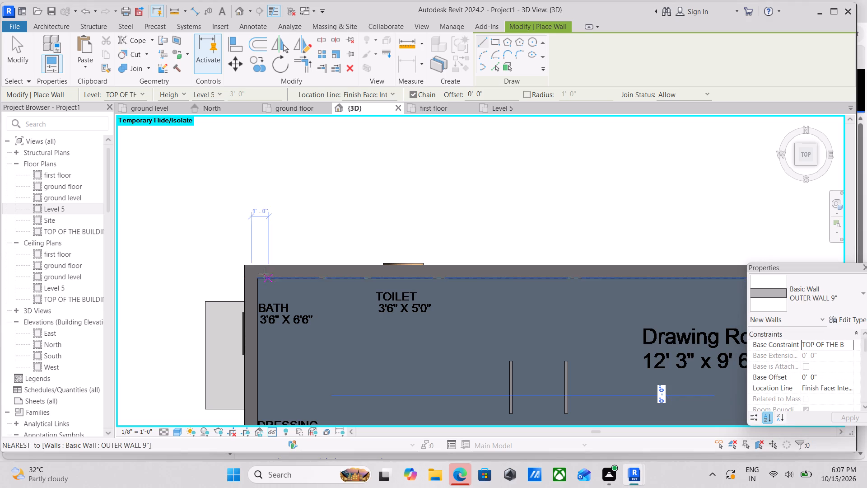
Draw chained walls around the roof's perimeter from the Bath corner via the Guest Room, Balcony and Bed room corners, with their thickness turned inward.
{"action": "left_click", "coordinate": [245, 266]}
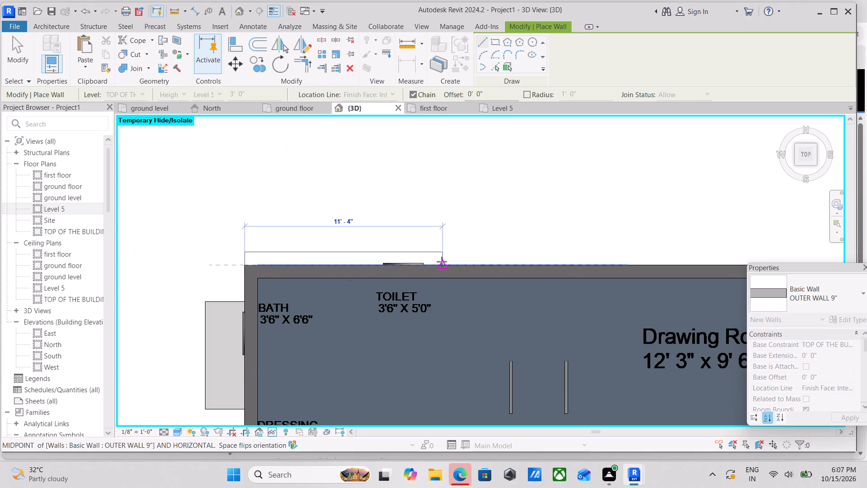
{"action": "key", "text": "space"}
{"action": "middle_click_drag", "start_coordinate": [548, 273], "coordinate": [208, 235]}
{"action": "middle_click_drag", "start_coordinate": [536, 238], "coordinate": [332, 252]}
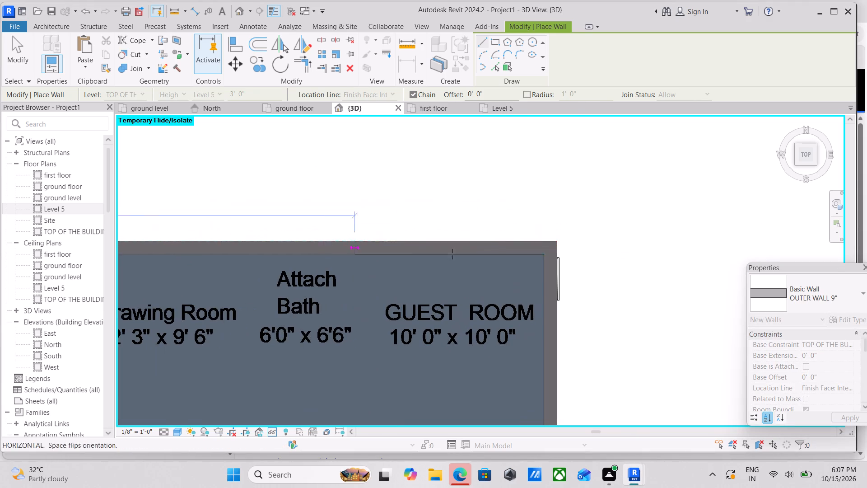
{"action": "left_click", "coordinate": [558, 241]}
{"action": "middle_click_drag", "start_coordinate": [547, 328], "coordinate": [567, 241]}
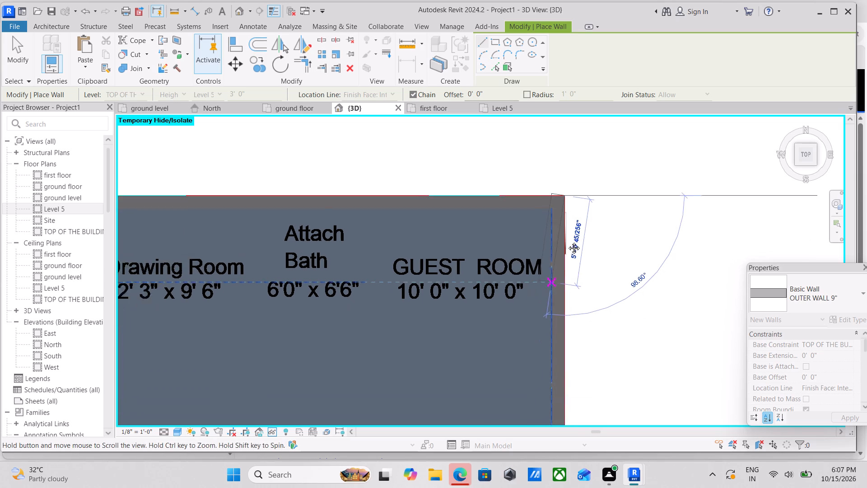
{"action": "middle_click_drag", "start_coordinate": [567, 241], "coordinate": [573, 230]}
{"action": "scroll", "coordinate": [600, 337], "scroll_direction": "down", "scroll_amount": 1}
{"action": "middle_click_drag", "start_coordinate": [599, 337], "coordinate": [601, 217]}
{"action": "scroll", "coordinate": [587, 319], "scroll_direction": "down", "scroll_amount": 1}
{"action": "middle_click_drag", "start_coordinate": [585, 319], "coordinate": [584, 282]}
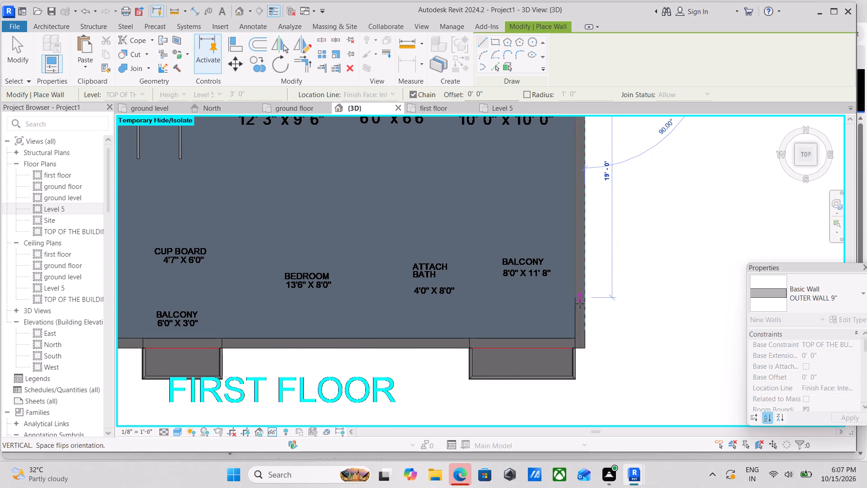
{"action": "left_click", "coordinate": [585, 347]}
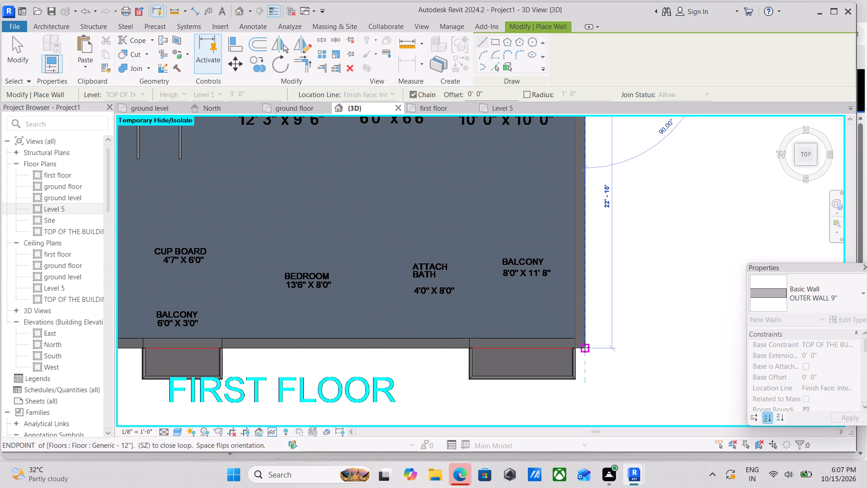
{"action": "middle_click_drag", "start_coordinate": [443, 336], "coordinate": [663, 326]}
{"action": "middle_click_drag", "start_coordinate": [367, 329], "coordinate": [549, 325]}
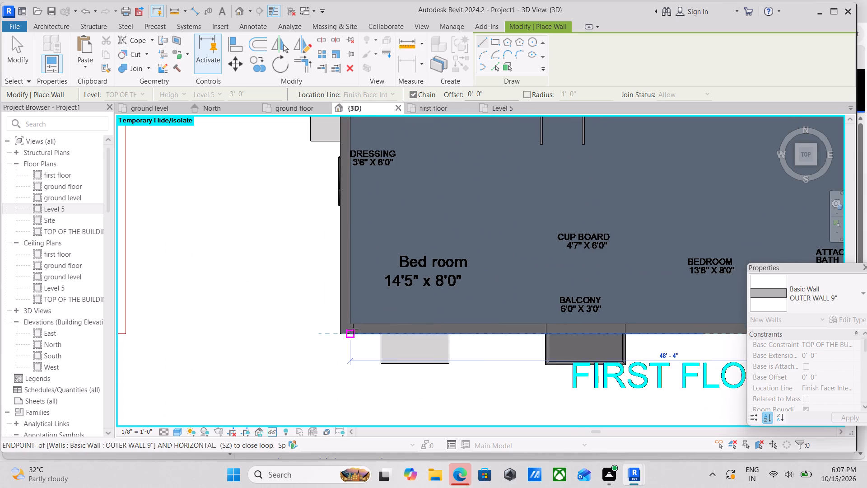
{"action": "left_click", "coordinate": [342, 333]}
{"action": "middle_click_drag", "start_coordinate": [350, 254], "coordinate": [337, 392]}
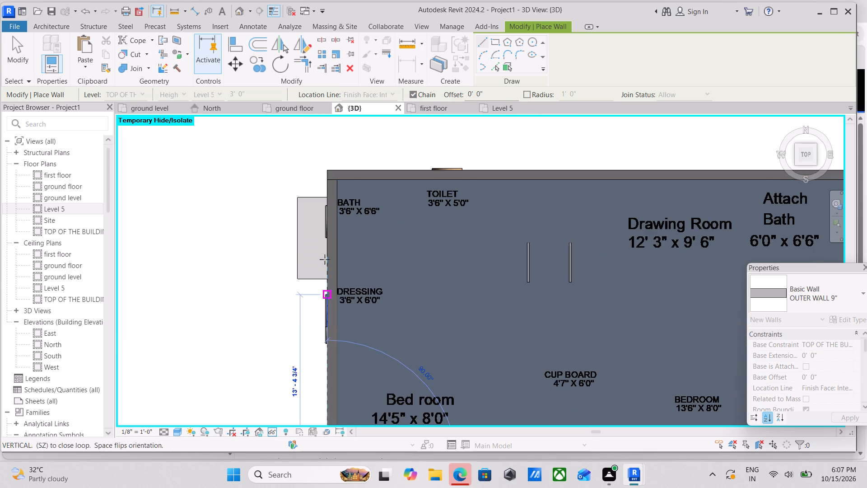
{"action": "middle_click_drag", "start_coordinate": [324, 252], "coordinate": [331, 321]}
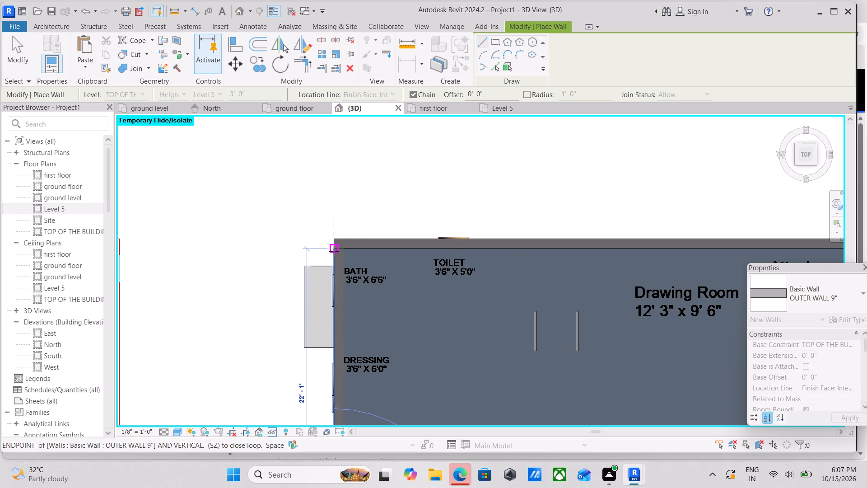
{"action": "left_click", "coordinate": [334, 251]}
{"action": "key", "text": "Escape"}
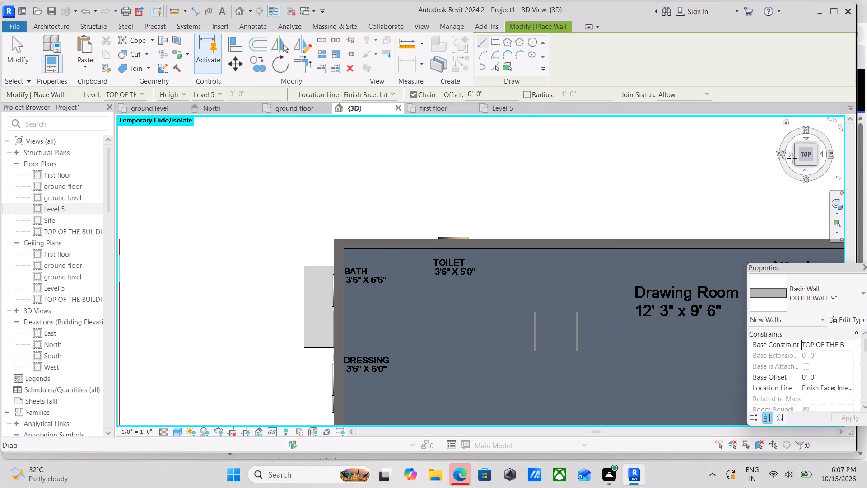
{"action": "key", "text": "Escape"}
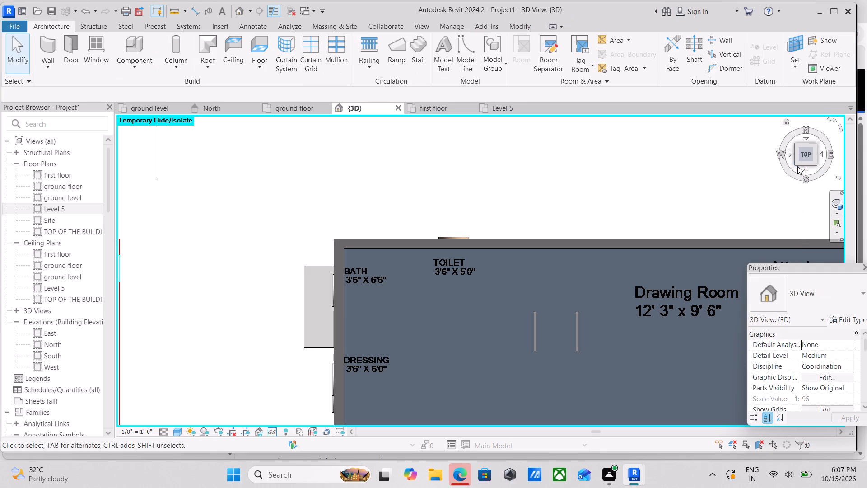
Examine the perimeter parapet walls and the roof slab around the stair railings from several 3D angles, ending in the top view.
{"action": "left_click", "coordinate": [797, 164]}
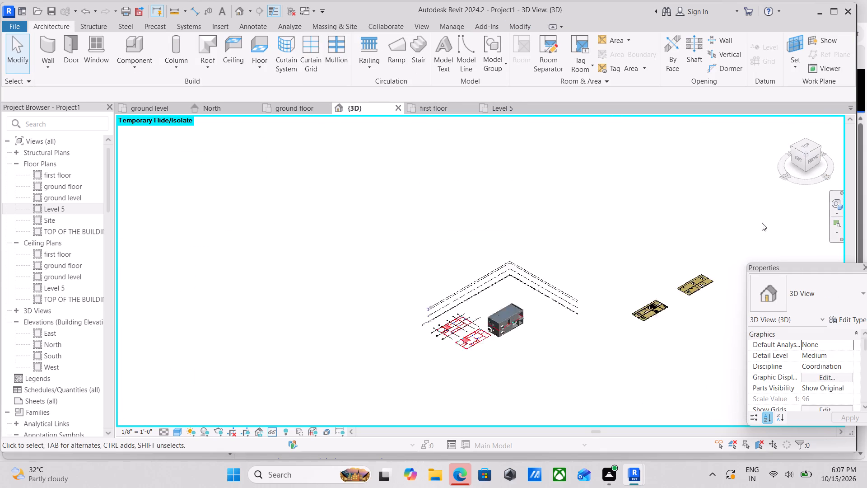
{"action": "scroll", "coordinate": [497, 259], "scroll_direction": "up", "scroll_amount": 17}
{"action": "key", "text": "Escape"}
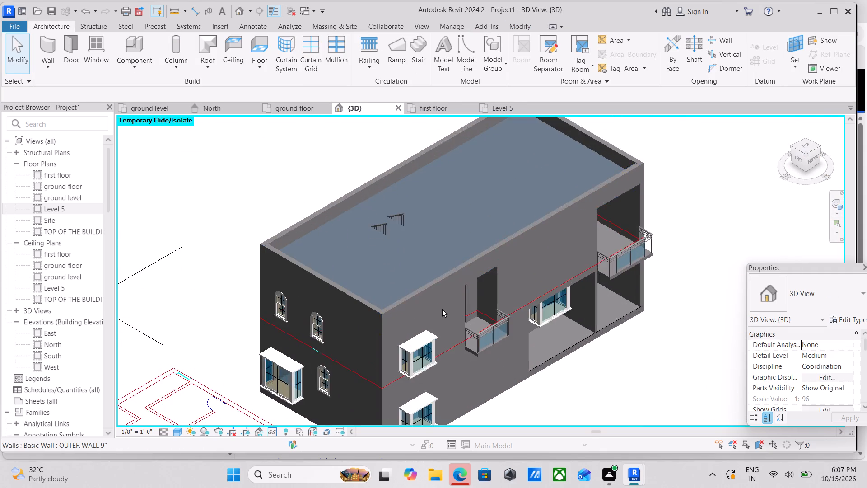
{"action": "scroll", "coordinate": [442, 309], "scroll_direction": "up", "scroll_amount": 4}
{"action": "middle_click_drag", "start_coordinate": [451, 273], "coordinate": [492, 258]}
{"action": "scroll", "coordinate": [517, 258], "scroll_direction": "down", "scroll_amount": 2}
{"action": "middle_click_drag", "start_coordinate": [517, 258], "coordinate": [624, 251]}
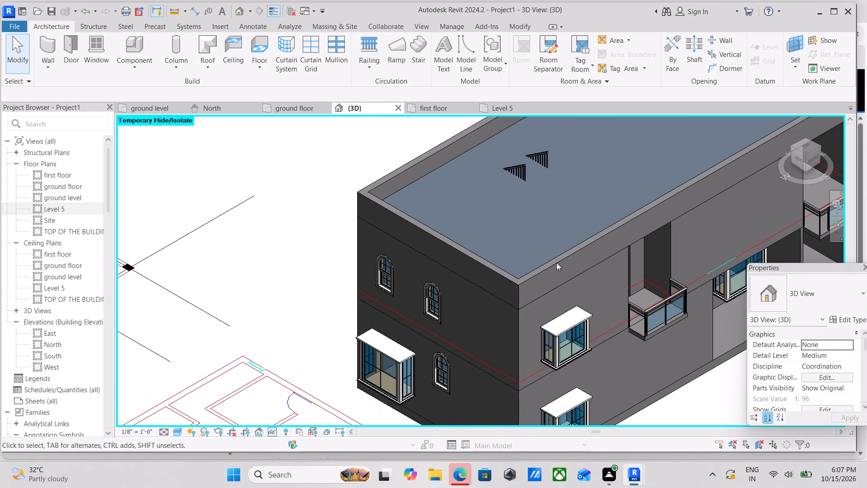
{"action": "scroll", "coordinate": [556, 263], "scroll_direction": "down", "scroll_amount": 2}
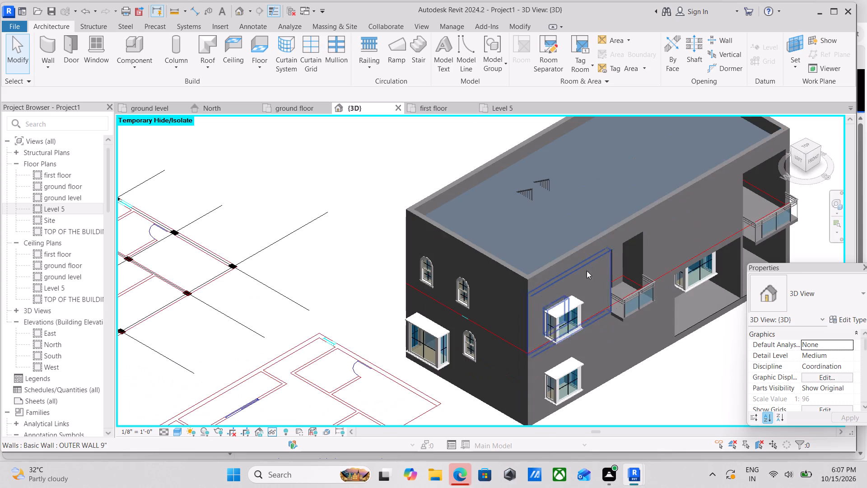
{"action": "middle_click_drag", "start_coordinate": [598, 285], "coordinate": [544, 343], "text": "shift"}
{"action": "middle_click_drag", "start_coordinate": [534, 228], "coordinate": [492, 433]}
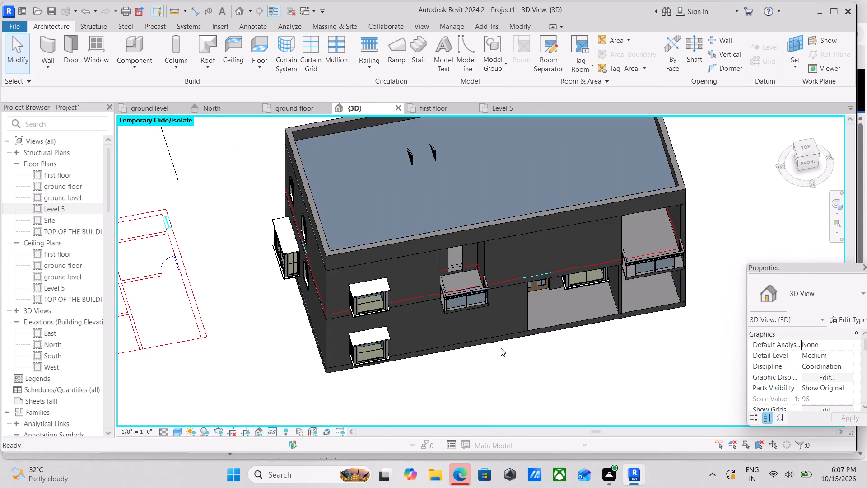
{"action": "scroll", "coordinate": [503, 305], "scroll_direction": "up", "scroll_amount": 2}
{"action": "middle_click_drag", "start_coordinate": [510, 275], "coordinate": [526, 355]}
{"action": "scroll", "coordinate": [505, 294], "scroll_direction": "up", "scroll_amount": 1, "text": "shift"}
{"action": "middle_click_drag", "start_coordinate": [505, 294], "coordinate": [503, 263], "text": "shift"}
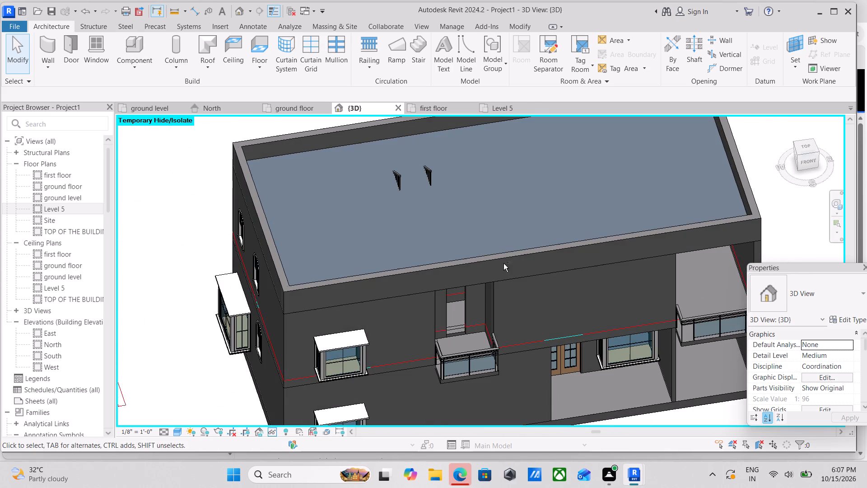
{"action": "middle_click_drag", "start_coordinate": [389, 187], "coordinate": [378, 268]}
{"action": "scroll", "coordinate": [367, 233], "scroll_direction": "up", "scroll_amount": 3}
{"action": "scroll", "coordinate": [369, 235], "scroll_direction": "down", "scroll_amount": 1}
{"action": "middle_click_drag", "start_coordinate": [371, 235], "coordinate": [538, 216]}
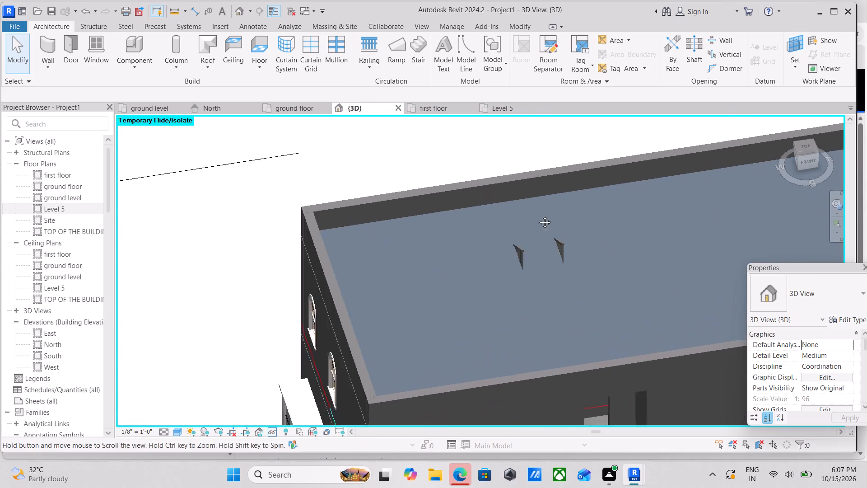
{"action": "middle_click_drag", "start_coordinate": [538, 216], "coordinate": [545, 214]}
{"action": "scroll", "coordinate": [345, 314], "scroll_direction": "up", "scroll_amount": 4}
{"action": "scroll", "coordinate": [522, 310], "scroll_direction": "down", "scroll_amount": 1}
{"action": "middle_click_drag", "start_coordinate": [522, 310], "coordinate": [384, 309]}
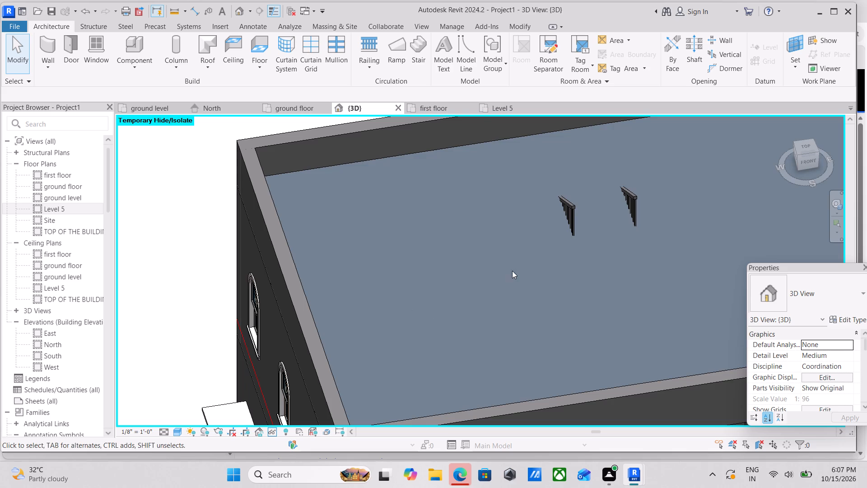
{"action": "middle_click_drag", "start_coordinate": [512, 271], "coordinate": [405, 310]}
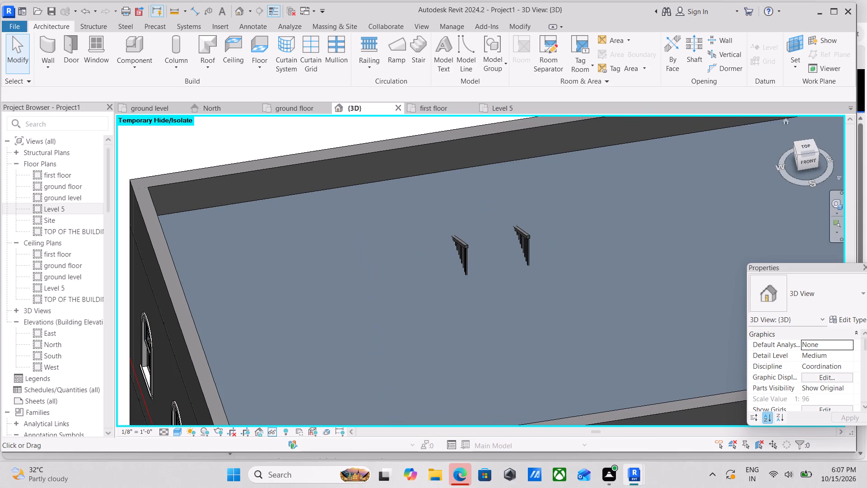
{"action": "left_click", "coordinate": [808, 146]}
Open the TOP OF THE BUILDING floor plan and set its visual style to Wireframe.
{"action": "left_click", "coordinate": [441, 106]}
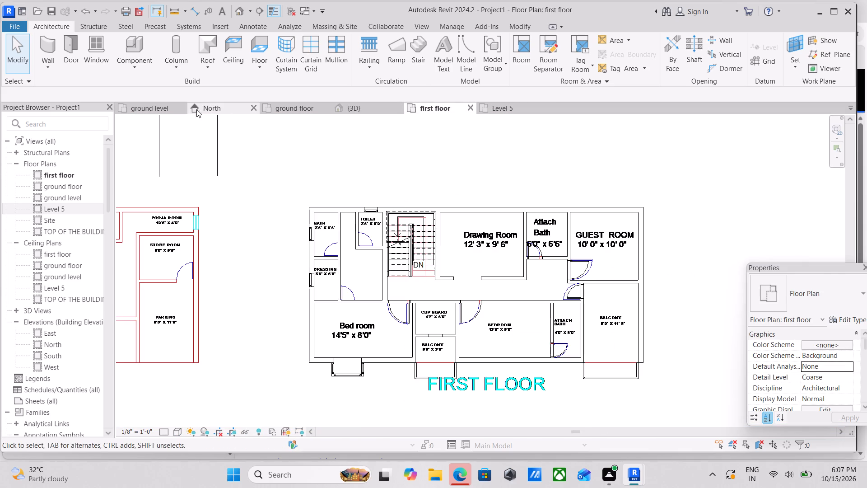
{"action": "scroll", "coordinate": [65, 204], "scroll_direction": "up", "scroll_amount": 2}
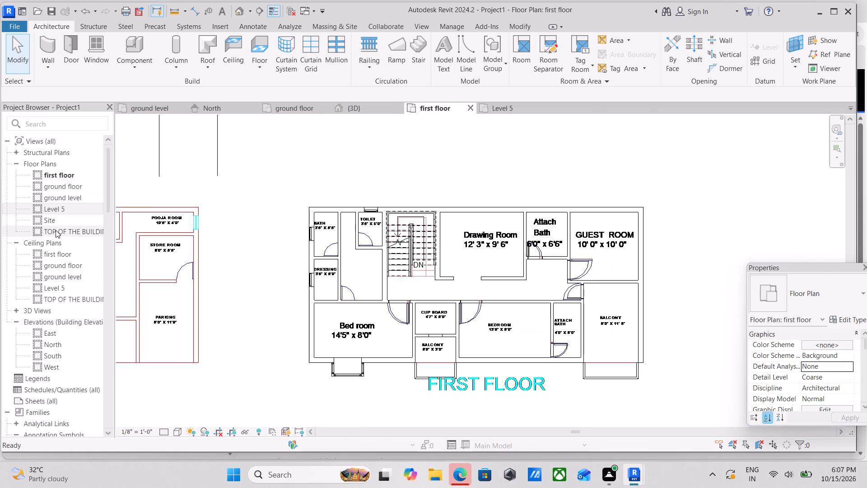
{"action": "double_click", "coordinate": [56, 230]}
{"action": "scroll", "coordinate": [354, 266], "scroll_direction": "up", "scroll_amount": 3}
{"action": "middle_click_drag", "start_coordinate": [391, 273], "coordinate": [250, 286]}
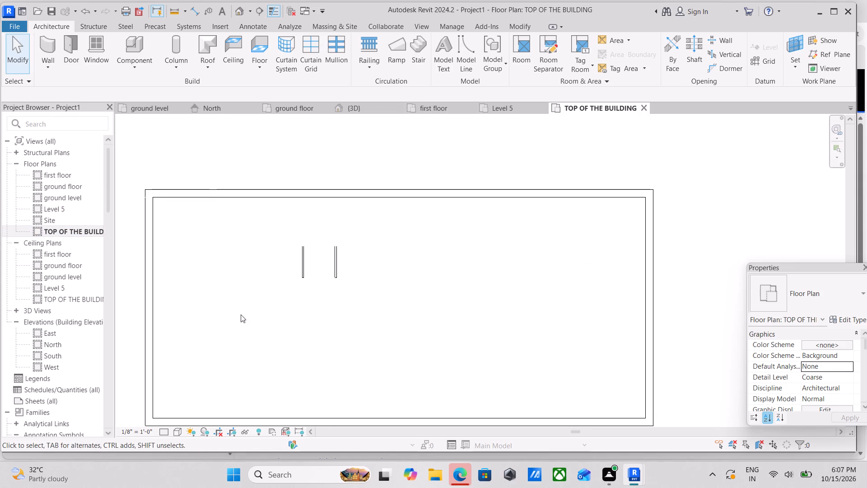
{"action": "left_click", "coordinate": [178, 429]}
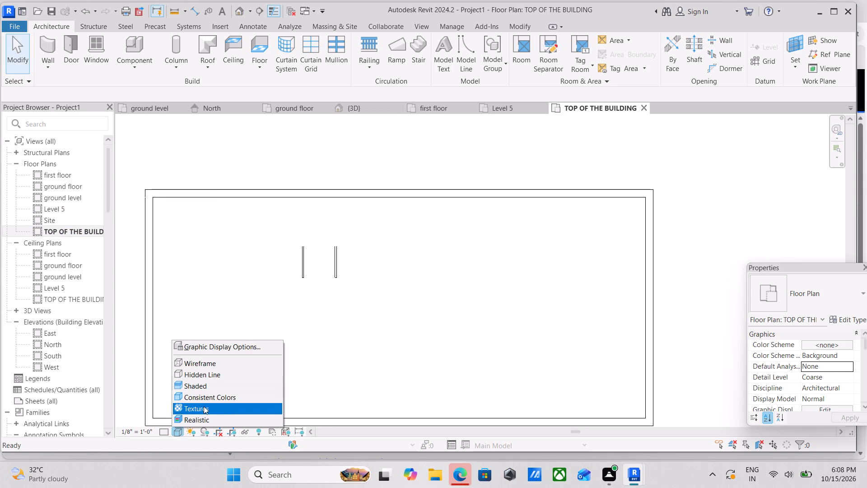
{"action": "left_click", "coordinate": [203, 363]}
{"action": "middle_click_drag", "start_coordinate": [277, 312], "coordinate": [290, 328]}
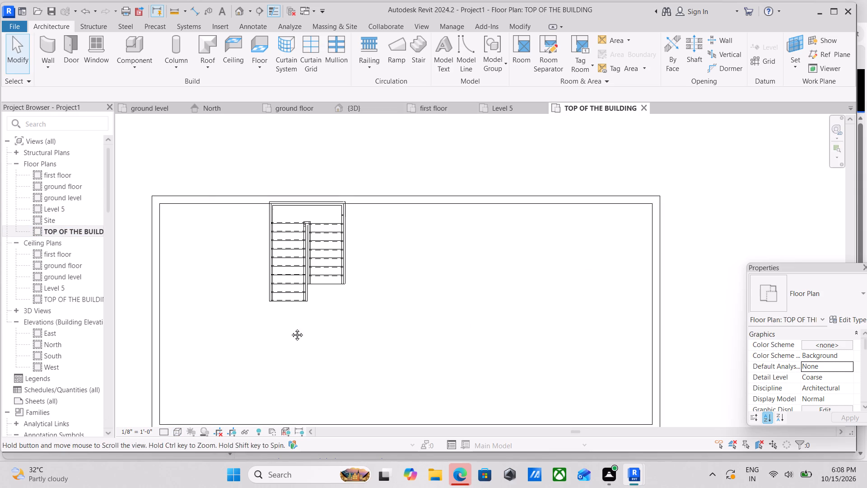
{"action": "middle_click_drag", "start_coordinate": [290, 328], "coordinate": [300, 345]}
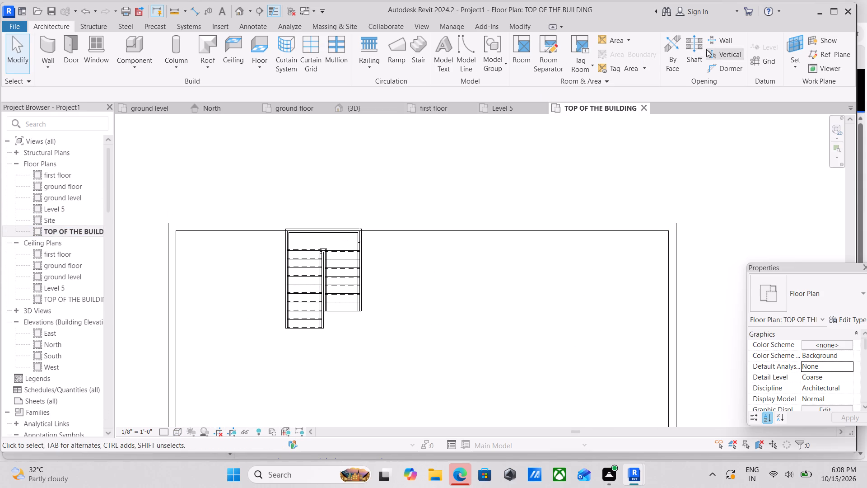
Create a shaft opening on the TOP OF THE BUILDING plan, sketching a closed, stepped boundary along the staircase's outer edges.
{"action": "left_click", "coordinate": [689, 46]}
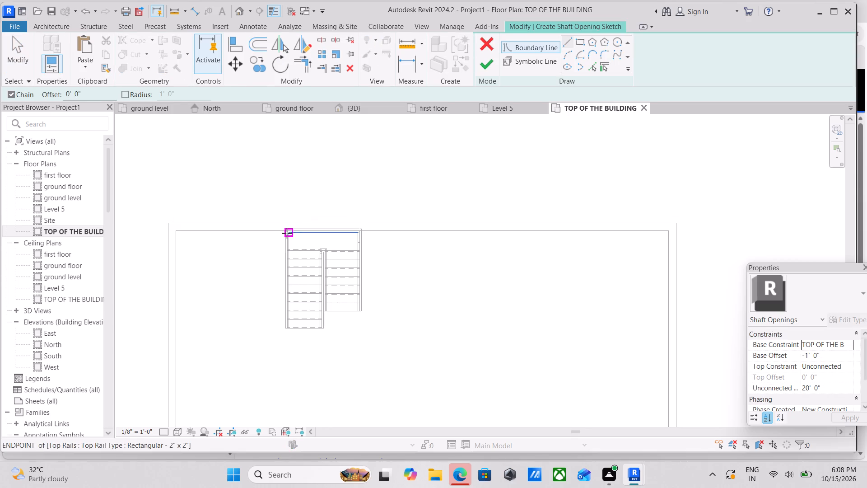
{"action": "scroll", "coordinate": [286, 230], "scroll_direction": "up", "scroll_amount": 3}
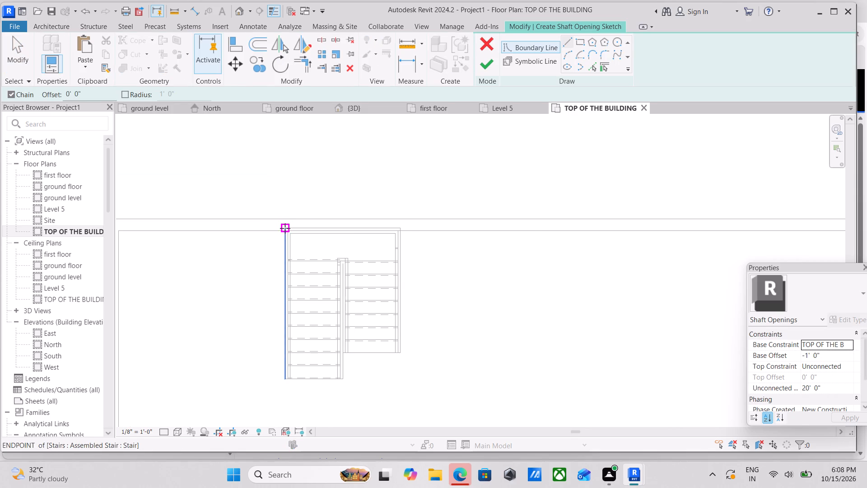
{"action": "left_click", "coordinate": [285, 228]}
{"action": "left_click", "coordinate": [283, 380]}
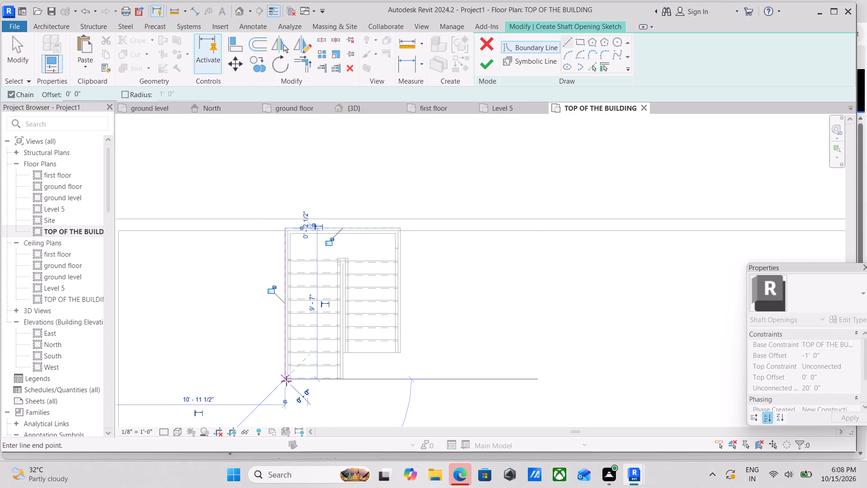
{"action": "scroll", "coordinate": [344, 380], "scroll_direction": "up", "scroll_amount": 3}
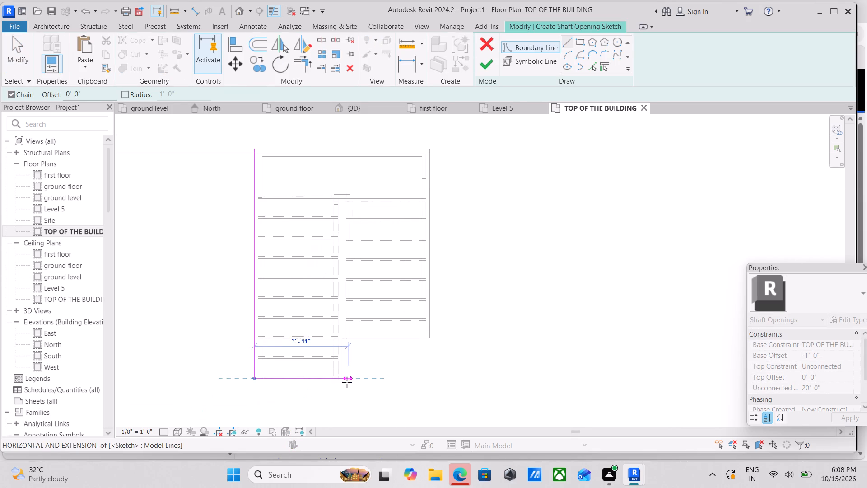
{"action": "left_click", "coordinate": [343, 379]}
{"action": "left_click", "coordinate": [342, 337]}
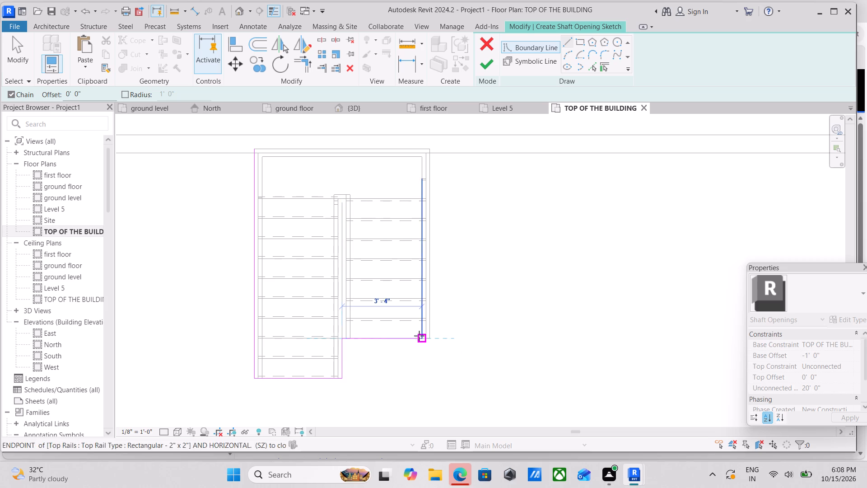
{"action": "left_click", "coordinate": [429, 337]}
{"action": "middle_click_drag", "start_coordinate": [426, 221], "coordinate": [450, 399]}
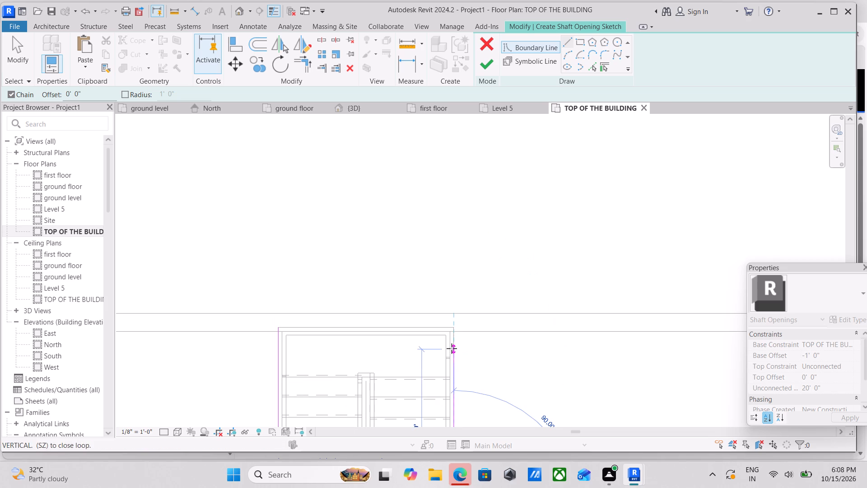
{"action": "left_click", "coordinate": [454, 325]}
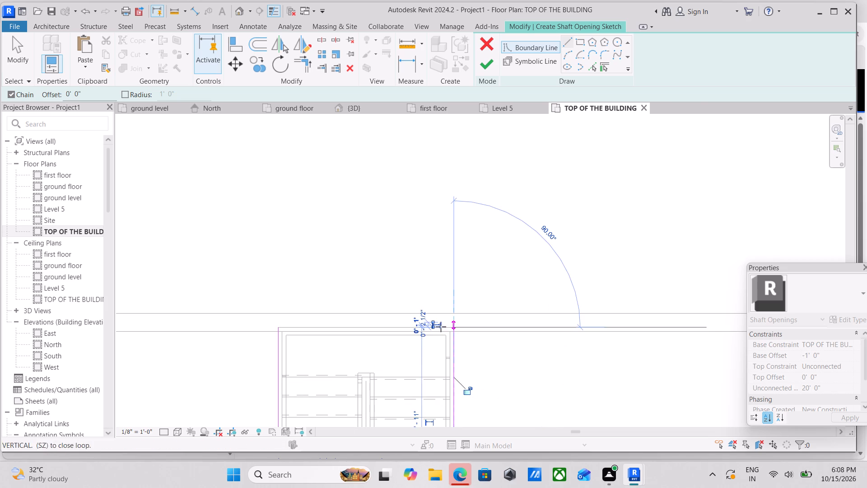
{"action": "left_click", "coordinate": [281, 326]}
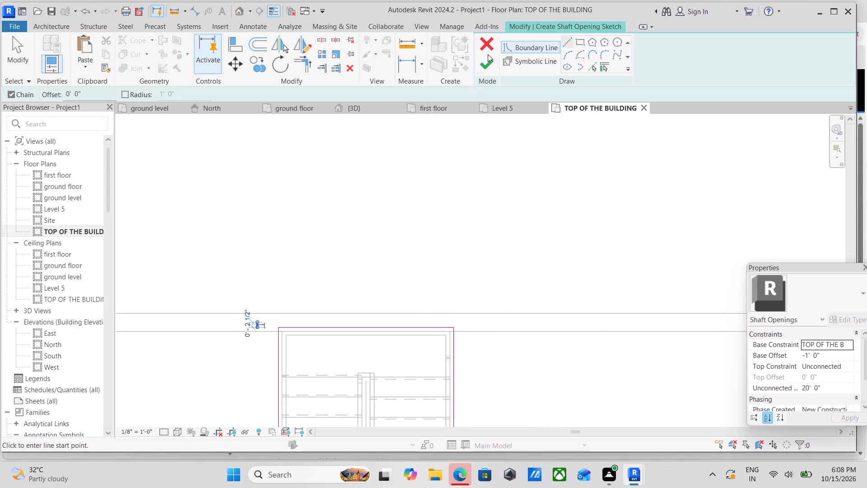
{"action": "left_click", "coordinate": [487, 61]}
{"action": "scroll", "coordinate": [369, 344], "scroll_direction": "down", "scroll_amount": 3}
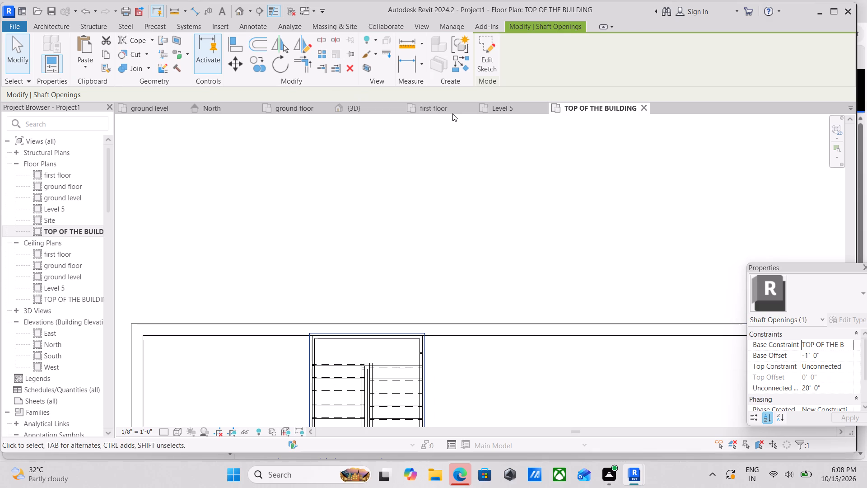
Examine the roof's stair opening, the parapets and the balcony facade in the 3D view from the left-front corner and the front.
{"action": "left_click", "coordinate": [340, 102]}
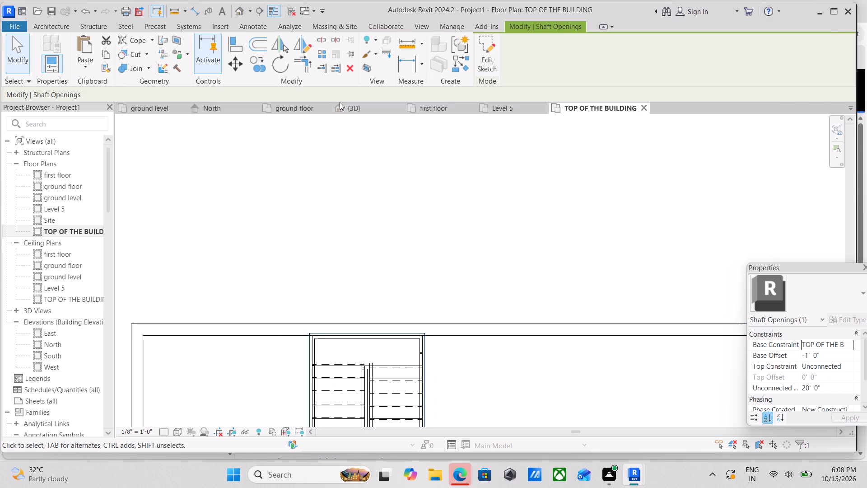
{"action": "left_click", "coordinate": [340, 105]}
{"action": "scroll", "coordinate": [432, 268], "scroll_direction": "up", "scroll_amount": 6}
{"action": "key", "text": "Escape"}
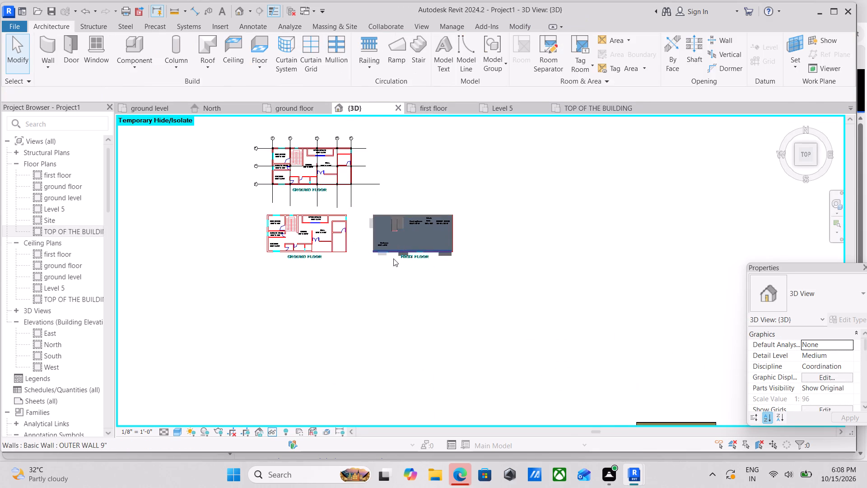
{"action": "middle_click_drag", "start_coordinate": [401, 273], "coordinate": [460, 179], "text": "shift"}
{"action": "scroll", "coordinate": [418, 329], "scroll_direction": "up", "scroll_amount": 4}
{"action": "middle_click_drag", "start_coordinate": [382, 339], "coordinate": [389, 307], "text": "shift"}
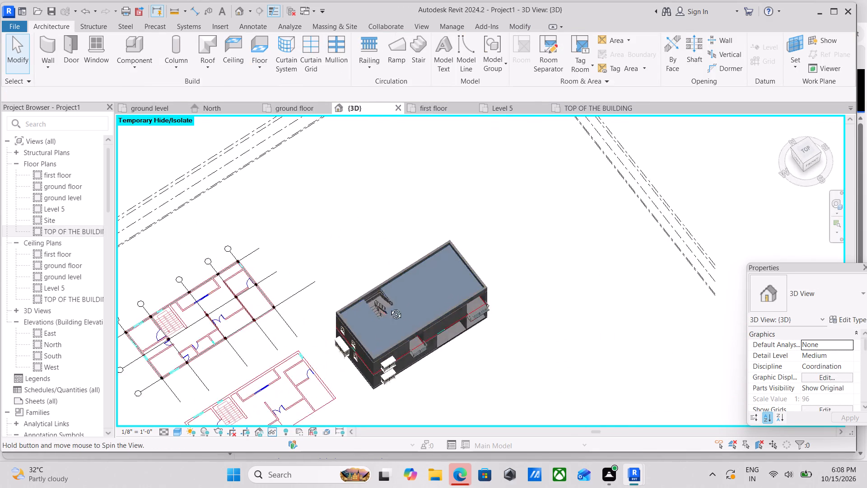
{"action": "middle_click_drag", "start_coordinate": [389, 307], "coordinate": [406, 202], "text": "shift"}
{"action": "scroll", "coordinate": [423, 337], "scroll_direction": "up", "scroll_amount": 10}
{"action": "middle_click_drag", "start_coordinate": [487, 348], "coordinate": [360, 347]}
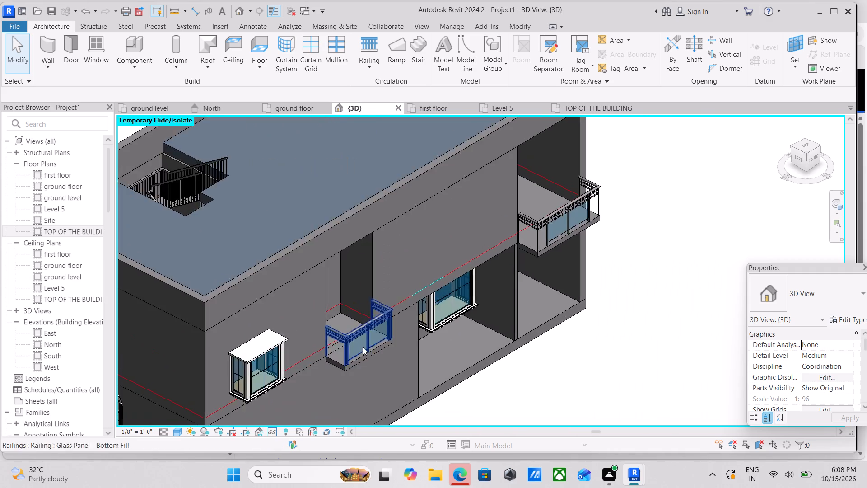
{"action": "scroll", "coordinate": [412, 324], "scroll_direction": "down", "scroll_amount": 2}
{"action": "middle_click_drag", "start_coordinate": [413, 324], "coordinate": [480, 303]}
{"action": "scroll", "coordinate": [481, 303], "scroll_direction": "down", "scroll_amount": 1}
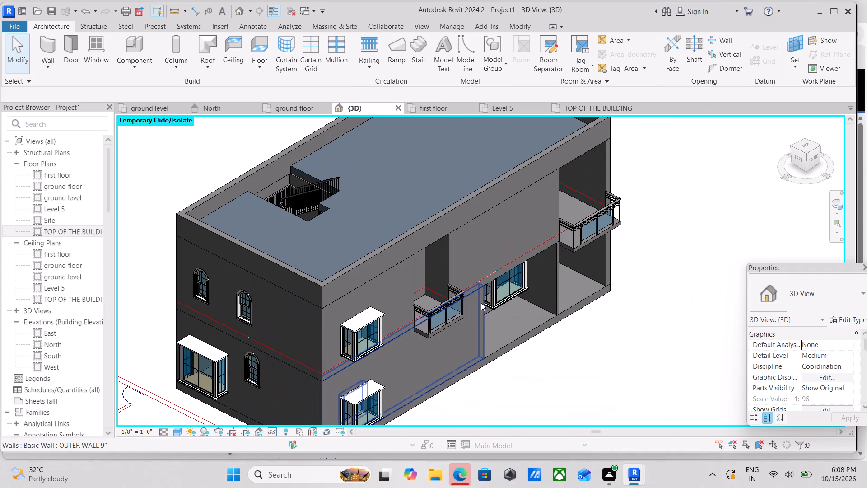
{"action": "scroll", "coordinate": [481, 303], "scroll_direction": "down", "scroll_amount": 1}
{"action": "middle_click_drag", "start_coordinate": [481, 303], "coordinate": [465, 330]}
{"action": "middle_click_drag", "start_coordinate": [403, 376], "coordinate": [385, 313]}
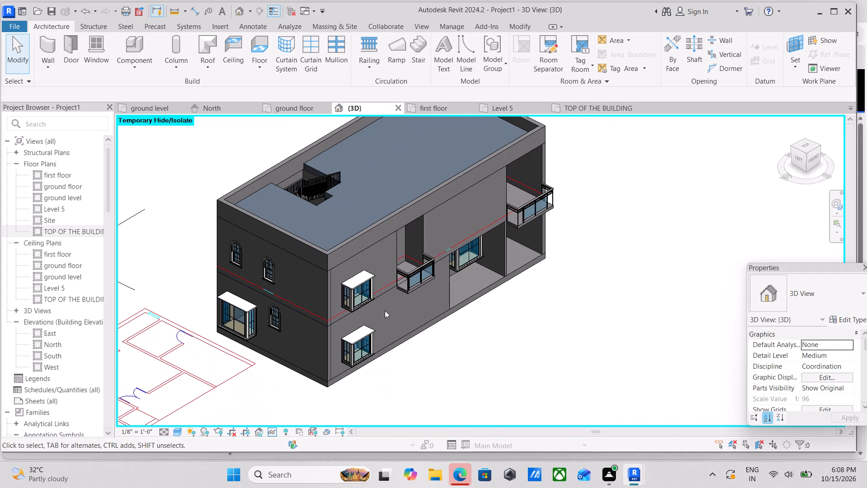
{"action": "scroll", "coordinate": [397, 310], "scroll_direction": "down", "scroll_amount": 1}
{"action": "middle_click_drag", "start_coordinate": [397, 310], "coordinate": [432, 321]}
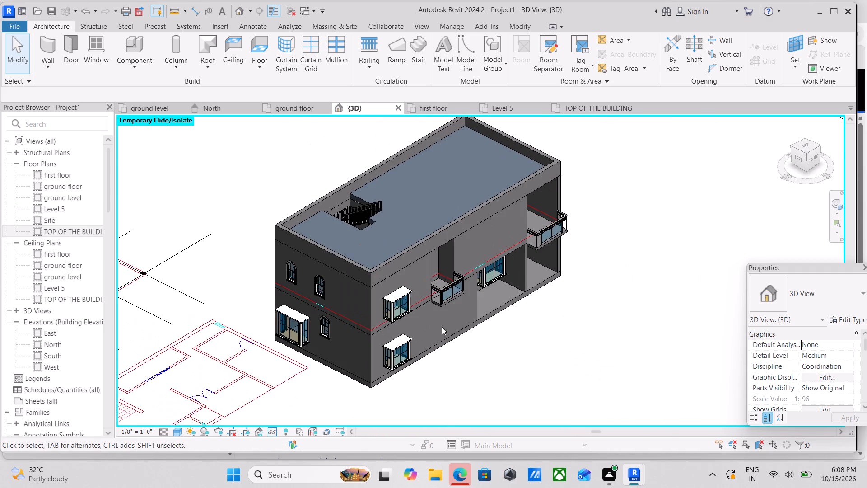
{"action": "middle_click_drag", "start_coordinate": [452, 319], "coordinate": [427, 344]}
{"action": "scroll", "coordinate": [387, 303], "scroll_direction": "up", "scroll_amount": 3}
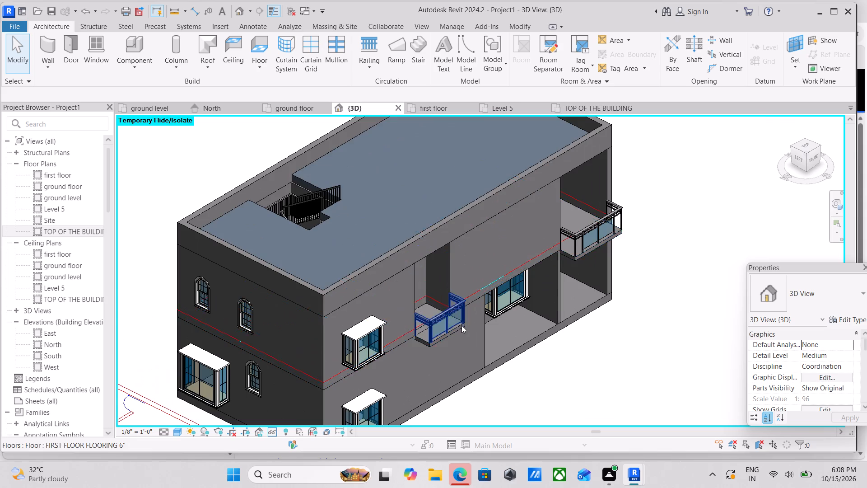
{"action": "scroll", "coordinate": [459, 328], "scroll_direction": "down", "scroll_amount": 3}
{"action": "middle_click_drag", "start_coordinate": [457, 346], "coordinate": [393, 450], "text": "shift"}
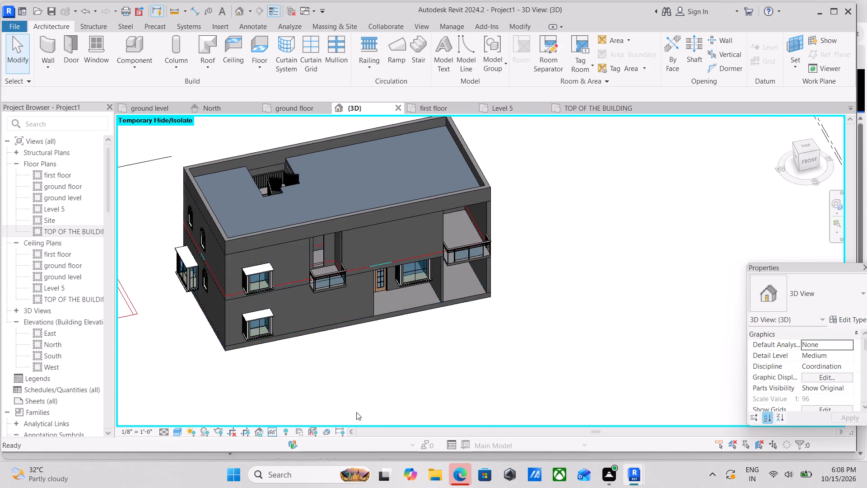
{"action": "middle_click_drag", "start_coordinate": [300, 264], "coordinate": [310, 329]}
{"action": "scroll", "coordinate": [271, 243], "scroll_direction": "up", "scroll_amount": 4}
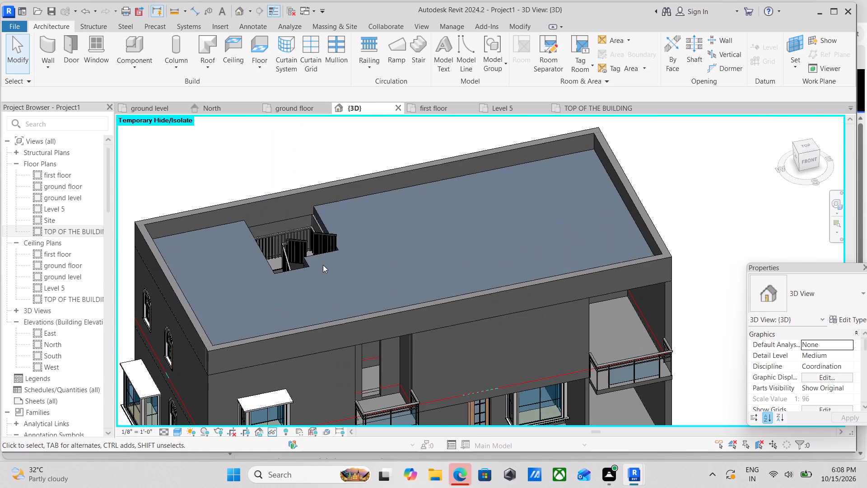
Lower the top of the staircase shaft opening in the 3D view to an unconnected height of about 5' 4".
{"action": "left_click", "coordinate": [277, 235]}
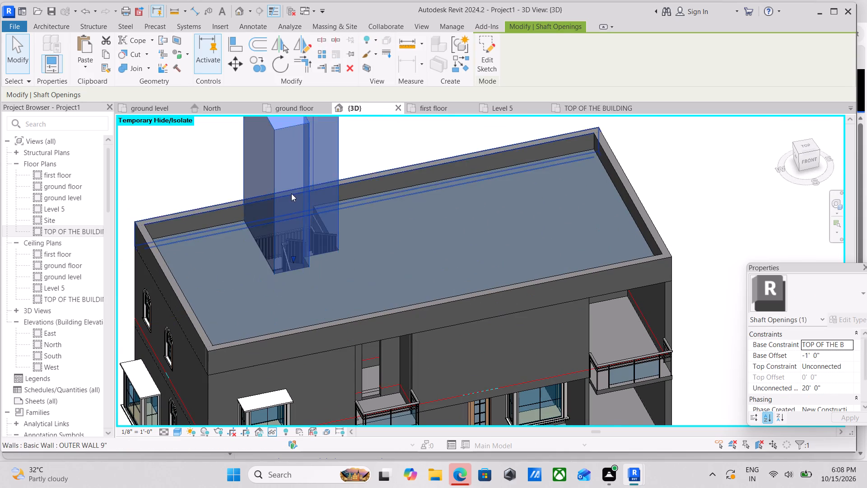
{"action": "middle_click_drag", "start_coordinate": [295, 206], "coordinate": [322, 283]}
{"action": "left_click_drag", "start_coordinate": [322, 167], "coordinate": [315, 285]}
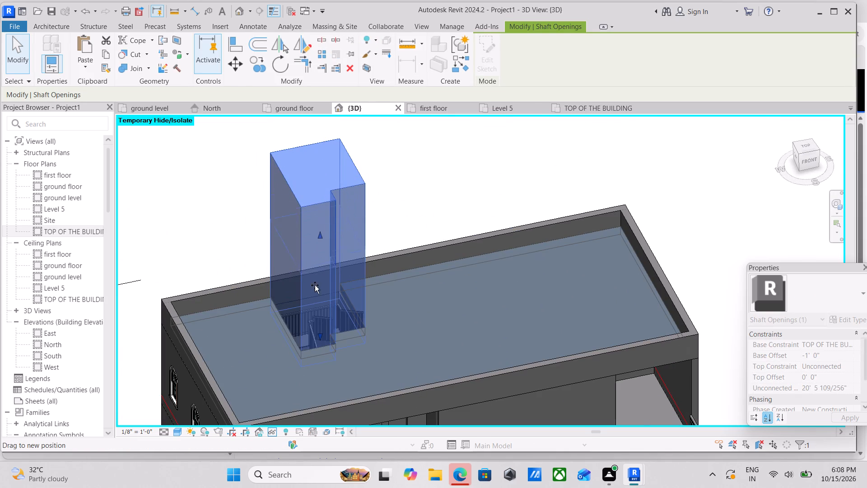
{"action": "left_click_drag", "start_coordinate": [315, 285], "coordinate": [306, 318]}
{"action": "scroll", "coordinate": [309, 314], "scroll_direction": "down", "scroll_amount": 4}
{"action": "key", "text": "Escape"}
{"action": "middle_click_drag", "start_coordinate": [320, 363], "coordinate": [333, 314]}
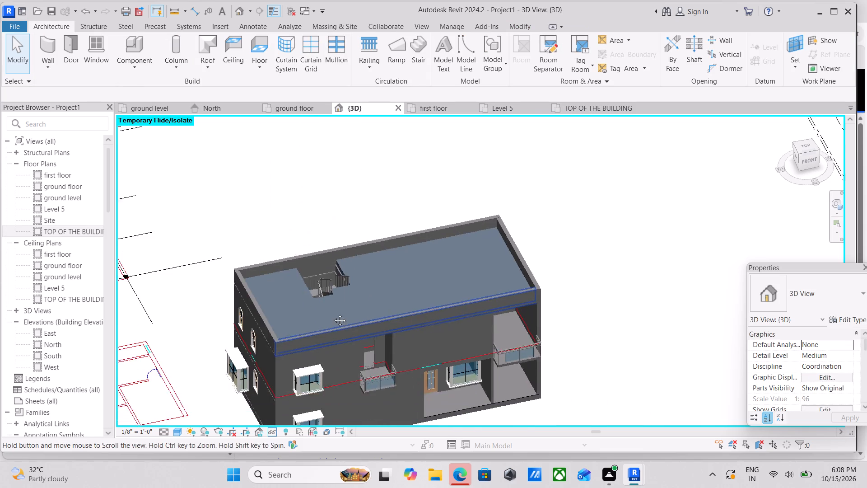
{"action": "middle_click_drag", "start_coordinate": [333, 314], "coordinate": [332, 316]}
{"action": "scroll", "coordinate": [323, 244], "scroll_direction": "up", "scroll_amount": 2}
{"action": "left_click", "coordinate": [317, 262]}
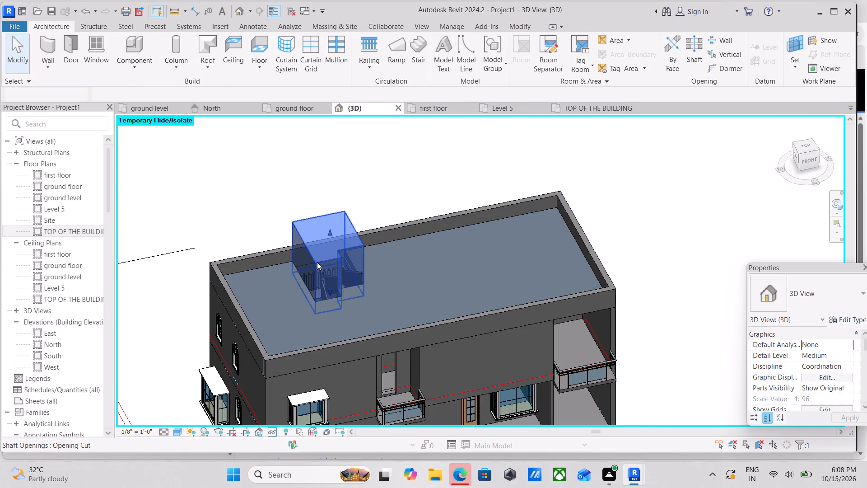
{"action": "left_click_drag", "start_coordinate": [330, 228], "coordinate": [317, 266]}
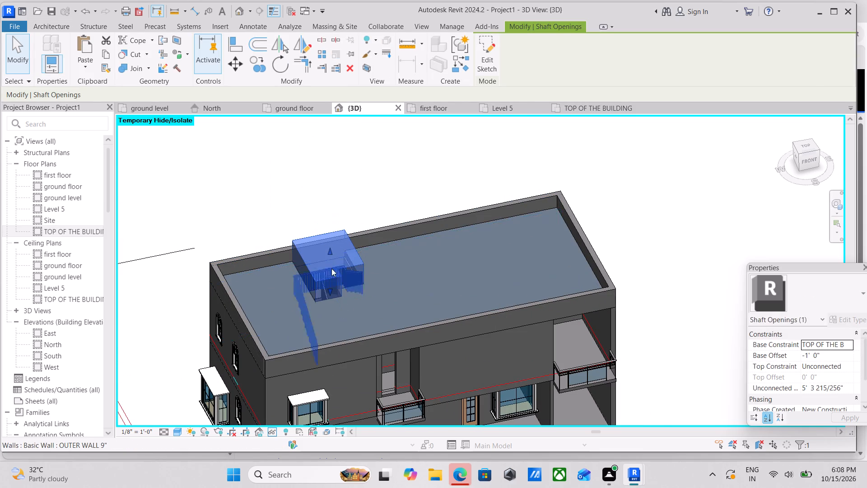
{"action": "key", "text": "Escape"}
Examine the front facade's windows, balconies and entrance in the 3D view, from straight on and from the front-right corner.
{"action": "scroll", "coordinate": [333, 270], "scroll_direction": "down", "scroll_amount": 2}
{"action": "scroll", "coordinate": [320, 368], "scroll_direction": "up", "scroll_amount": 2}
{"action": "middle_click_drag", "start_coordinate": [321, 363], "coordinate": [360, 253], "text": "shift"}
{"action": "middle_click_drag", "start_coordinate": [422, 363], "coordinate": [398, 268]}
{"action": "middle_click_drag", "start_coordinate": [417, 297], "coordinate": [336, 304], "text": "shift"}
{"action": "scroll", "coordinate": [383, 259], "scroll_direction": "down", "scroll_amount": 1}
{"action": "middle_click_drag", "start_coordinate": [383, 259], "coordinate": [368, 307]}
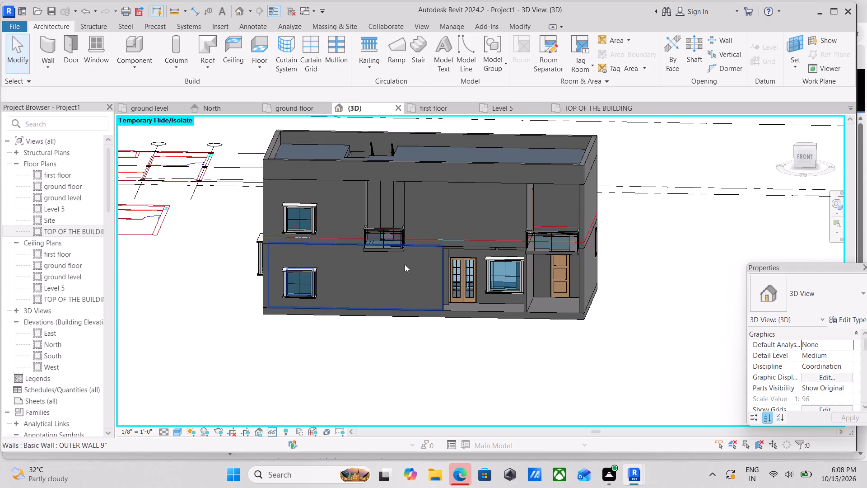
{"action": "middle_click_drag", "start_coordinate": [405, 264], "coordinate": [376, 279], "text": "shift"}
{"action": "middle_click_drag", "start_coordinate": [449, 260], "coordinate": [440, 342]}
{"action": "scroll", "coordinate": [594, 260], "scroll_direction": "up", "scroll_amount": 3}
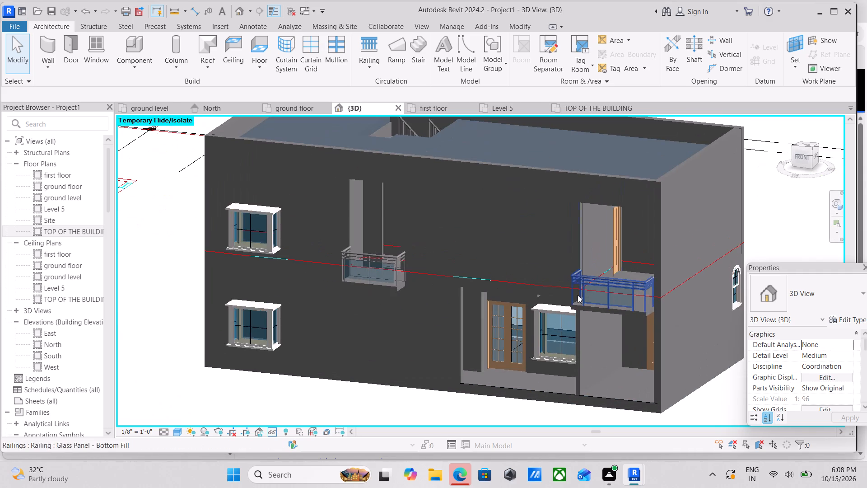
{"action": "scroll", "coordinate": [369, 359], "scroll_direction": "up", "scroll_amount": 1}
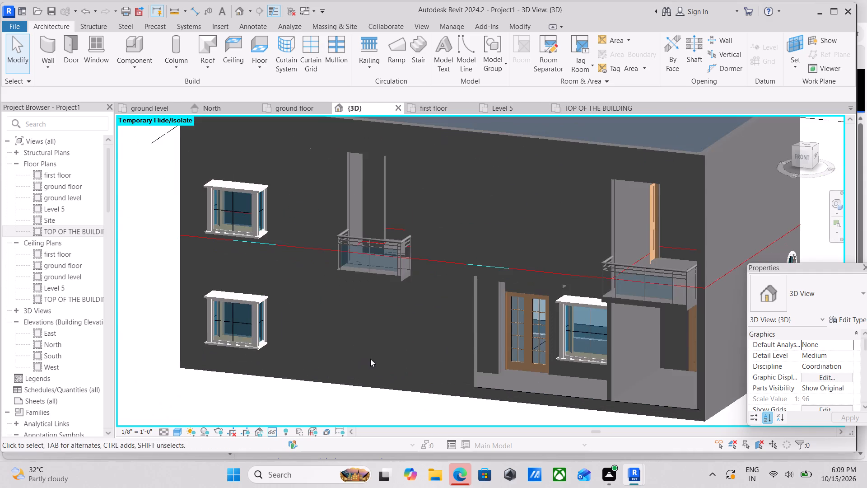
{"action": "middle_click_drag", "start_coordinate": [385, 393], "coordinate": [443, 437]}
{"action": "scroll", "coordinate": [491, 401], "scroll_direction": "down", "scroll_amount": 1}
{"action": "middle_click_drag", "start_coordinate": [492, 386], "coordinate": [497, 357]}
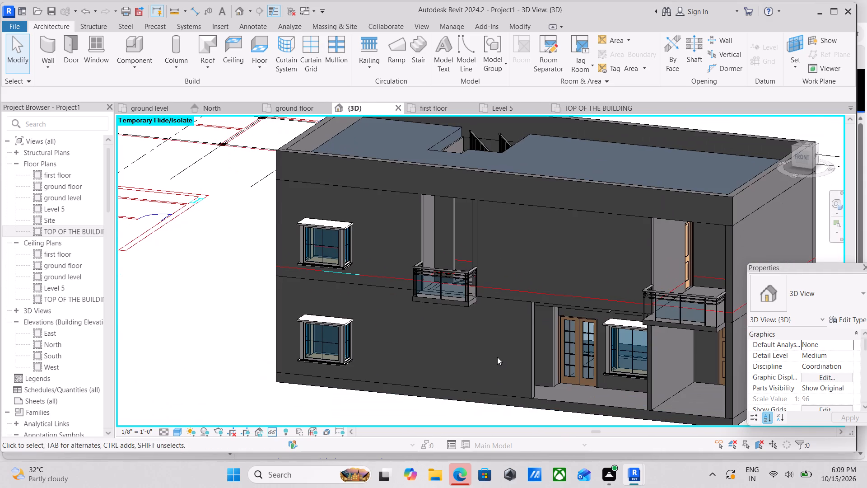
Examine the stair opening cut through the roof slab, its railings and the surrounding parapet from low and high 3D angles.
{"action": "middle_click_drag", "start_coordinate": [489, 345], "coordinate": [486, 447]}
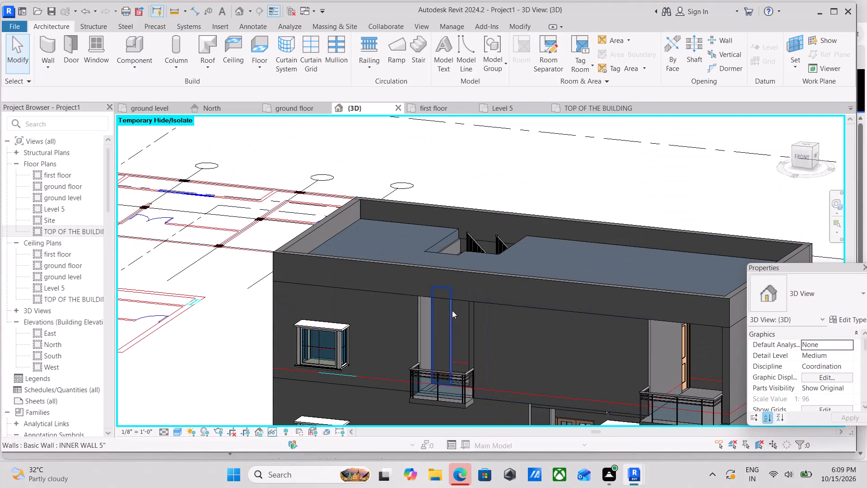
{"action": "middle_click_drag", "start_coordinate": [451, 310], "coordinate": [447, 354]}
{"action": "scroll", "coordinate": [389, 316], "scroll_direction": "up", "scroll_amount": 2}
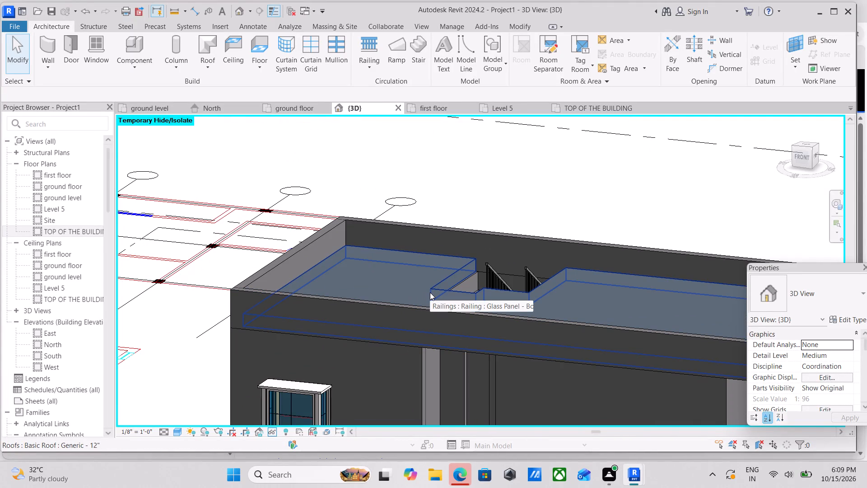
{"action": "scroll", "coordinate": [419, 284], "scroll_direction": "down", "scroll_amount": 1}
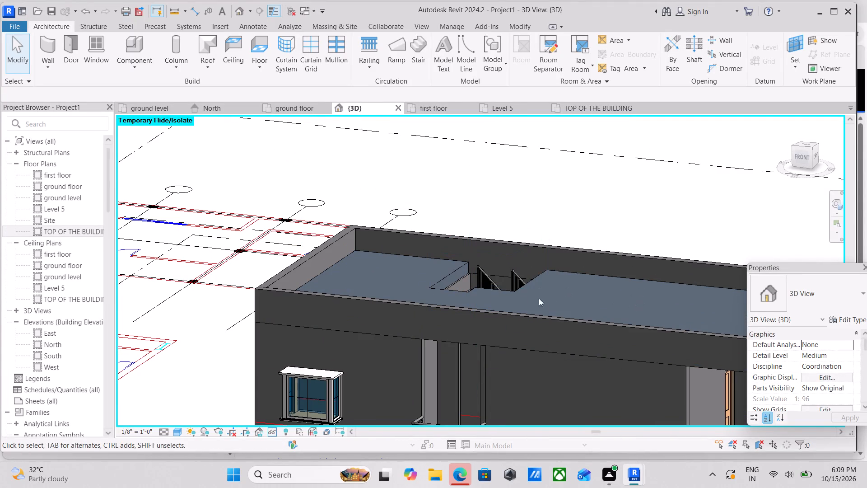
{"action": "scroll", "coordinate": [461, 294], "scroll_direction": "up", "scroll_amount": 3}
{"action": "scroll", "coordinate": [491, 295], "scroll_direction": "down", "scroll_amount": 2}
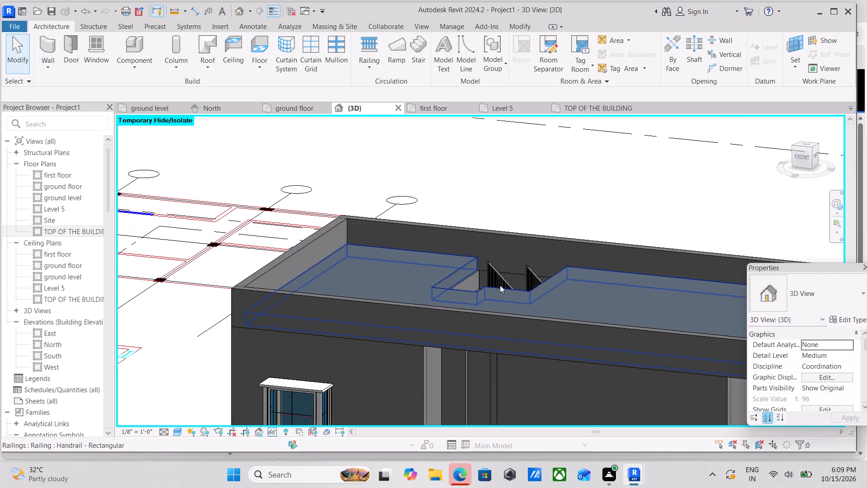
{"action": "middle_click_drag", "start_coordinate": [500, 285], "coordinate": [517, 362], "text": "shift"}
{"action": "middle_click_drag", "start_coordinate": [415, 233], "coordinate": [471, 353]}
{"action": "middle_click_drag", "start_coordinate": [471, 353], "coordinate": [489, 215]}
{"action": "middle_click_drag", "start_coordinate": [453, 250], "coordinate": [575, 174]}
{"action": "scroll", "coordinate": [626, 219], "scroll_direction": "down", "scroll_amount": 2}
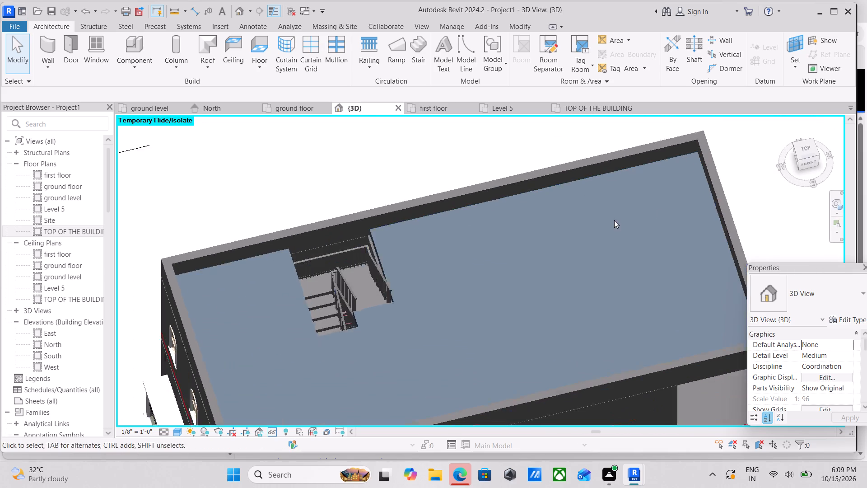
{"action": "middle_click_drag", "start_coordinate": [610, 212], "coordinate": [616, 166]}
{"action": "scroll", "coordinate": [312, 249], "scroll_direction": "up", "scroll_amount": 3}
{"action": "scroll", "coordinate": [337, 207], "scroll_direction": "down", "scroll_amount": 1}
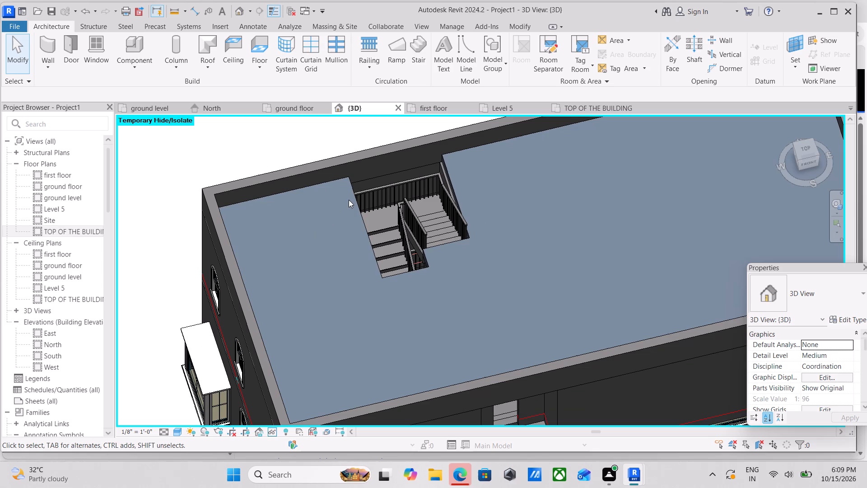
{"action": "scroll", "coordinate": [475, 198], "scroll_direction": "up", "scroll_amount": 4}
{"action": "scroll", "coordinate": [449, 212], "scroll_direction": "down", "scroll_amount": 3}
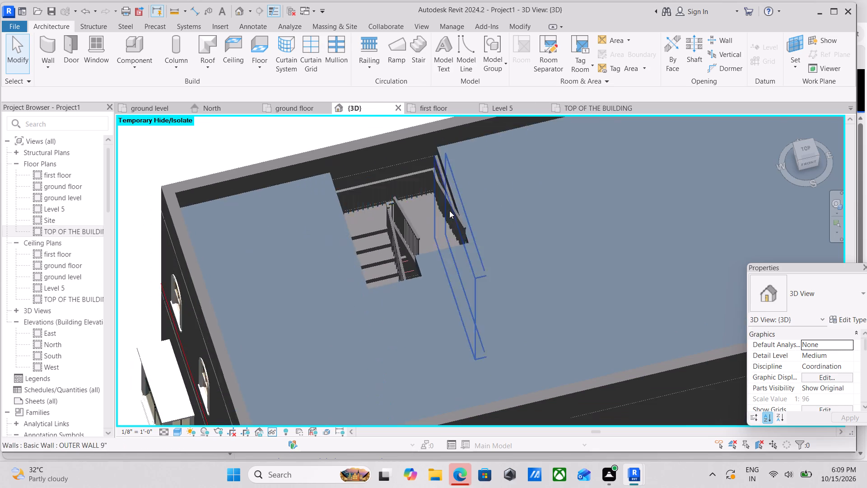
{"action": "scroll", "coordinate": [449, 211], "scroll_direction": "down", "scroll_amount": 3}
{"action": "scroll", "coordinate": [404, 231], "scroll_direction": "up", "scroll_amount": 2}
{"action": "scroll", "coordinate": [415, 224], "scroll_direction": "down", "scroll_amount": 3}
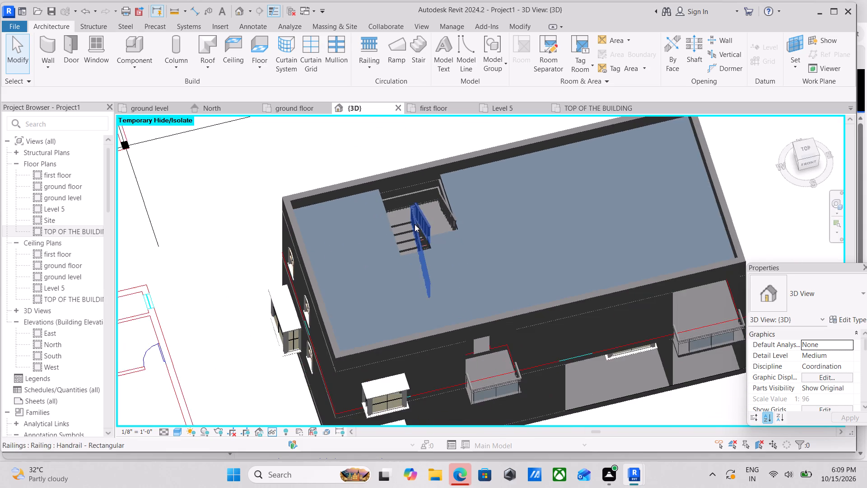
{"action": "middle_click_drag", "start_coordinate": [415, 224], "coordinate": [418, 190]}
{"action": "scroll", "coordinate": [544, 280], "scroll_direction": "down", "scroll_amount": 2}
Examine the whole building from the front-left, front and front-right, including the roof opening and both balconies.
{"action": "middle_click_drag", "start_coordinate": [539, 272], "coordinate": [516, 222]}
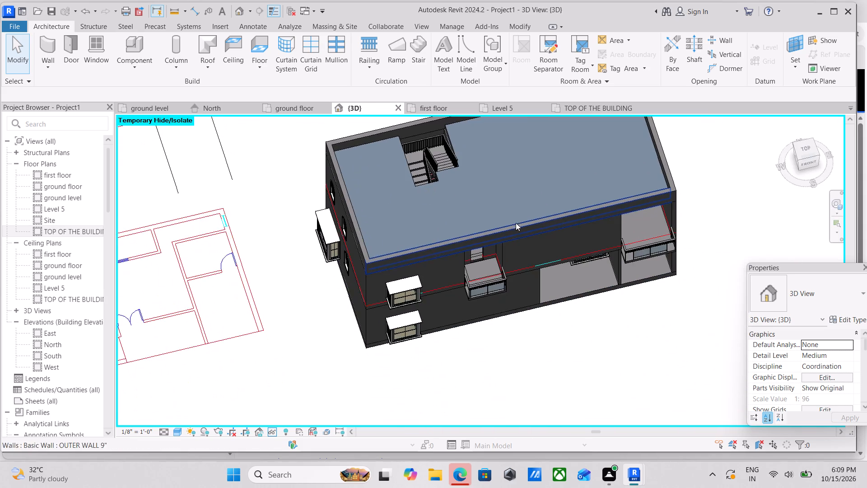
{"action": "scroll", "coordinate": [480, 326], "scroll_direction": "up", "scroll_amount": 2}
{"action": "middle_click_drag", "start_coordinate": [446, 340], "coordinate": [488, 177], "text": "shift"}
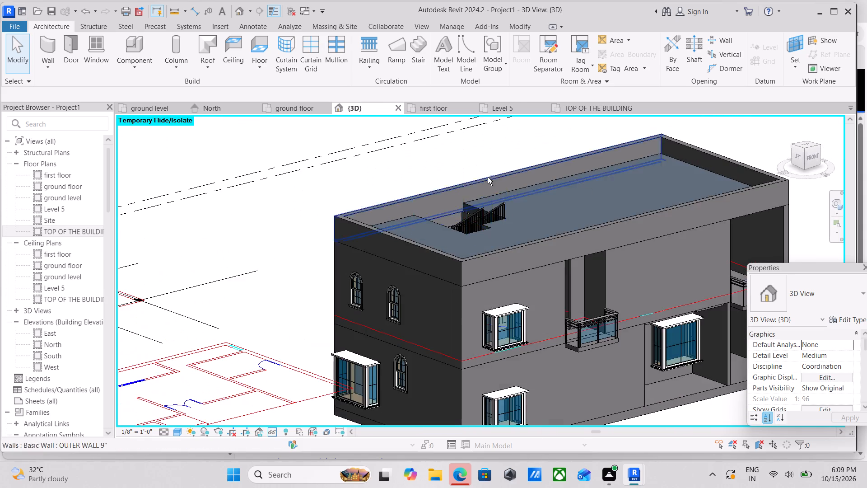
{"action": "middle_click_drag", "start_coordinate": [516, 300], "coordinate": [433, 289], "text": "shift"}
{"action": "middle_click_drag", "start_coordinate": [521, 251], "coordinate": [443, 309]}
{"action": "scroll", "coordinate": [443, 309], "scroll_direction": "down", "scroll_amount": 1}
{"action": "scroll", "coordinate": [533, 241], "scroll_direction": "down", "scroll_amount": 3}
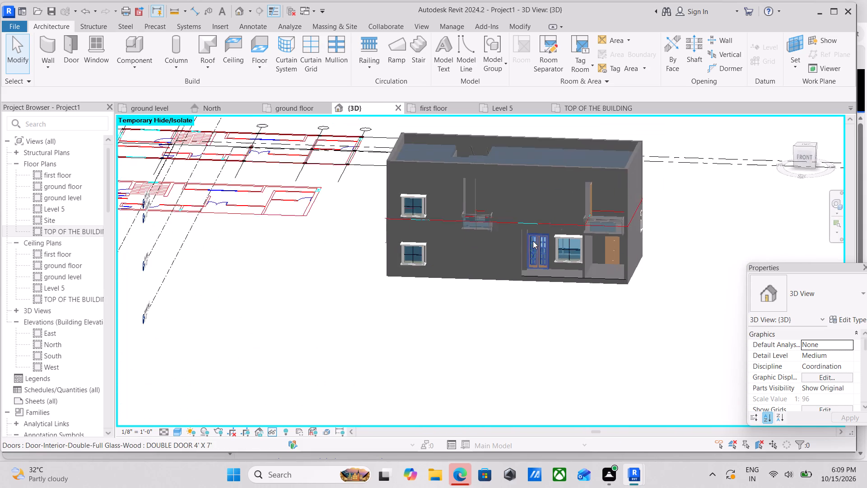
{"action": "middle_click_drag", "start_coordinate": [532, 241], "coordinate": [497, 282]}
{"action": "middle_click_drag", "start_coordinate": [542, 223], "coordinate": [502, 343]}
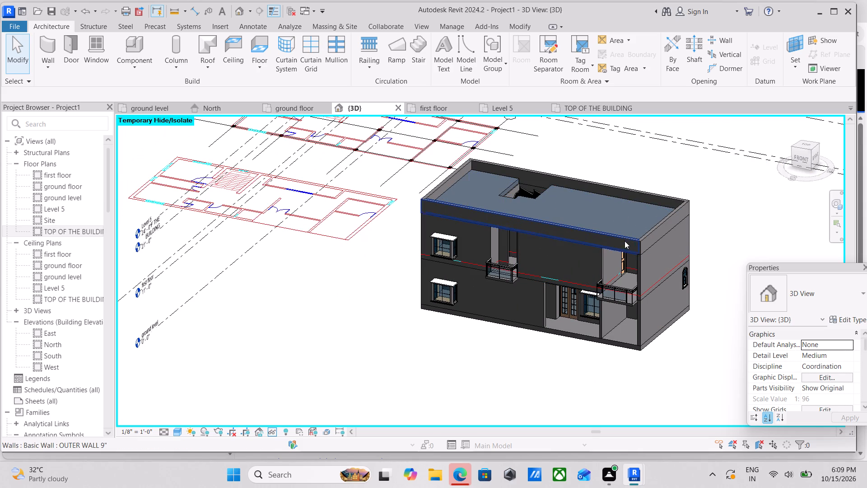
{"action": "scroll", "coordinate": [623, 280], "scroll_direction": "up", "scroll_amount": 4}
{"action": "scroll", "coordinate": [583, 324], "scroll_direction": "up", "scroll_amount": 3}
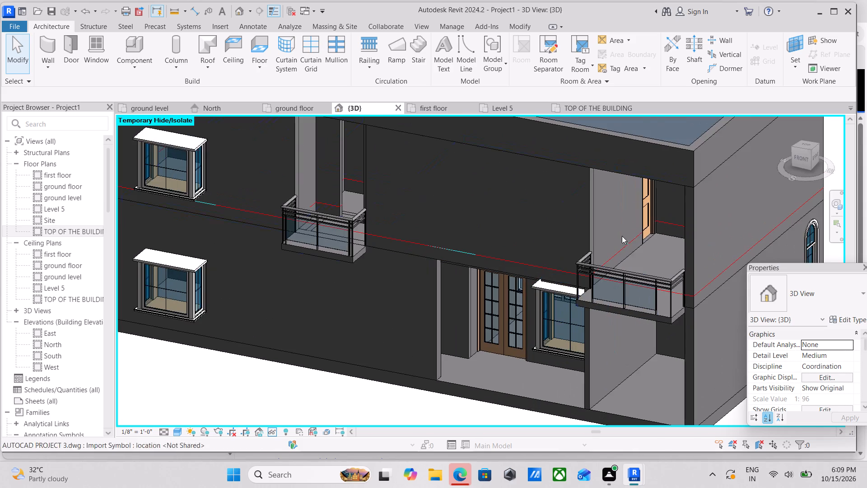
{"action": "scroll", "coordinate": [560, 237], "scroll_direction": "down", "scroll_amount": 2}
{"action": "middle_click_drag", "start_coordinate": [561, 240], "coordinate": [625, 350]}
{"action": "scroll", "coordinate": [555, 263], "scroll_direction": "down", "scroll_amount": 2}
{"action": "middle_click_drag", "start_coordinate": [554, 282], "coordinate": [558, 314]}
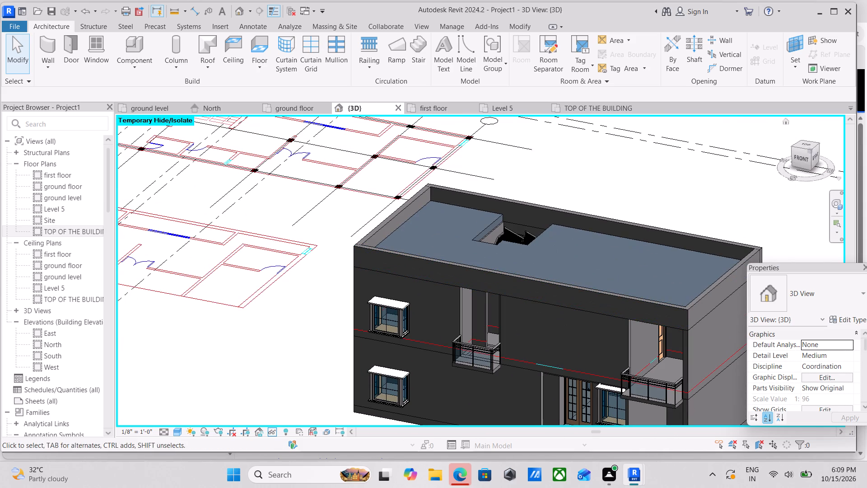
Examine the roof and shaft opening in the top view, then the facade from the top-front-right corner view.
{"action": "left_click", "coordinate": [809, 145]}
{"action": "scroll", "coordinate": [537, 259], "scroll_direction": "up", "scroll_amount": 2}
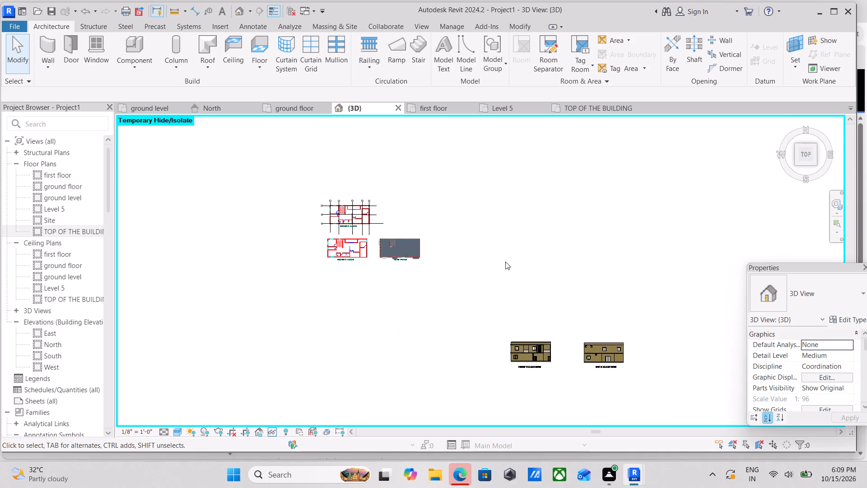
{"action": "scroll", "coordinate": [505, 262], "scroll_direction": "up", "scroll_amount": 17}
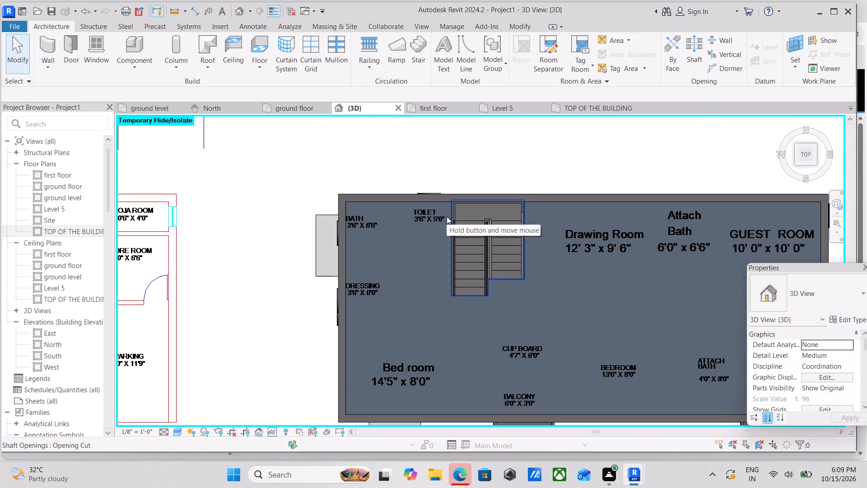
{"action": "middle_click_drag", "start_coordinate": [456, 208], "coordinate": [458, 173]}
{"action": "scroll", "coordinate": [480, 239], "scroll_direction": "down", "scroll_amount": 2}
{"action": "middle_click_drag", "start_coordinate": [480, 237], "coordinate": [499, 118]}
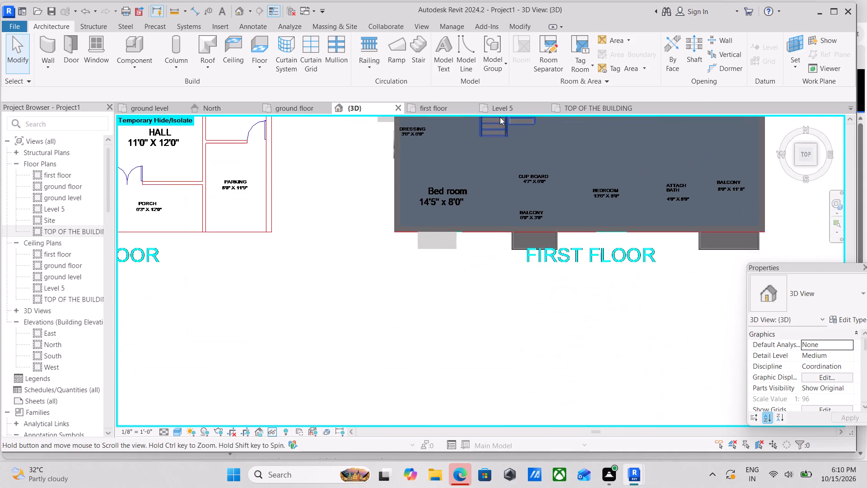
{"action": "left_click", "coordinate": [814, 163]}
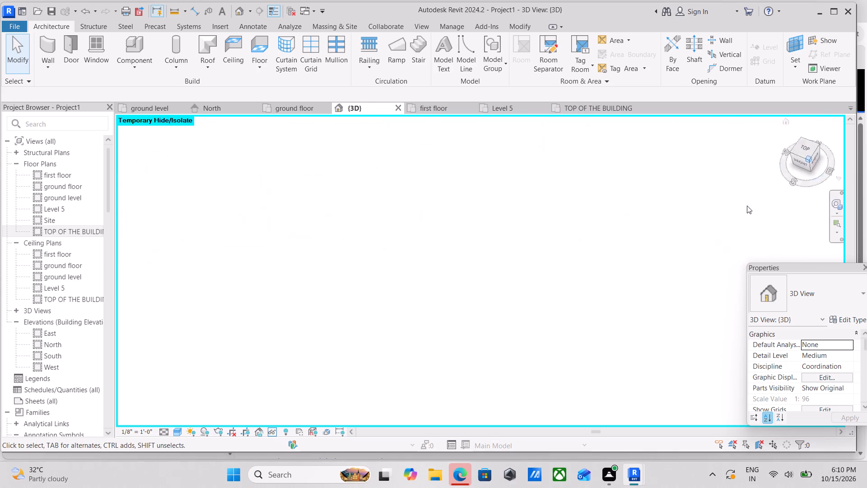
{"action": "scroll", "coordinate": [478, 259], "scroll_direction": "up", "scroll_amount": 9}
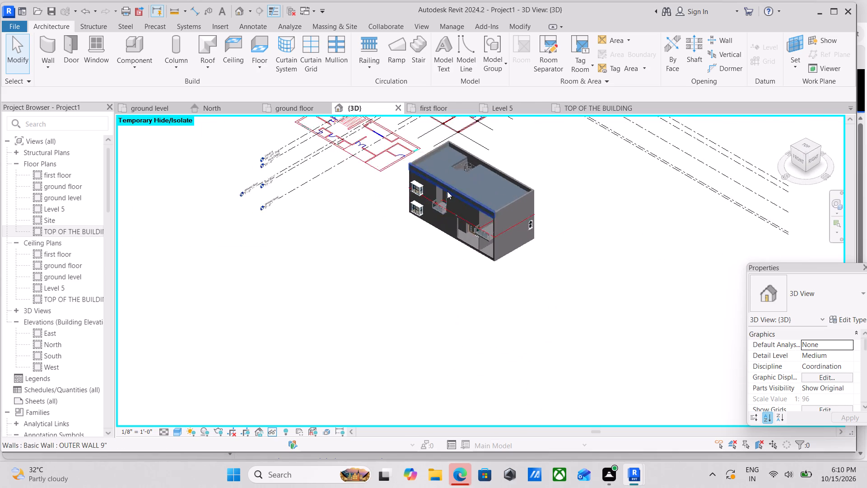
{"action": "scroll", "coordinate": [447, 191], "scroll_direction": "up", "scroll_amount": 7}
{"action": "middle_click_drag", "start_coordinate": [439, 230], "coordinate": [483, 230]}
{"action": "scroll", "coordinate": [471, 190], "scroll_direction": "up", "scroll_amount": 3}
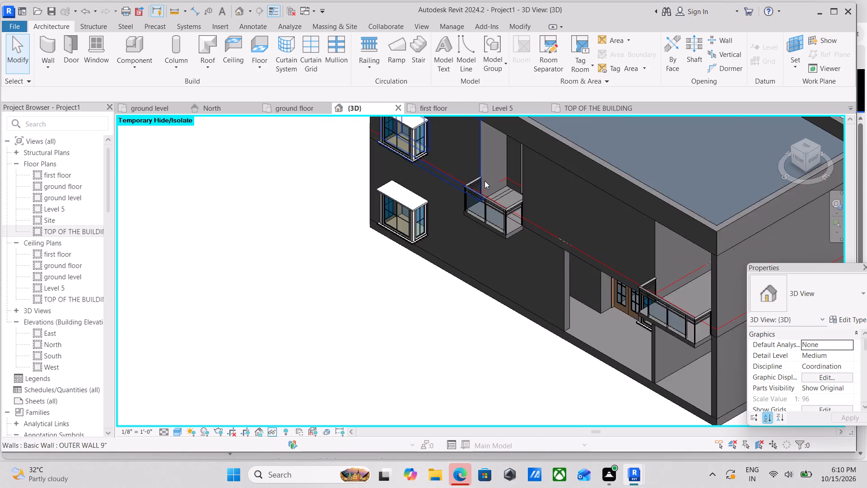
{"action": "scroll", "coordinate": [485, 181], "scroll_direction": "down", "scroll_amount": 1}
{"action": "middle_click_drag", "start_coordinate": [485, 181], "coordinate": [492, 217]}
{"action": "scroll", "coordinate": [584, 209], "scroll_direction": "down", "scroll_amount": 1}
{"action": "middle_click_drag", "start_coordinate": [584, 209], "coordinate": [600, 256]}
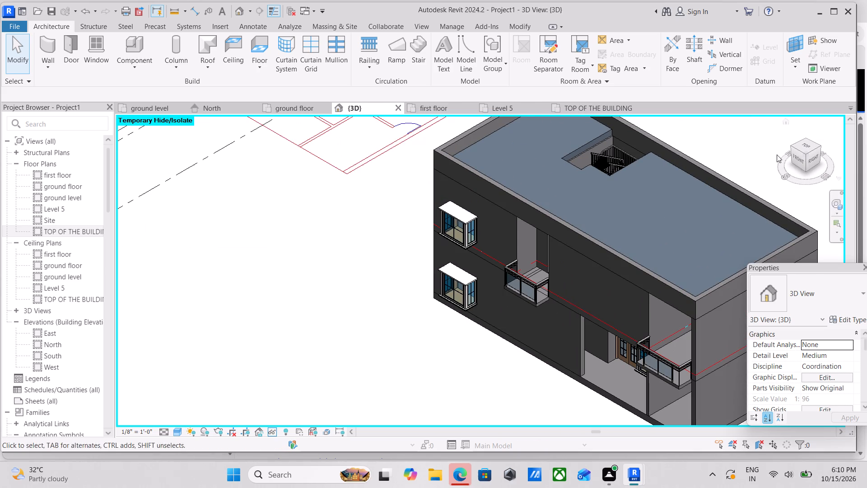
Examine the parapet, upper-floor window and central balcony in the Front orientation of the 3D view.
{"action": "left_click", "coordinate": [800, 160]}
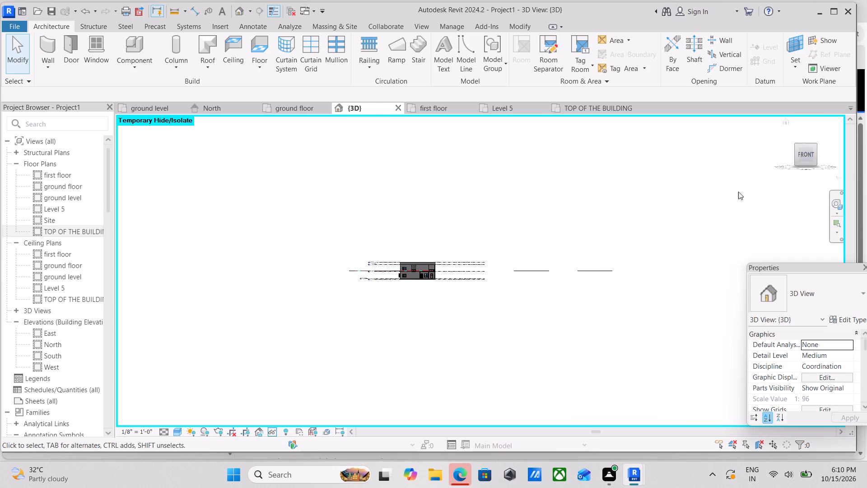
{"action": "scroll", "coordinate": [380, 271], "scroll_direction": "up", "scroll_amount": 16}
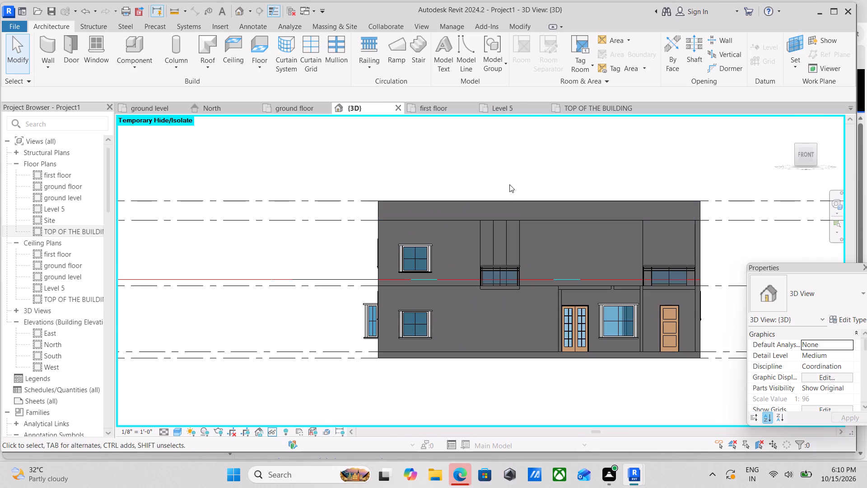
{"action": "scroll", "coordinate": [447, 225], "scroll_direction": "up", "scroll_amount": 4}
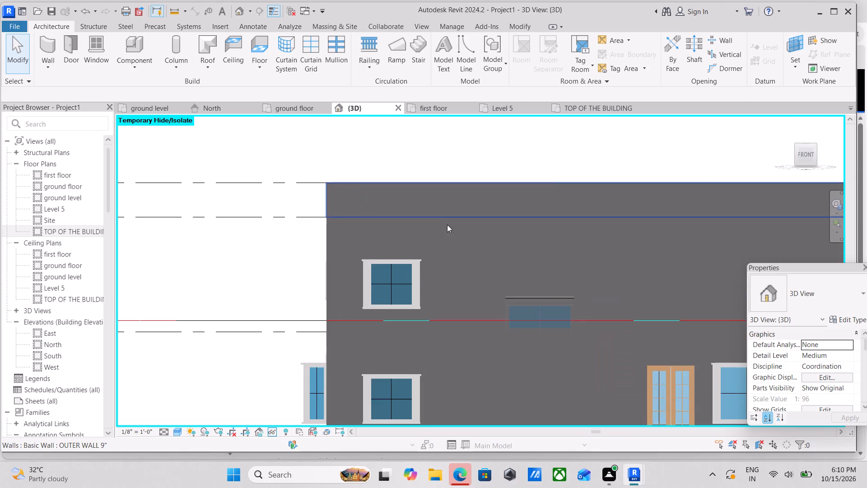
{"action": "middle_click_drag", "start_coordinate": [447, 221], "coordinate": [452, 206]}
{"action": "scroll", "coordinate": [447, 221], "scroll_direction": "up", "scroll_amount": 1}
{"action": "scroll", "coordinate": [345, 229], "scroll_direction": "down", "scroll_amount": 1}
{"action": "middle_click_drag", "start_coordinate": [346, 229], "coordinate": [344, 247]}
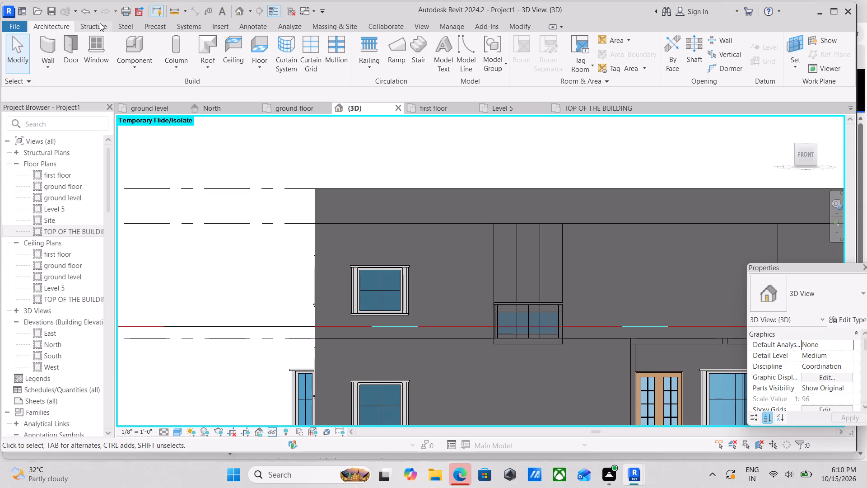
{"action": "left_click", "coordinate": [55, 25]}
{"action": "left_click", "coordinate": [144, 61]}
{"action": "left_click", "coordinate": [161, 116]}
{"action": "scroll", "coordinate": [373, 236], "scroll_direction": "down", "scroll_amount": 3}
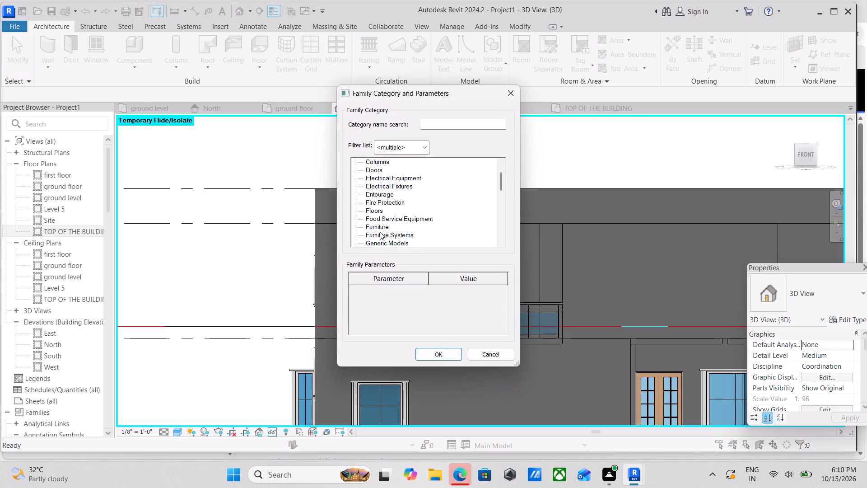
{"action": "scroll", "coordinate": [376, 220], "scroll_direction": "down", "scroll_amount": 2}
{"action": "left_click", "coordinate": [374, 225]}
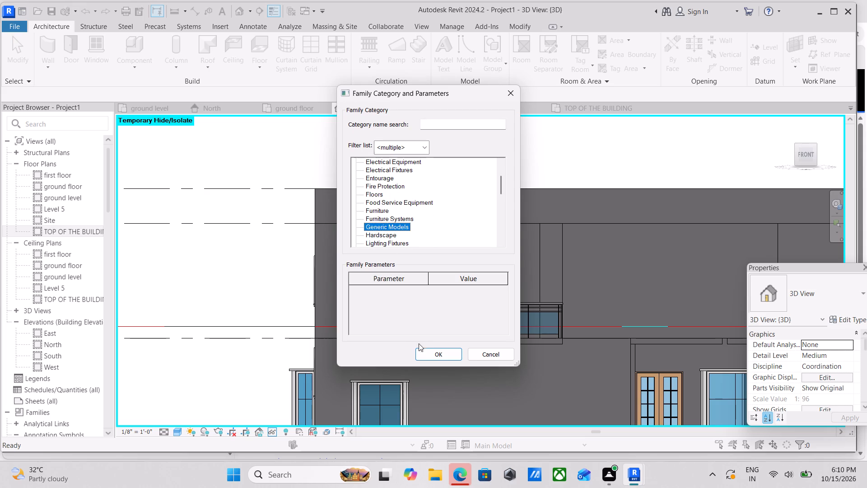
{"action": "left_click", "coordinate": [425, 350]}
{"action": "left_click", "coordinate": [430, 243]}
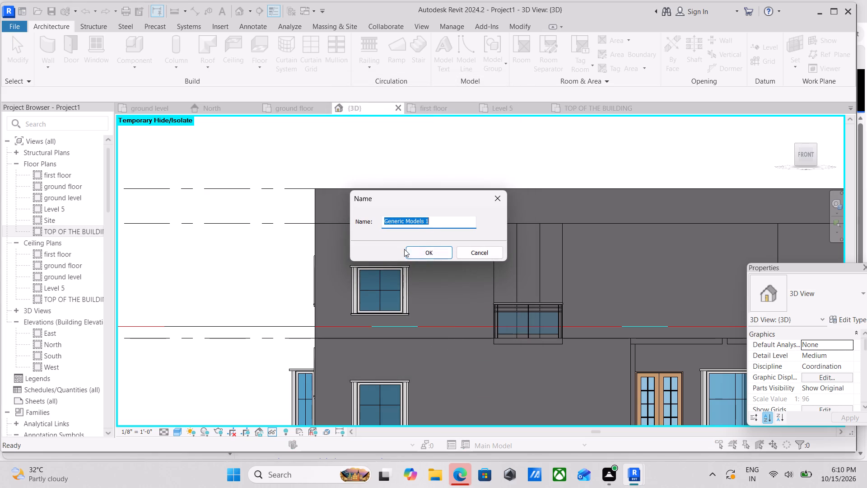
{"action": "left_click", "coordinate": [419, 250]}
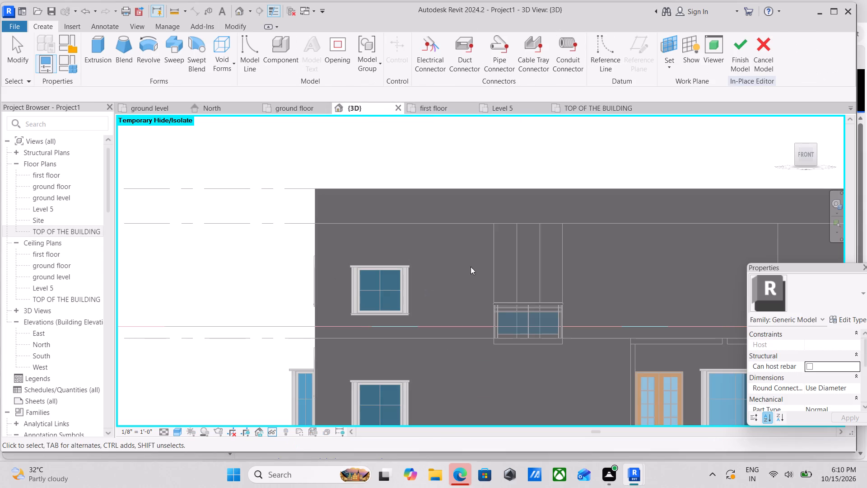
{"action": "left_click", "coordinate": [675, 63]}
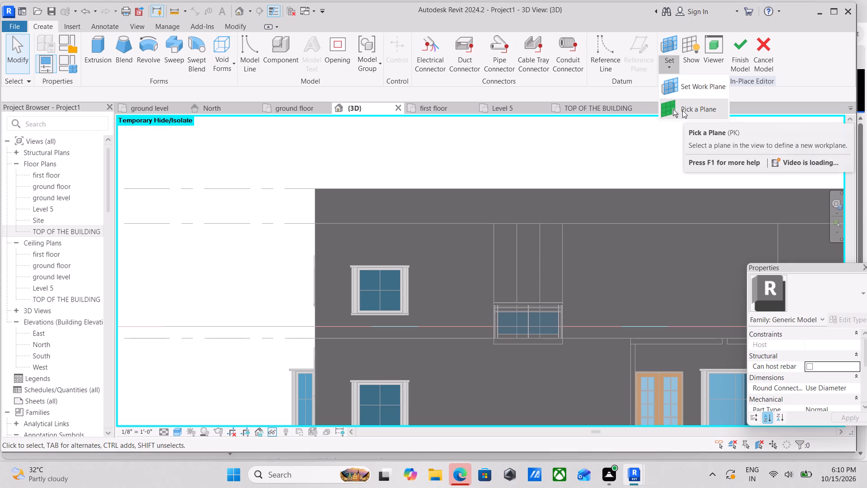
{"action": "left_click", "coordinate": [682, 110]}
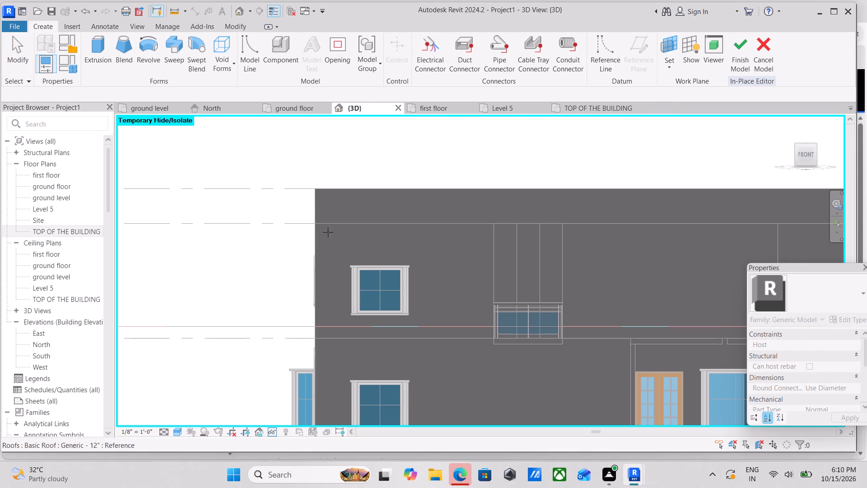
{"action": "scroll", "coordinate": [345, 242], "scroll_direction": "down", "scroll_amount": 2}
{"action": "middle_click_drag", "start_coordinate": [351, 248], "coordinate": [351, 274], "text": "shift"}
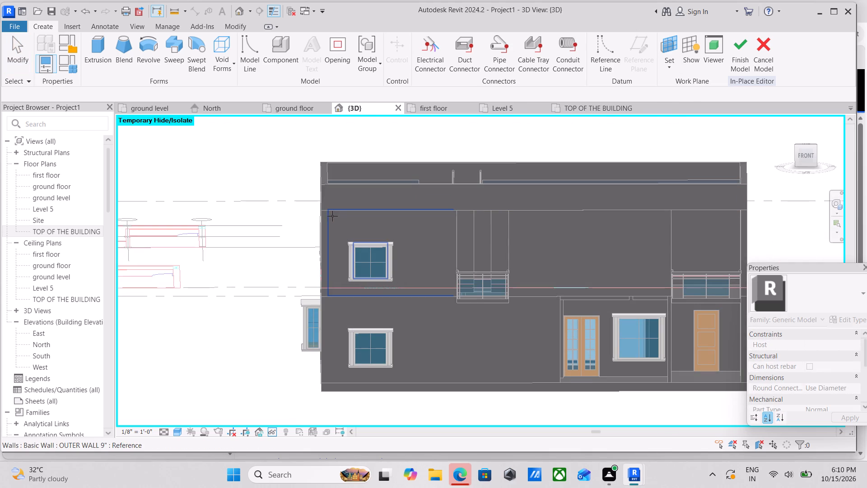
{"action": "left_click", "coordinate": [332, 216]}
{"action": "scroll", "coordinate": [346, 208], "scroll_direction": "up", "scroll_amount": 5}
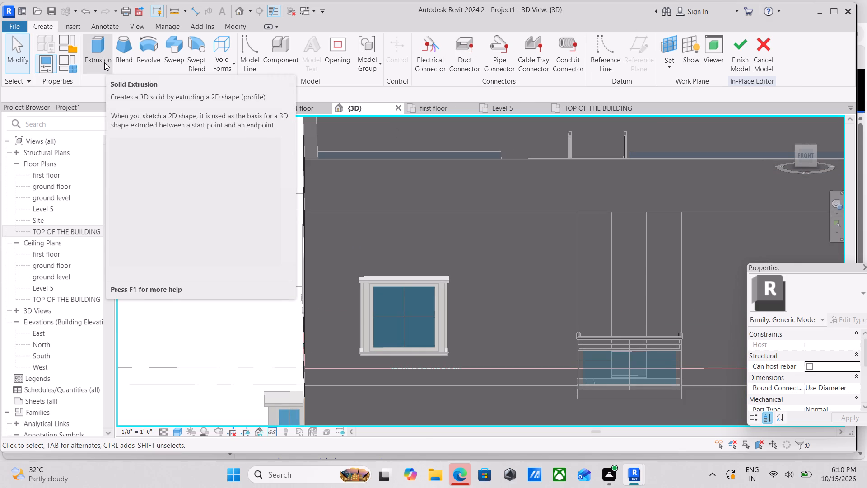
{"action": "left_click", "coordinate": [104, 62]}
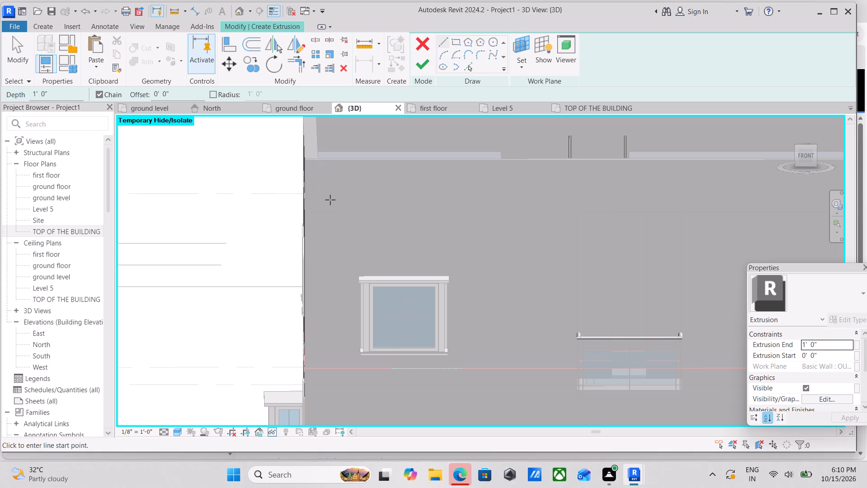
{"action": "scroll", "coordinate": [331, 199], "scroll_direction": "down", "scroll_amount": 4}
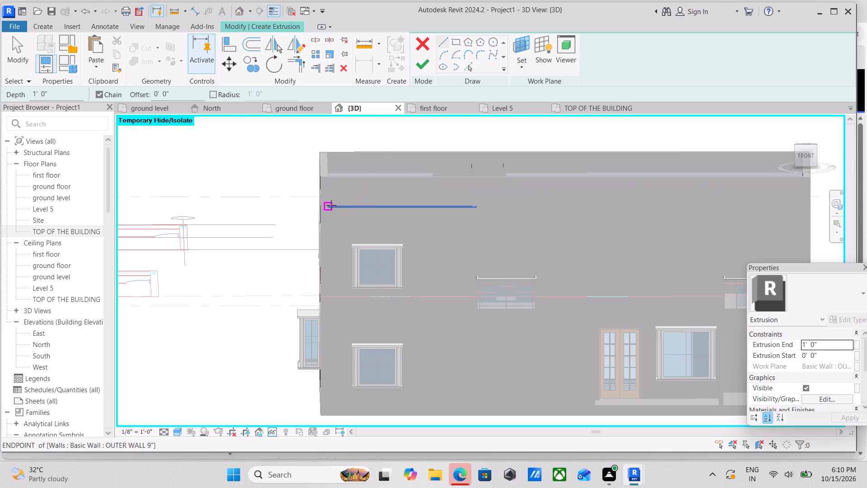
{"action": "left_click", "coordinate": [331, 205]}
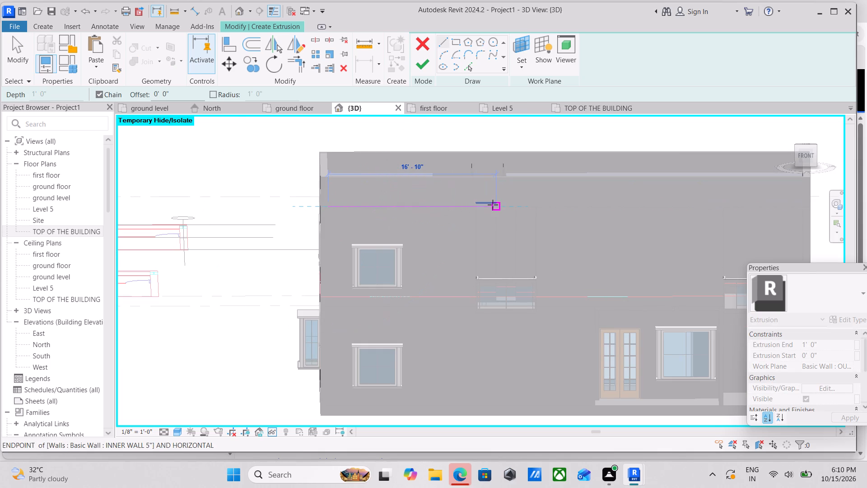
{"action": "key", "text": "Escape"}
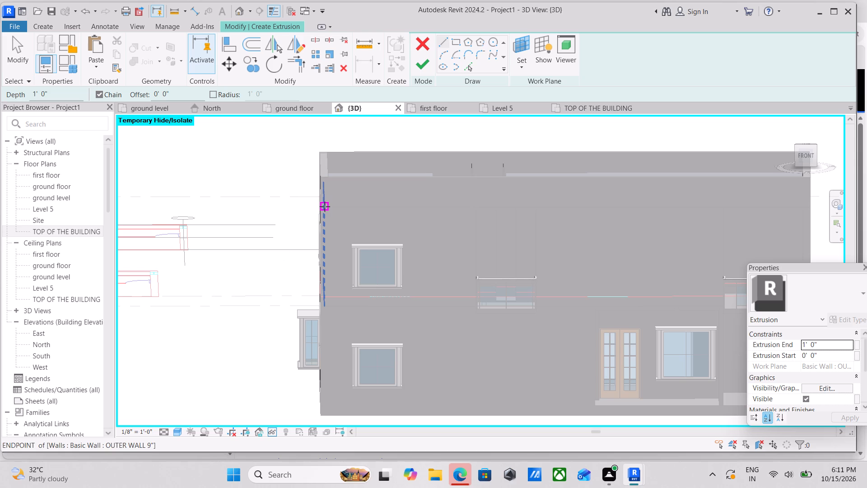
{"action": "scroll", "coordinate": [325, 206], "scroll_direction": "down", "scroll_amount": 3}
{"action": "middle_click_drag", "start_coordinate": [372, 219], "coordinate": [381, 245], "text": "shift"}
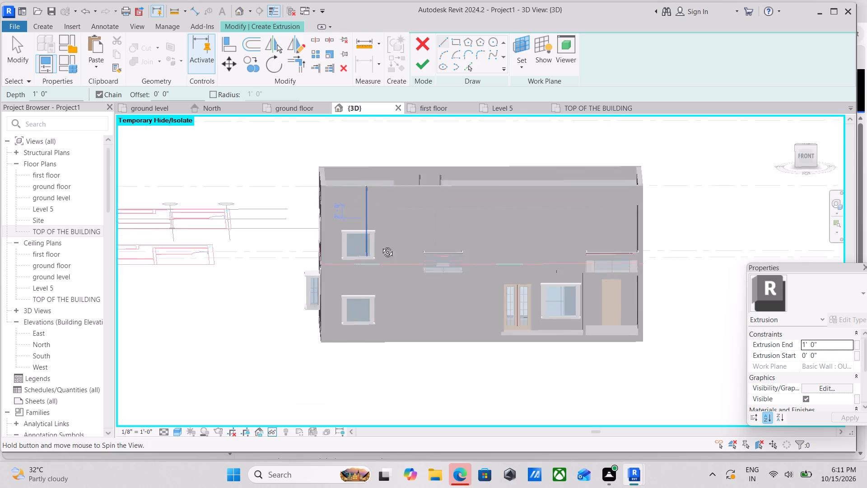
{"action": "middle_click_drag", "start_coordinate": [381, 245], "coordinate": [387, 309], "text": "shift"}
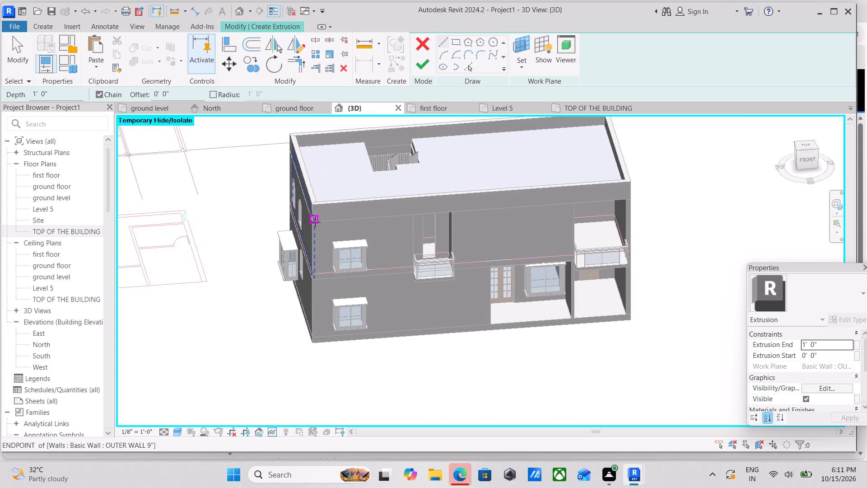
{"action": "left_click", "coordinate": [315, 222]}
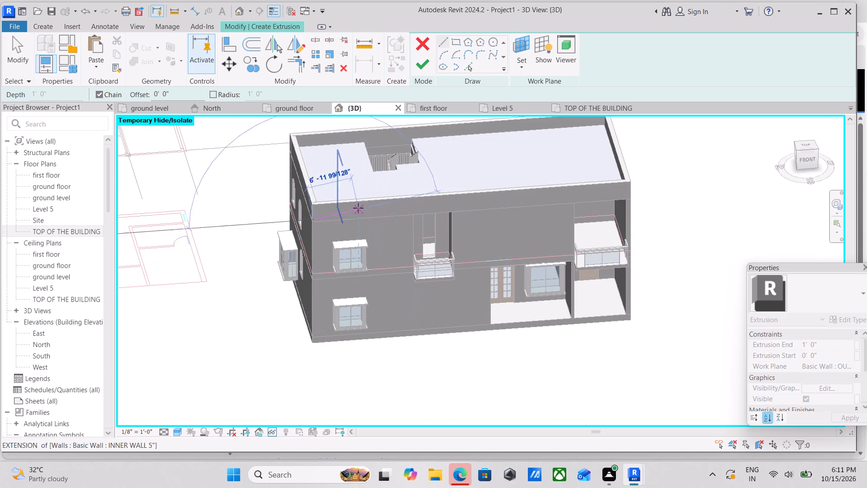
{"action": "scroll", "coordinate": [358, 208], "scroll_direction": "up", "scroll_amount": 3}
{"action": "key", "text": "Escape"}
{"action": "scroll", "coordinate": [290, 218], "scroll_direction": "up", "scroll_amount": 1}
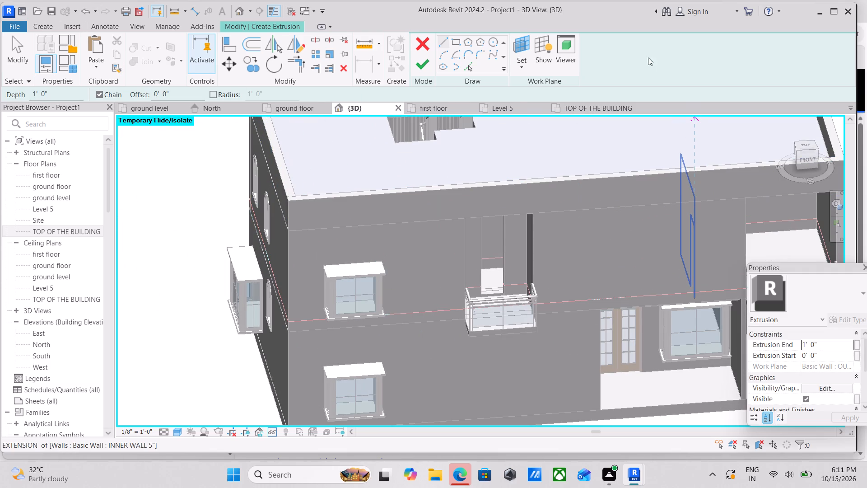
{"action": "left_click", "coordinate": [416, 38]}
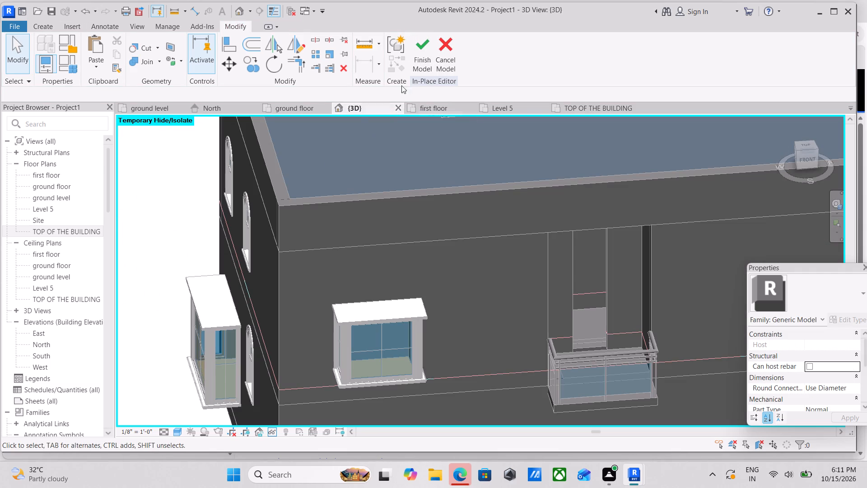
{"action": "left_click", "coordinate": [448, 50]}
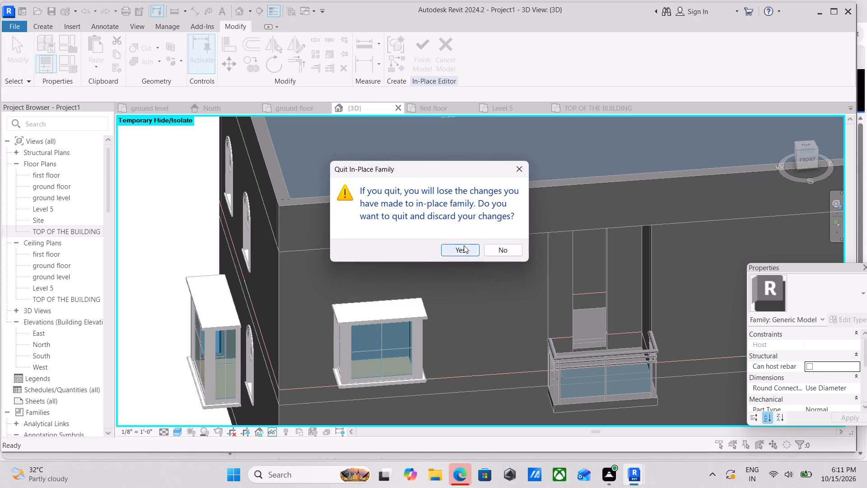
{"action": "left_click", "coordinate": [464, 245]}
Start a new in-place model in the Generic Models category, keeping the default name.
{"action": "left_click", "coordinate": [62, 26]}
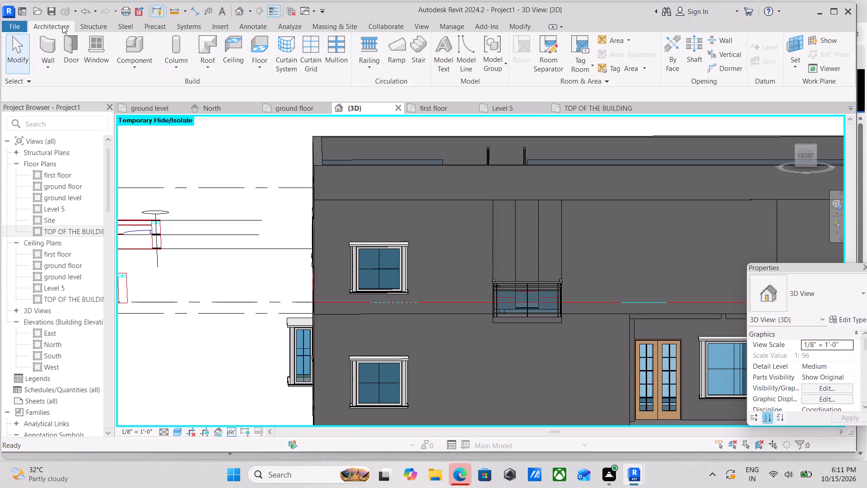
{"action": "left_click", "coordinate": [141, 68]}
{"action": "left_click", "coordinate": [134, 118]}
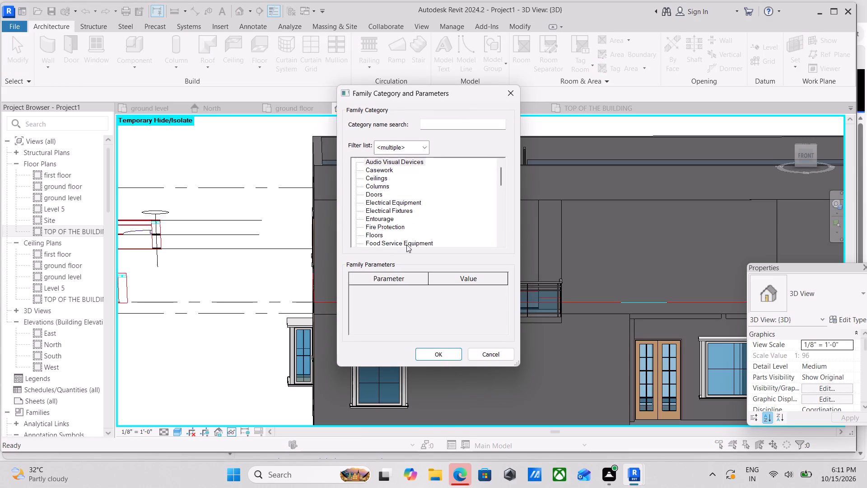
{"action": "scroll", "coordinate": [409, 242], "scroll_direction": "down", "scroll_amount": 5}
{"action": "left_click", "coordinate": [390, 228]}
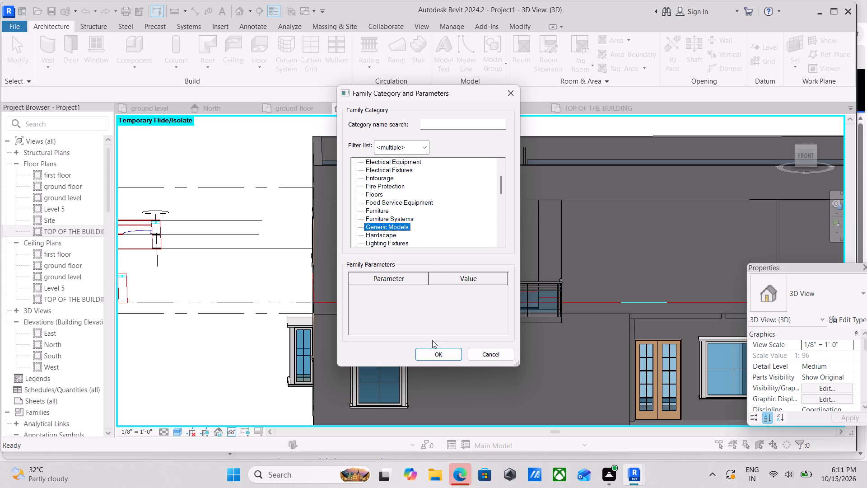
{"action": "left_click", "coordinate": [437, 356]}
{"action": "left_click", "coordinate": [419, 248]}
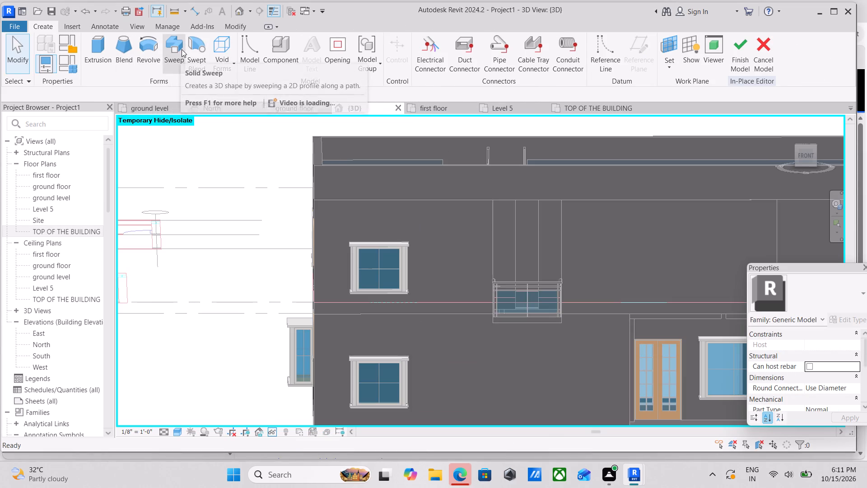
Start a solid Sweep and set its work plane to the front face of the upper-floor outer wall.
{"action": "left_click", "coordinate": [182, 49]}
{"action": "scroll", "coordinate": [336, 231], "scroll_direction": "down", "scroll_amount": 3}
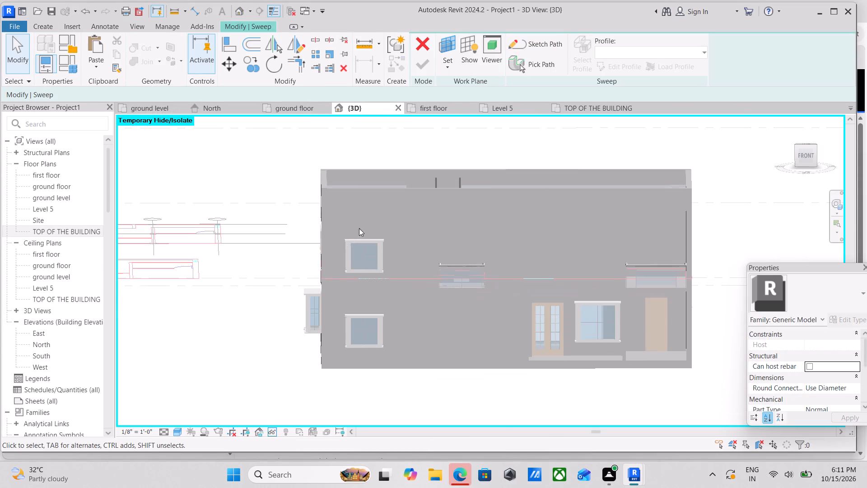
{"action": "middle_click_drag", "start_coordinate": [372, 239], "coordinate": [383, 298], "text": "shift"}
{"action": "scroll", "coordinate": [321, 201], "scroll_direction": "up", "scroll_amount": 4}
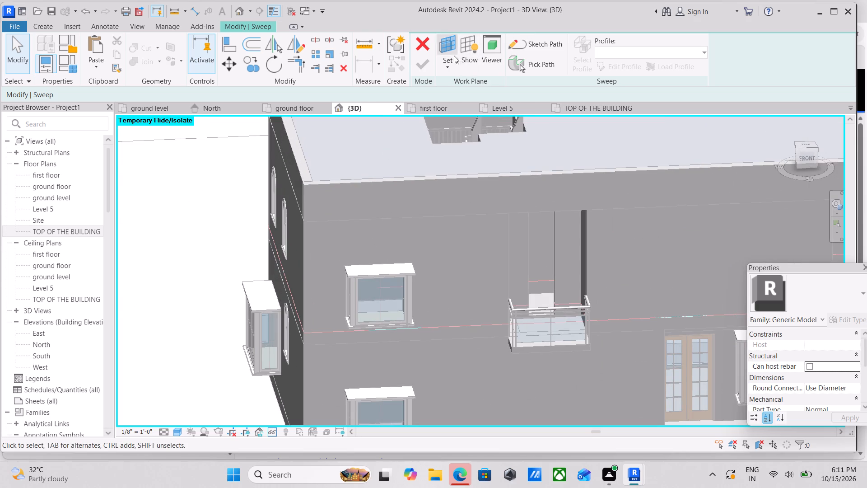
{"action": "left_click", "coordinate": [448, 60]}
{"action": "left_click", "coordinate": [452, 116]}
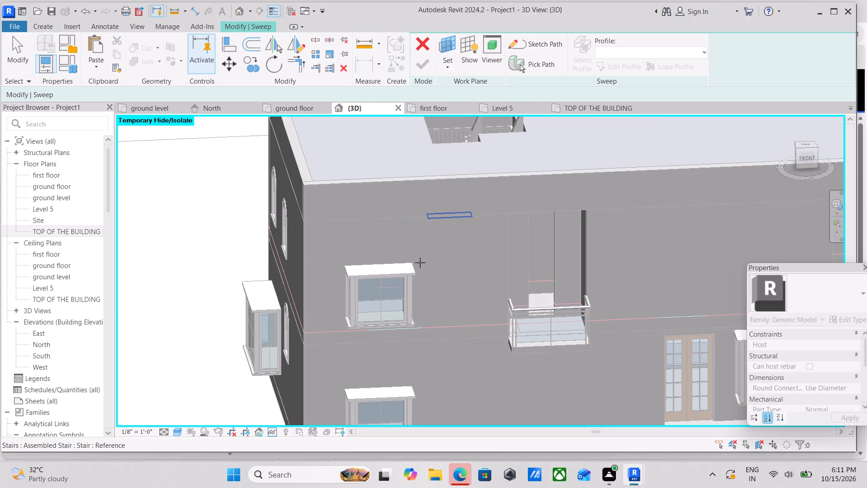
{"action": "left_click", "coordinate": [354, 222]}
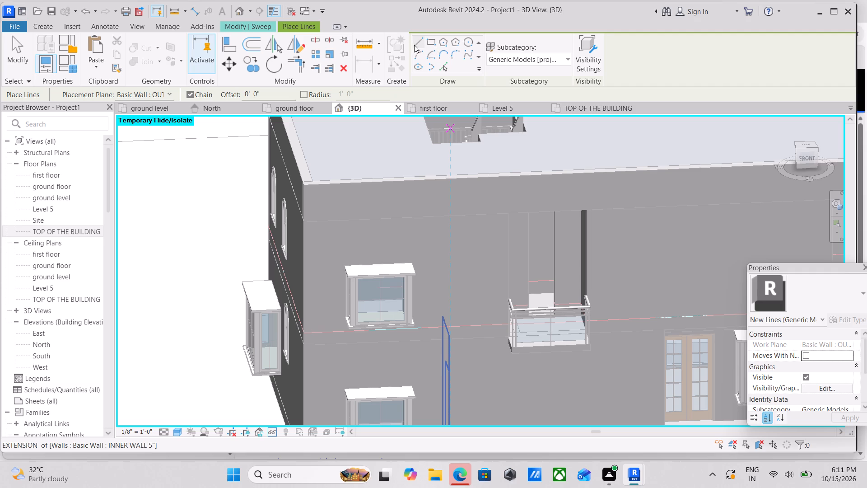
Draw a horizontal line about 27' - 6" long from the upper-floor wall's top corner, along its top edge to above the double door's near side.
{"action": "left_click", "coordinate": [421, 37]}
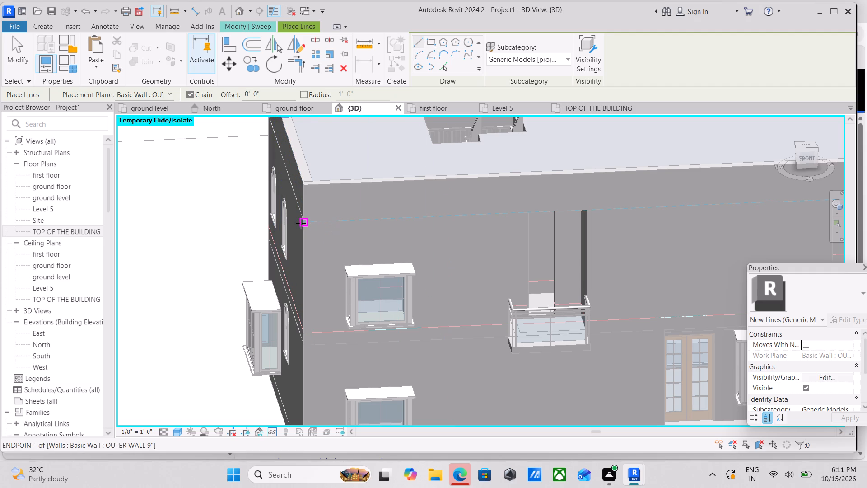
{"action": "left_click", "coordinate": [301, 223]}
{"action": "middle_click_drag", "start_coordinate": [429, 223], "coordinate": [286, 211]}
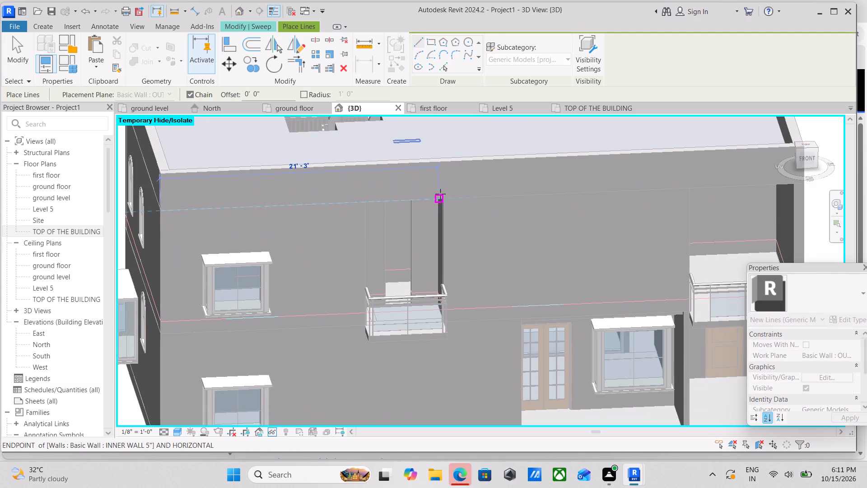
{"action": "middle_click_drag", "start_coordinate": [490, 191], "coordinate": [449, 188]}
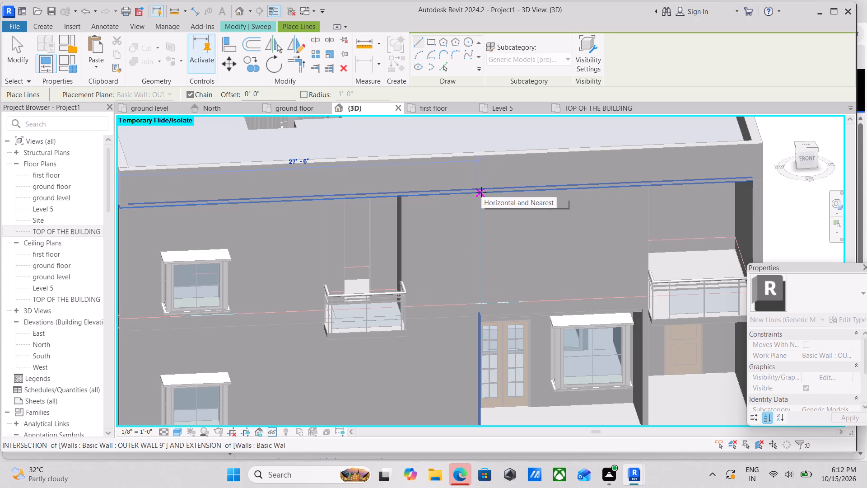
{"action": "left_click", "coordinate": [481, 192]}
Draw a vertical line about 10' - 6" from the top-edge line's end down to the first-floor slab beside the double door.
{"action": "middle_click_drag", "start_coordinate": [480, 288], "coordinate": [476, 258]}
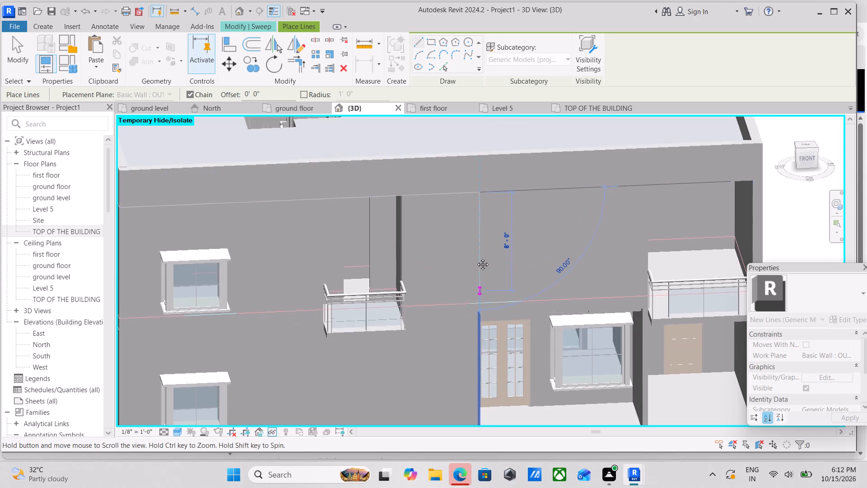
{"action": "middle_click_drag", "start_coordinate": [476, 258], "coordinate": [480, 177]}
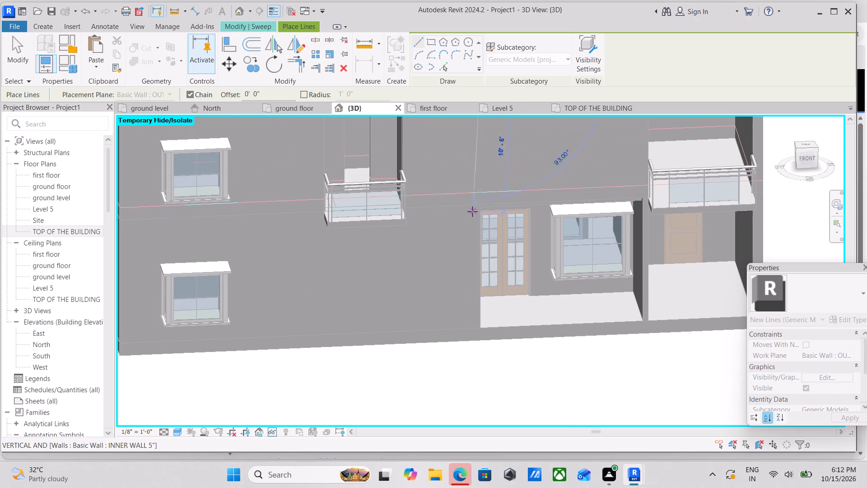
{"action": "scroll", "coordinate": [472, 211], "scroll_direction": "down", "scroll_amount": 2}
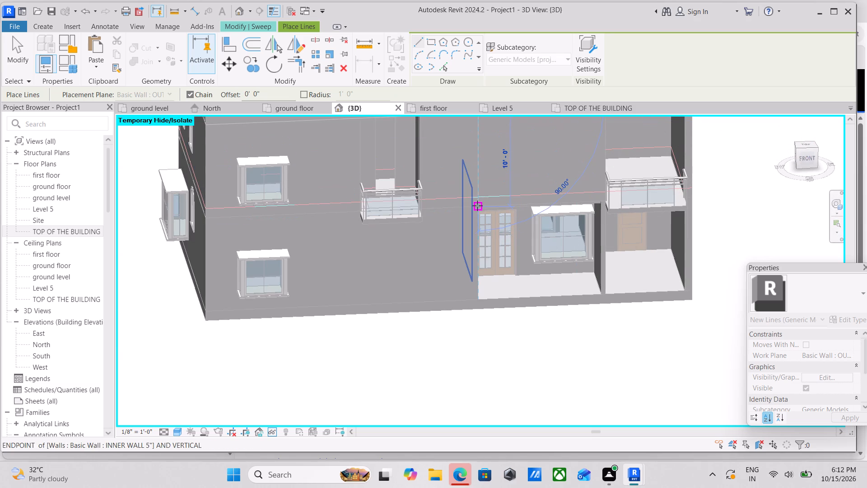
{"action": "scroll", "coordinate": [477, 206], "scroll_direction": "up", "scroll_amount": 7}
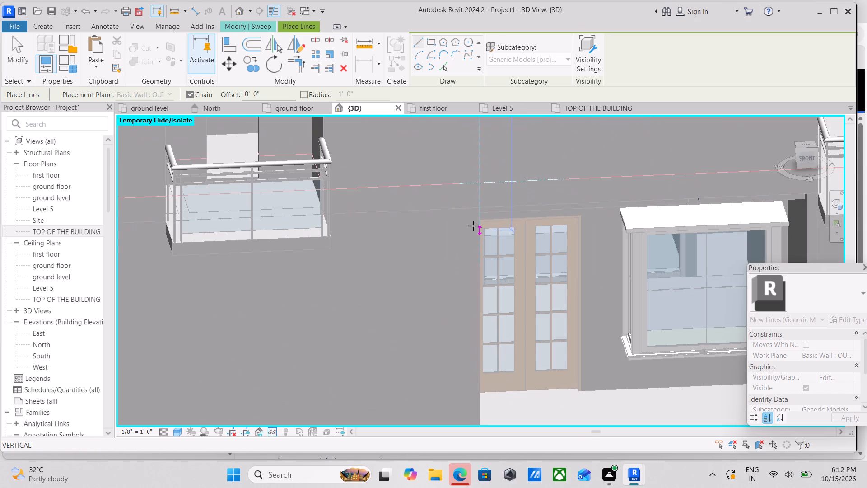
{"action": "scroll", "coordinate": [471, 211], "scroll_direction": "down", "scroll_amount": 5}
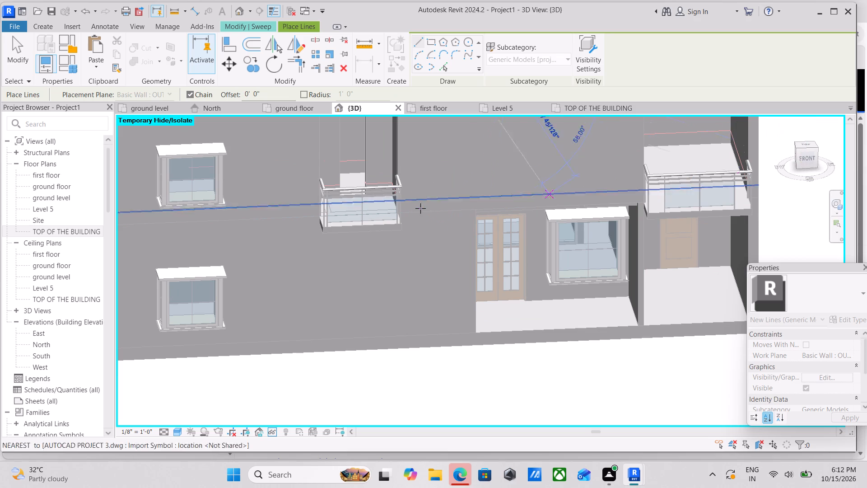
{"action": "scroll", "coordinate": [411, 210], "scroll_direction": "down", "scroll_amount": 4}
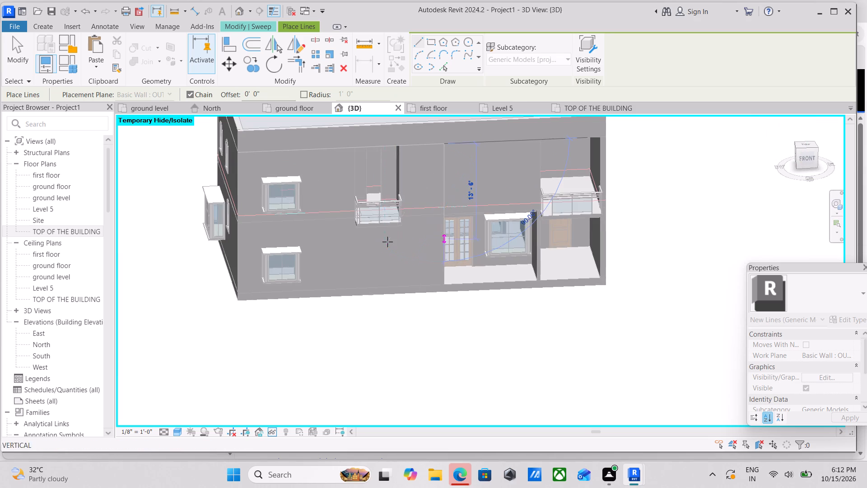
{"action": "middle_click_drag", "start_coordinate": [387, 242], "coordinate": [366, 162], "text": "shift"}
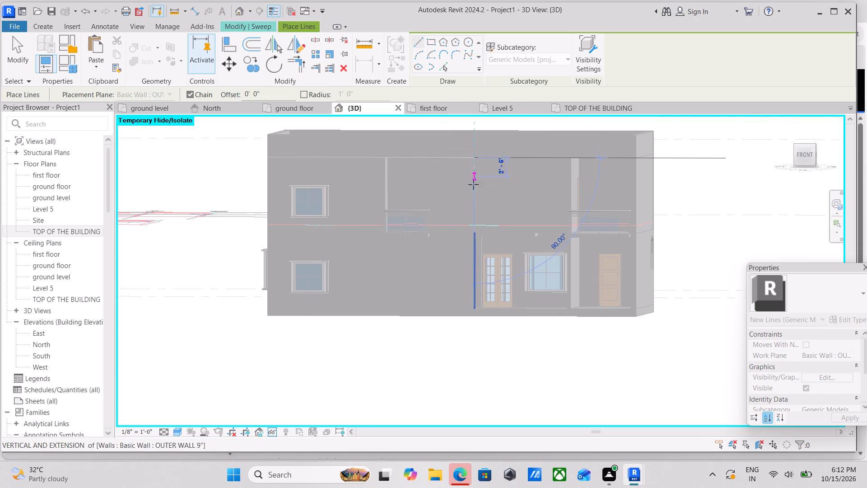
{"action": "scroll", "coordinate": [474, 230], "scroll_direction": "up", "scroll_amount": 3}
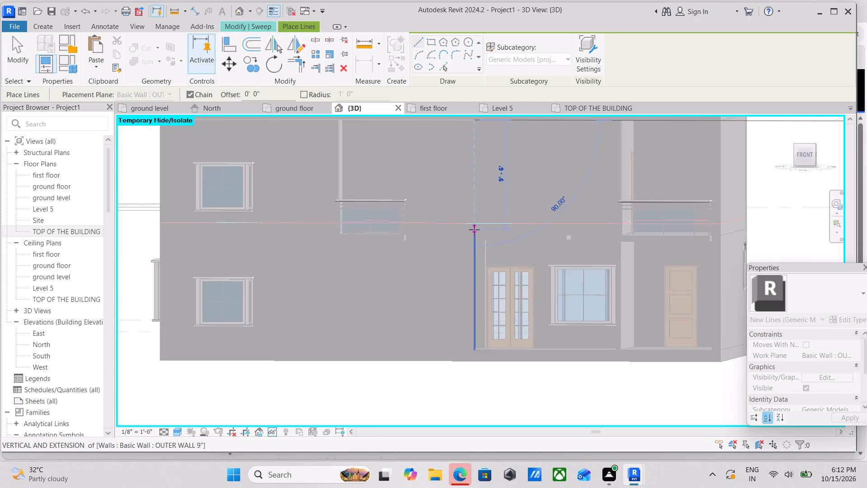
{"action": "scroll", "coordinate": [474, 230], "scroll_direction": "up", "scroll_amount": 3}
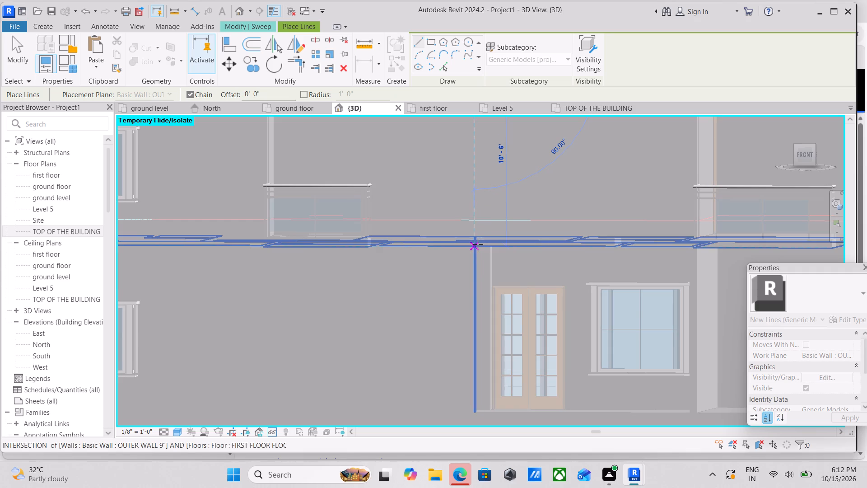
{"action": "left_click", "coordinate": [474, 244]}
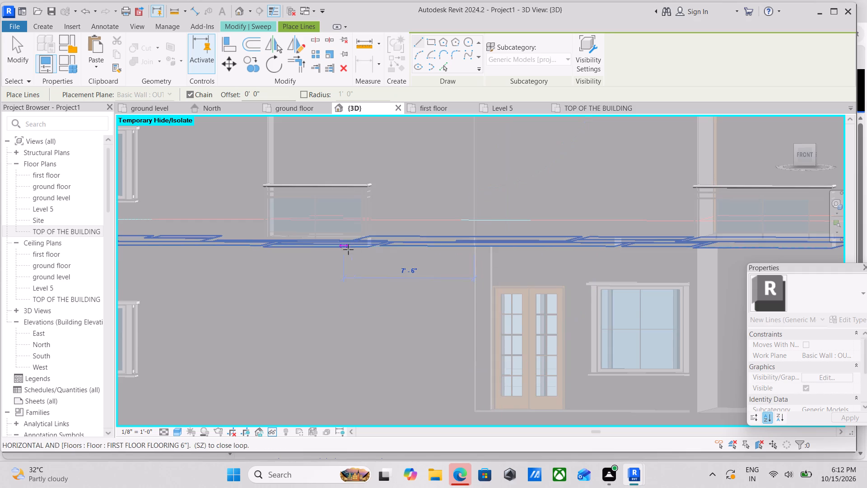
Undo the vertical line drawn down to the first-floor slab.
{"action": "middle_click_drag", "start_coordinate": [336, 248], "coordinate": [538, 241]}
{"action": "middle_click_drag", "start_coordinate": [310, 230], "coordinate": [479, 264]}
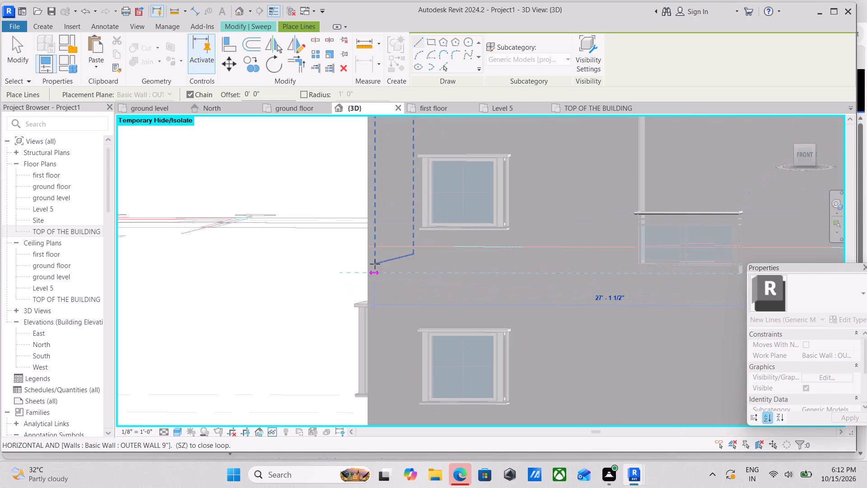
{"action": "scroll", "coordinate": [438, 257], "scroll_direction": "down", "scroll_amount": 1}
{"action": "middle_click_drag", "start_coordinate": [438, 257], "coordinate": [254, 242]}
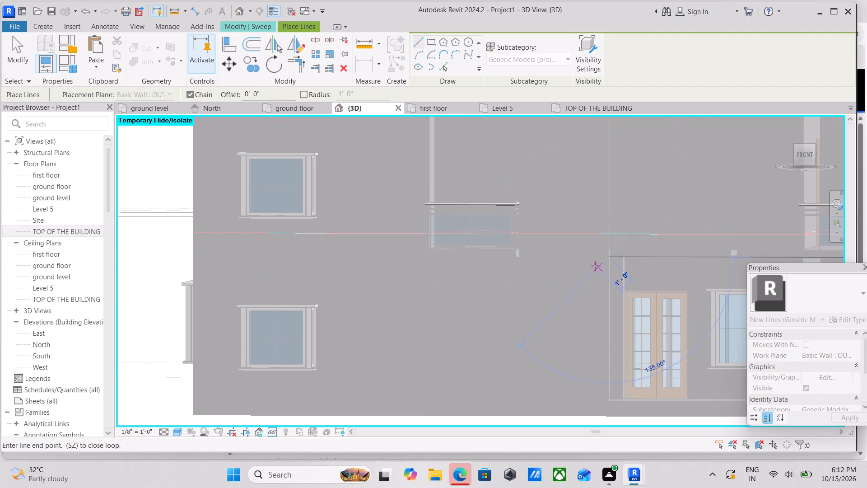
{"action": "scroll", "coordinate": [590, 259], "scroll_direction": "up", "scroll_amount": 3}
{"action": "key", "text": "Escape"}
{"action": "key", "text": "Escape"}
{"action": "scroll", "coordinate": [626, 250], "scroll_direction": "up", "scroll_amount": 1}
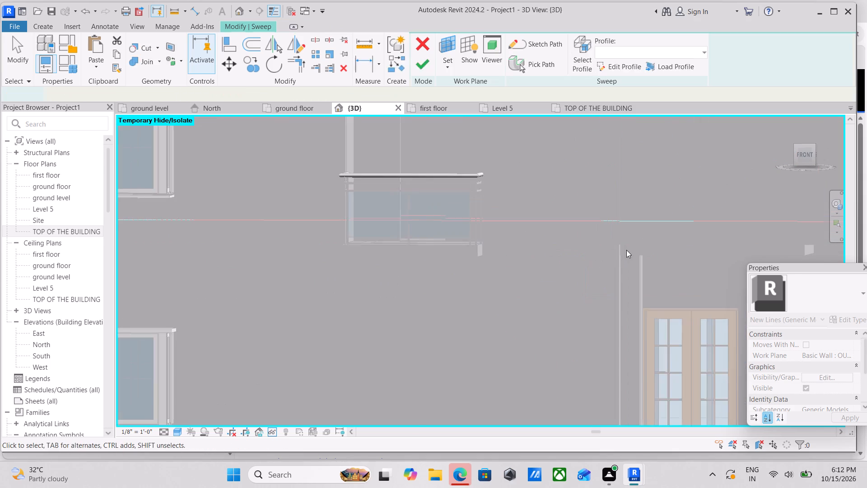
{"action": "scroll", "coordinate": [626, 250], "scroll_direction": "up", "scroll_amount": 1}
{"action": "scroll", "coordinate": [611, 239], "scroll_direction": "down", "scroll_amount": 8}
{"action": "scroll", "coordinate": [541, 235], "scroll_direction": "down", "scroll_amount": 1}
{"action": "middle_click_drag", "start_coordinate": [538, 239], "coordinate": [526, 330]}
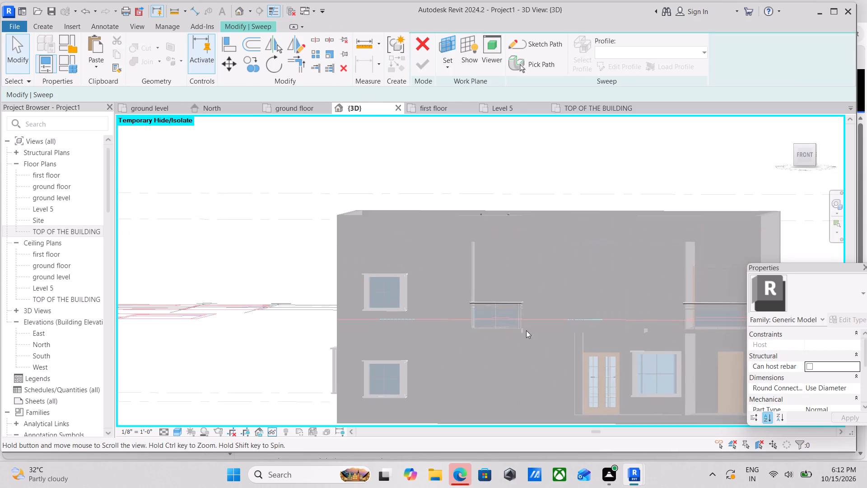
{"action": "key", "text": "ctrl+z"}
Set the 3D view's visual style to Hidden Line.
{"action": "scroll", "coordinate": [381, 259], "scroll_direction": "down", "scroll_amount": 4}
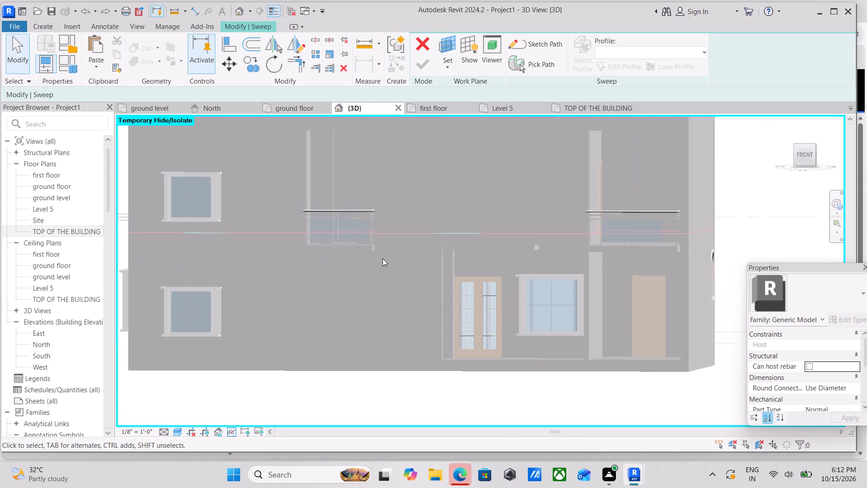
{"action": "scroll", "coordinate": [382, 258], "scroll_direction": "down", "scroll_amount": 3}
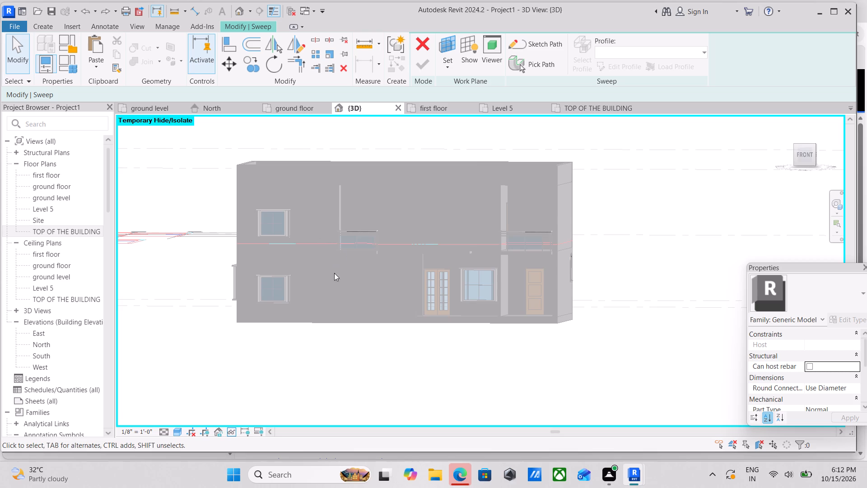
{"action": "left_click", "coordinate": [175, 431]}
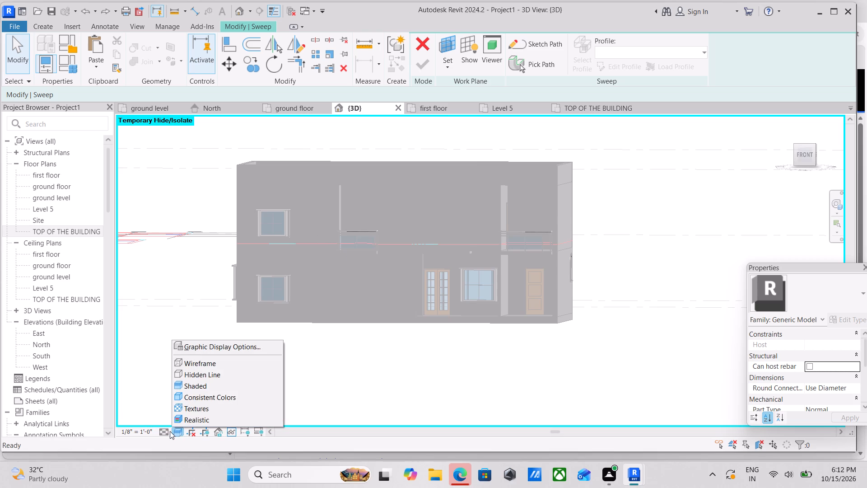
{"action": "left_click", "coordinate": [201, 371]}
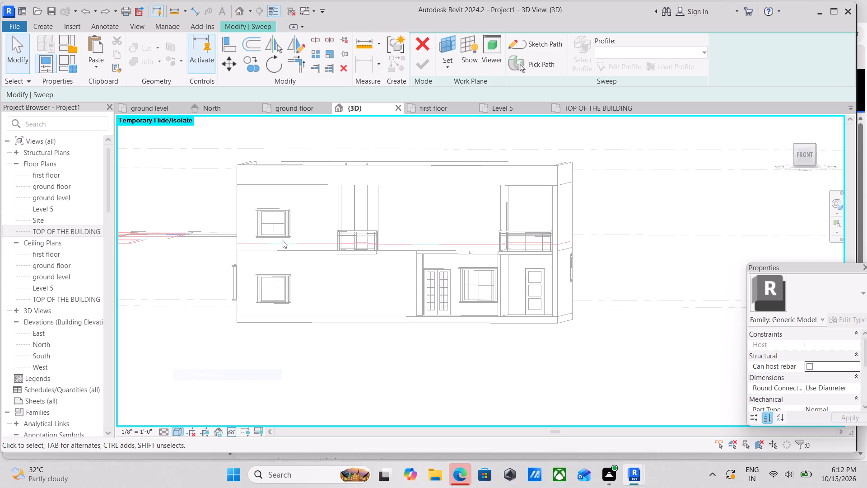
Sketch the sweep path about 27' - 6" along the upper-floor wall's top edge, down about 10' - 0", and slightly below the first-floor slab.
{"action": "middle_click_drag", "start_coordinate": [283, 240], "coordinate": [308, 327]}
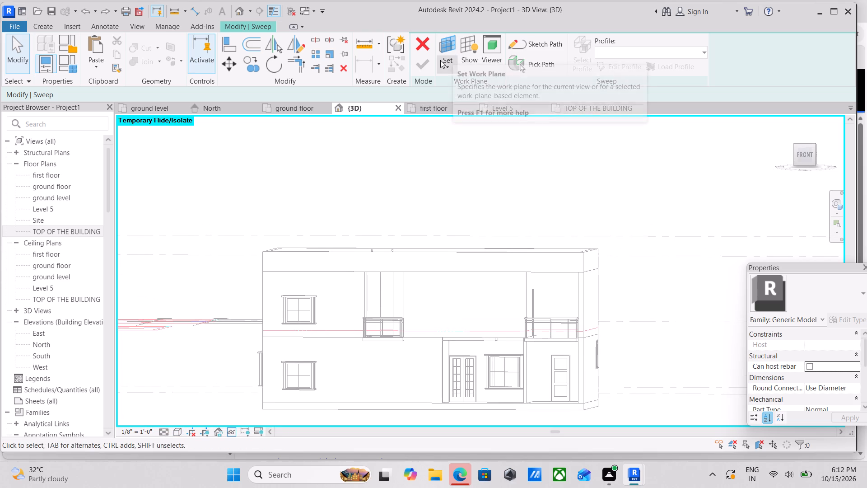
{"action": "left_click", "coordinate": [527, 45]}
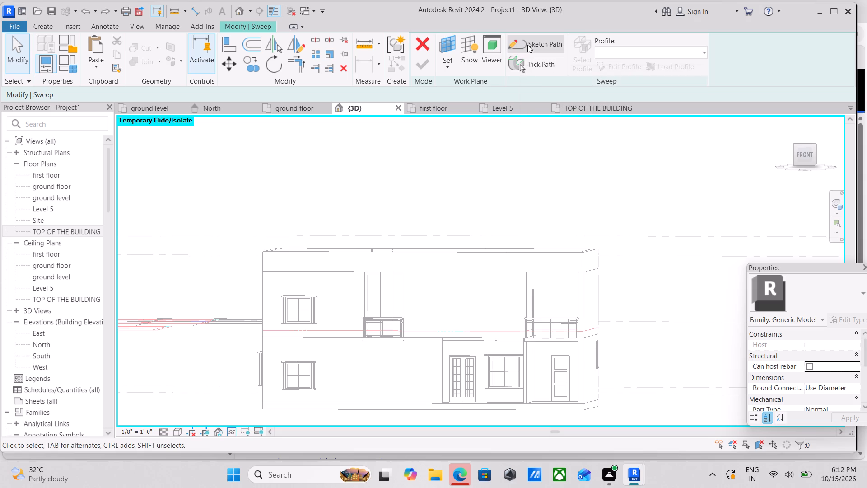
{"action": "scroll", "coordinate": [266, 271], "scroll_direction": "up", "scroll_amount": 2}
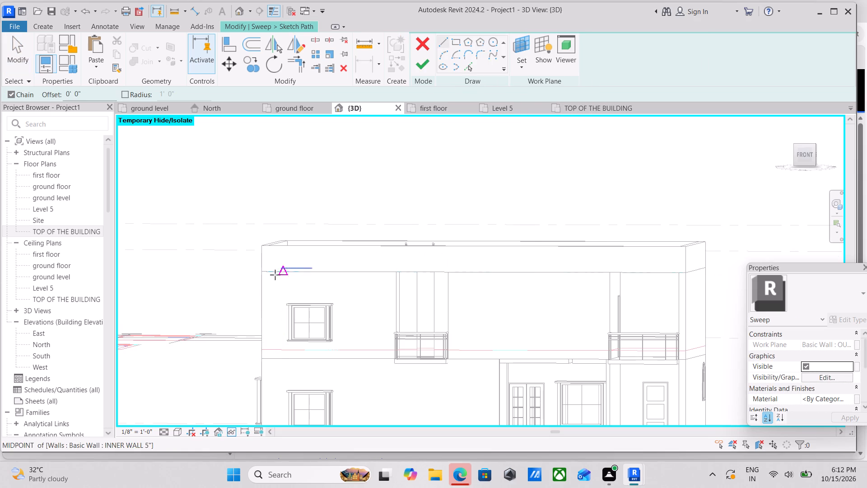
{"action": "left_click", "coordinate": [261, 271]}
{"action": "scroll", "coordinate": [428, 272], "scroll_direction": "up", "scroll_amount": 1}
{"action": "middle_click_drag", "start_coordinate": [429, 272], "coordinate": [419, 250]}
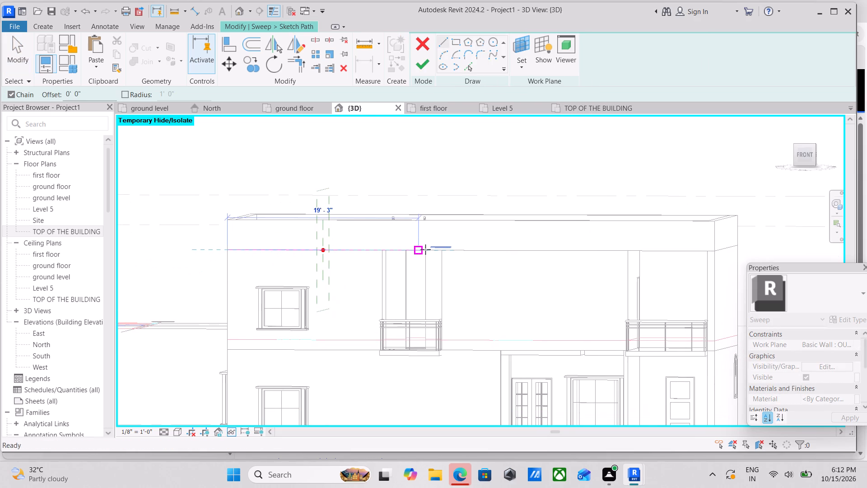
{"action": "left_click", "coordinate": [500, 253]}
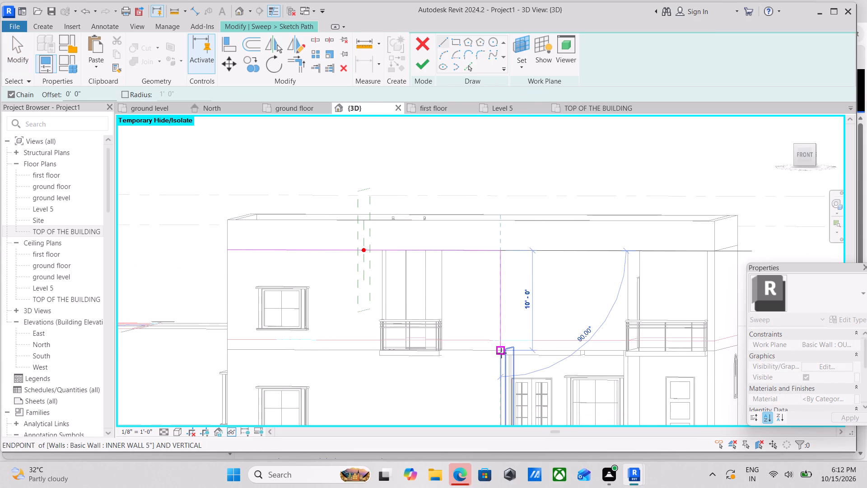
{"action": "left_click", "coordinate": [501, 349]}
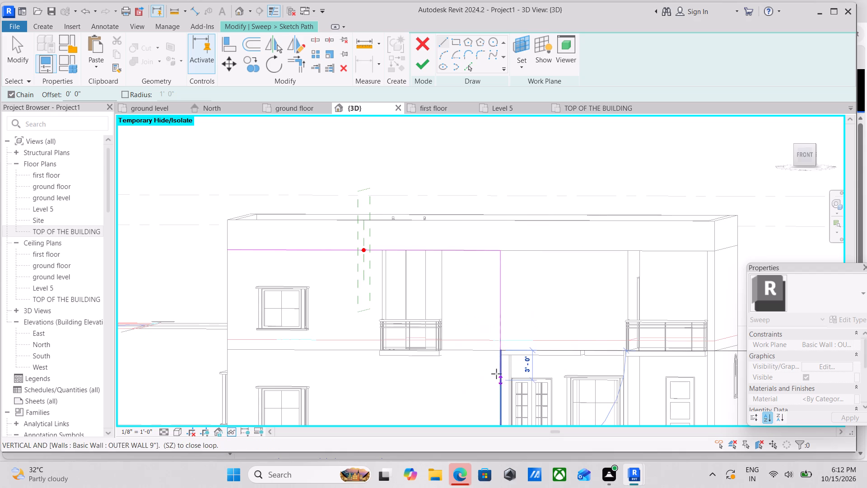
{"action": "scroll", "coordinate": [501, 356], "scroll_direction": "up", "scroll_amount": 3}
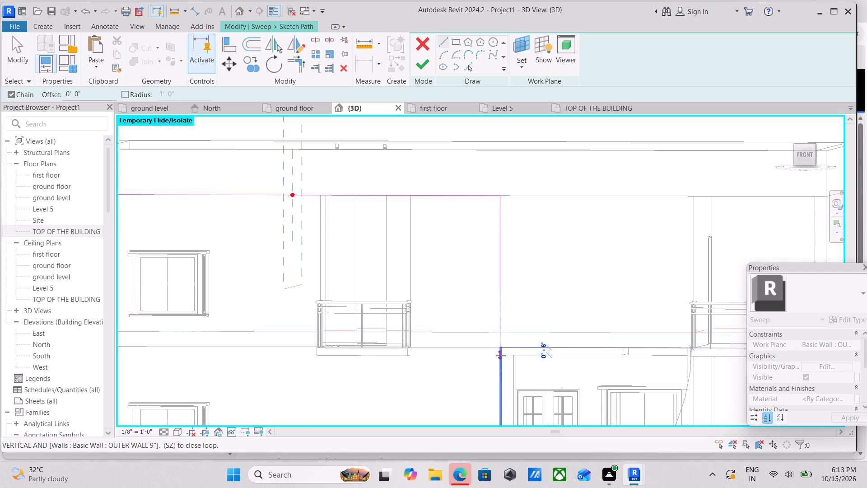
{"action": "left_click", "coordinate": [500, 362]}
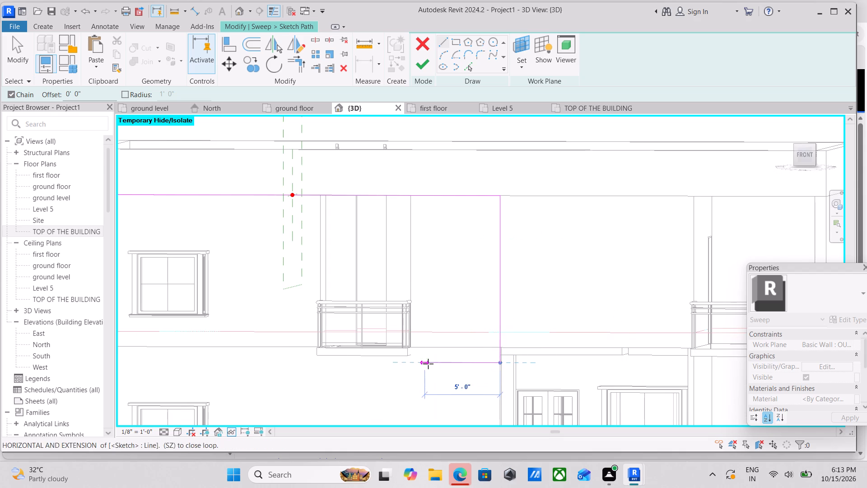
Stretch the lower end of the path's vertical segment further down below the first-floor slab, beside the double door.
{"action": "middle_click_drag", "start_coordinate": [416, 363], "coordinate": [605, 337]}
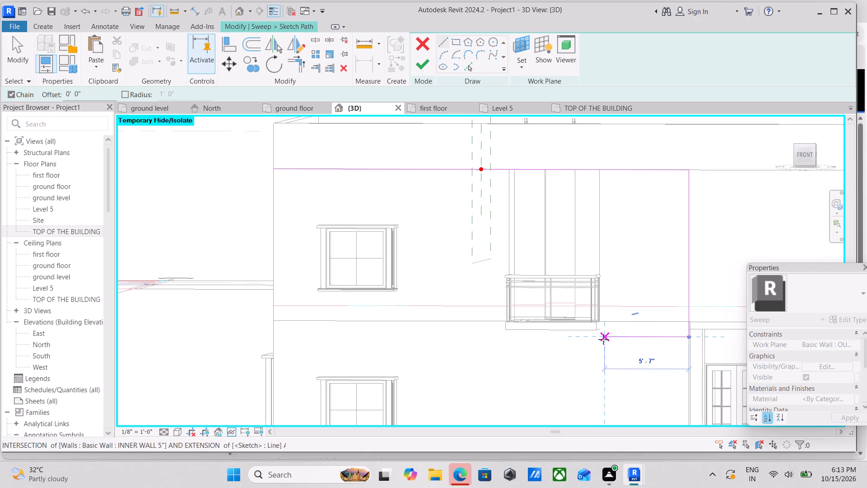
{"action": "middle_click_drag", "start_coordinate": [603, 339], "coordinate": [469, 321]}
{"action": "key", "text": "Escape"}
{"action": "scroll", "coordinate": [546, 324], "scroll_direction": "up", "scroll_amount": 3}
{"action": "key", "text": "Escape"}
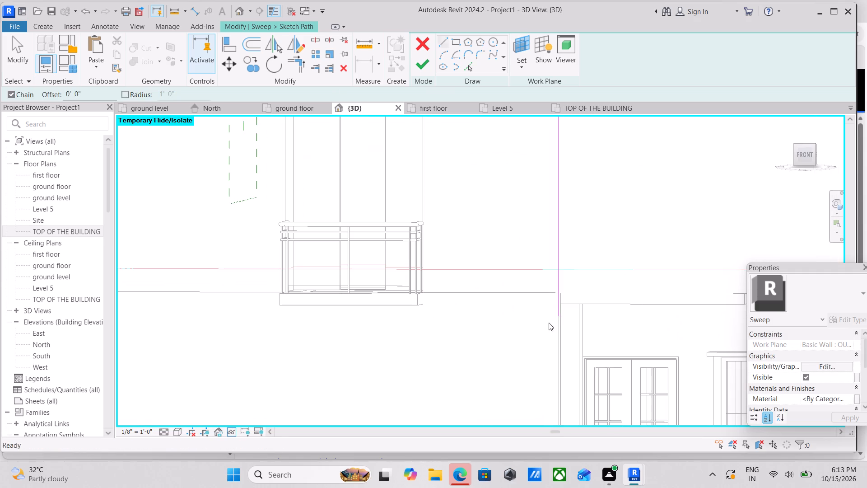
{"action": "left_click", "coordinate": [560, 310]}
{"action": "left_click_drag", "start_coordinate": [558, 317], "coordinate": [555, 340]}
{"action": "key", "text": "Escape"}
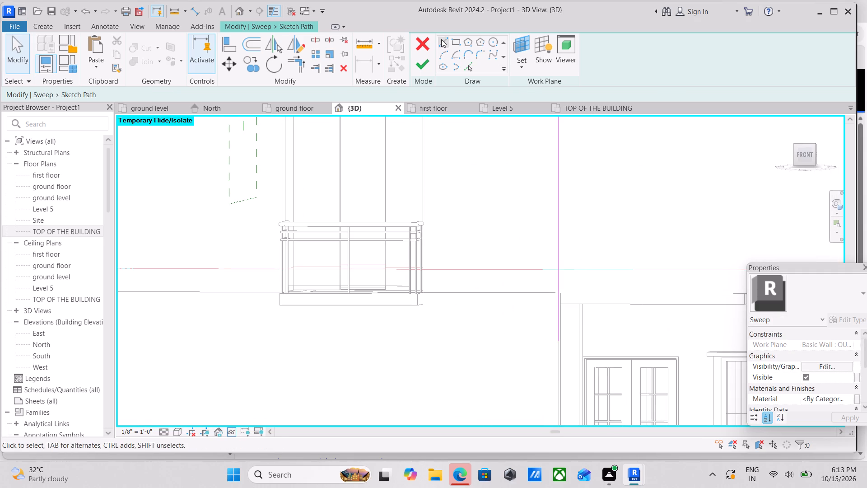
Draw the path's lower horizontal segment about 27' - 6" back to the wall's outer corner and finish the three-sided path.
{"action": "left_click", "coordinate": [443, 38]}
{"action": "left_click", "coordinate": [560, 339]}
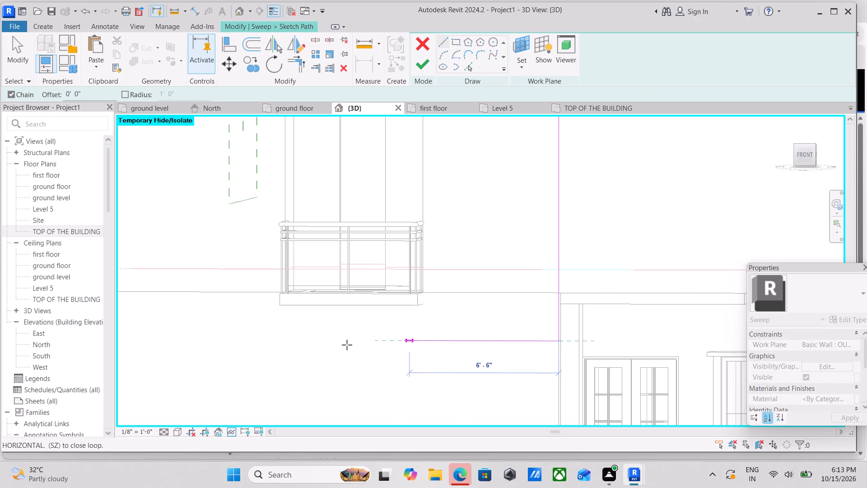
{"action": "middle_click_drag", "start_coordinate": [347, 345], "coordinate": [614, 327]}
{"action": "middle_click_drag", "start_coordinate": [368, 313], "coordinate": [526, 314]}
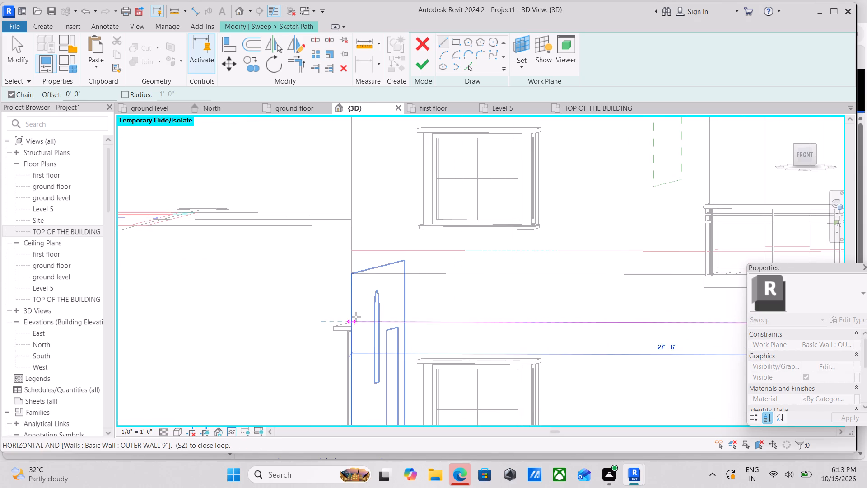
{"action": "left_click", "coordinate": [352, 320]}
{"action": "scroll", "coordinate": [352, 320], "scroll_direction": "down", "scroll_amount": 1}
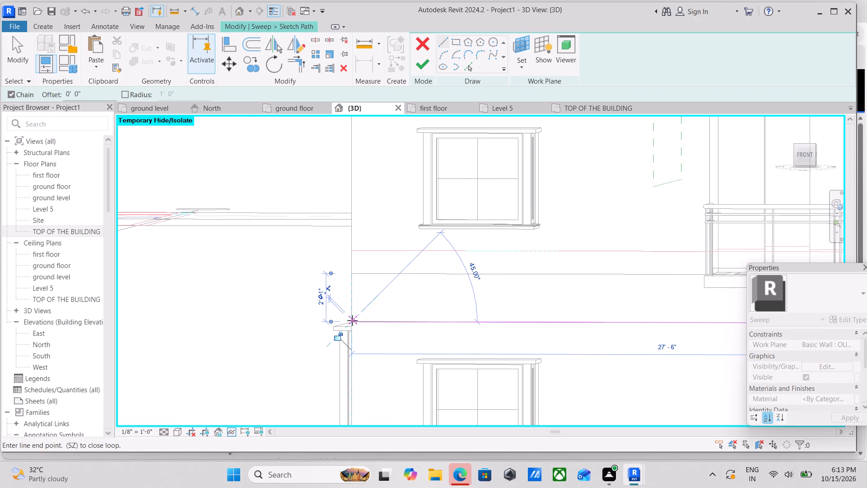
{"action": "scroll", "coordinate": [352, 320], "scroll_direction": "down", "scroll_amount": 5}
{"action": "key", "text": "Escape"}
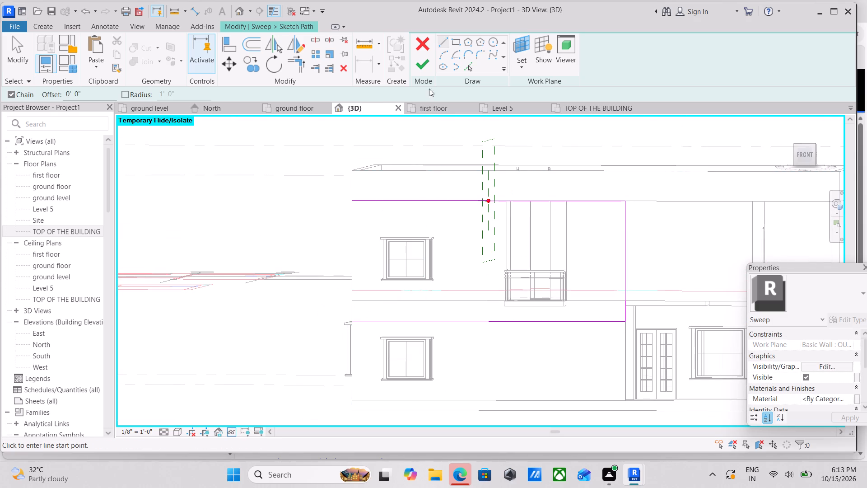
{"action": "left_click", "coordinate": [426, 66]}
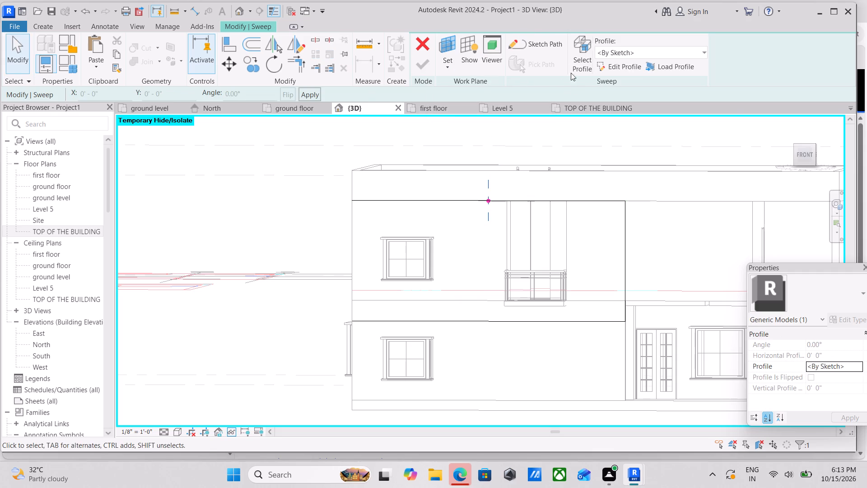
Sketch the sweep profile as a rectangle about 7" square, starting at the path's reference point and extending outward from the wall face.
{"action": "left_click", "coordinate": [602, 62]}
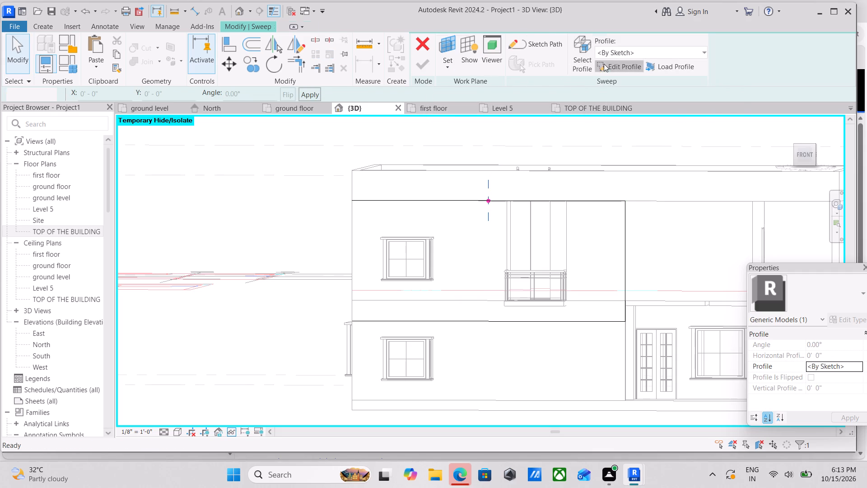
{"action": "left_click", "coordinate": [796, 155]}
{"action": "left_click", "coordinate": [801, 155]}
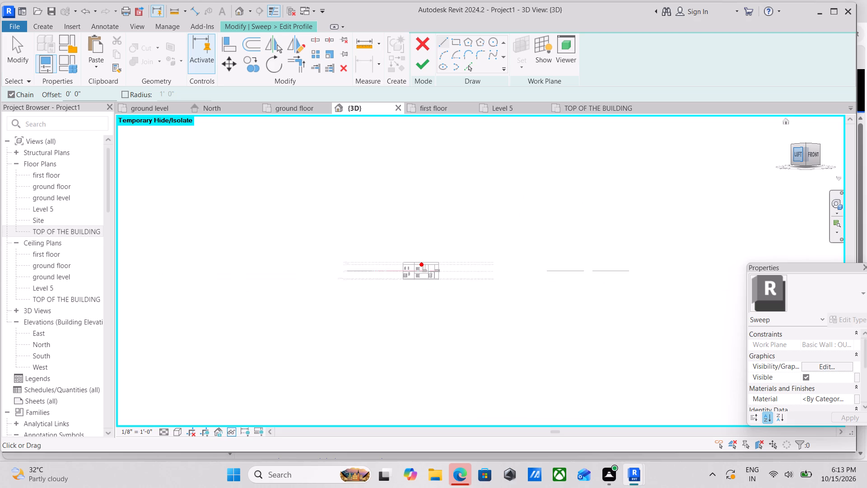
{"action": "scroll", "coordinate": [508, 265], "scroll_direction": "up", "scroll_amount": 14}
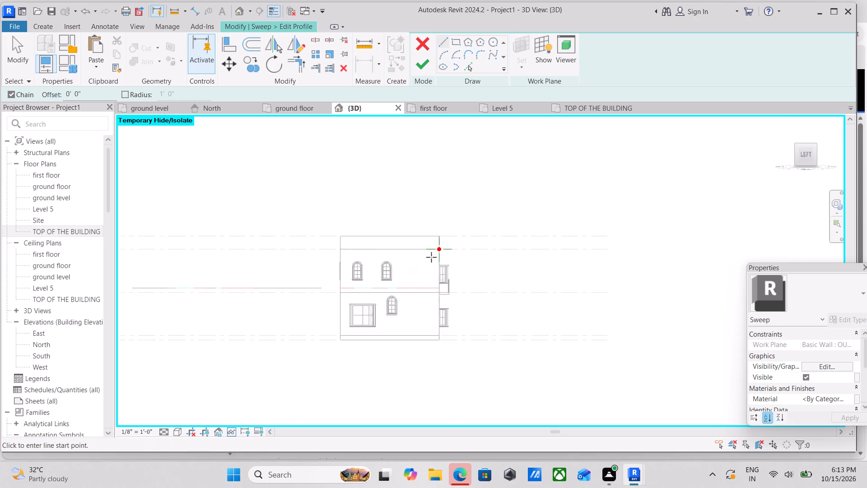
{"action": "scroll", "coordinate": [431, 257], "scroll_direction": "up", "scroll_amount": 18}
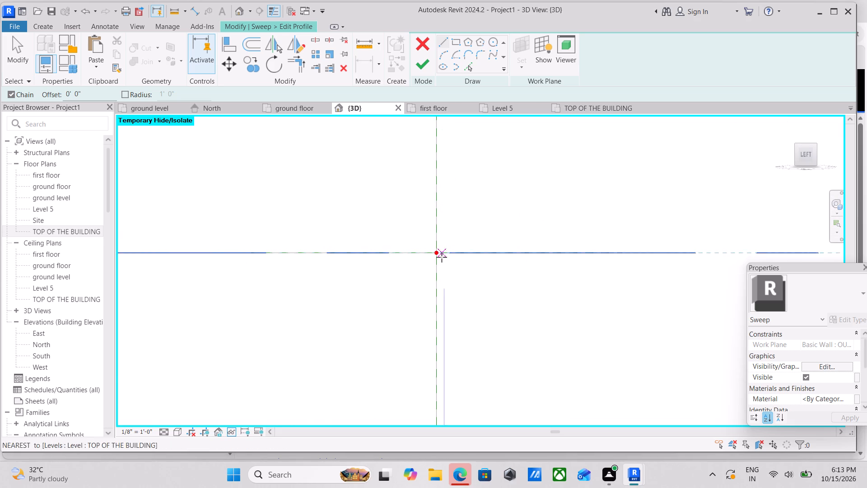
{"action": "left_click", "coordinate": [438, 254]}
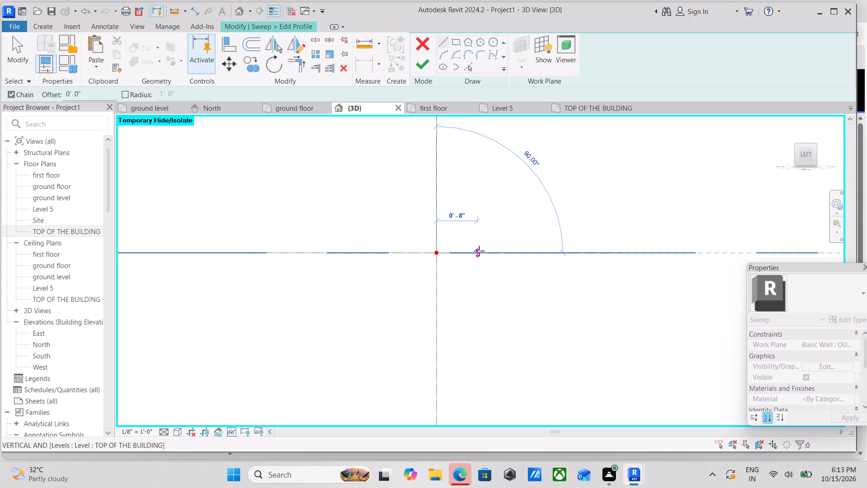
{"action": "key", "text": "Escape"}
{"action": "left_click", "coordinate": [456, 43]}
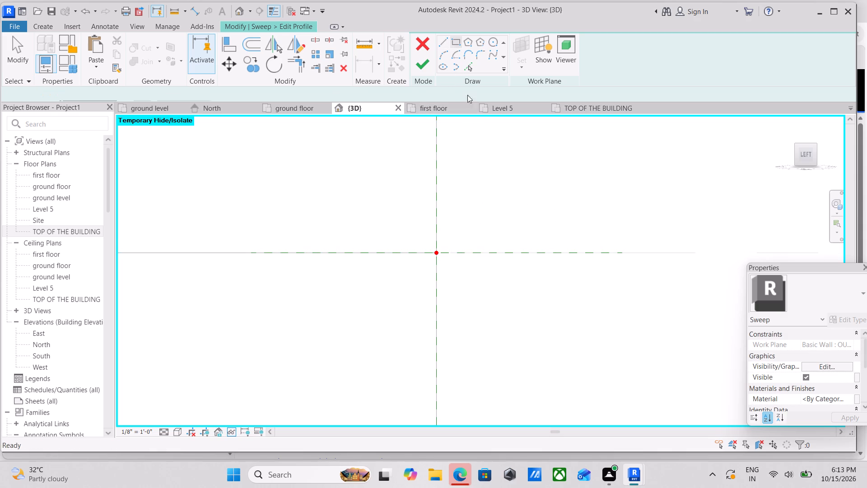
{"action": "scroll", "coordinate": [436, 260], "scroll_direction": "up", "scroll_amount": 6}
{"action": "left_click", "coordinate": [437, 242]}
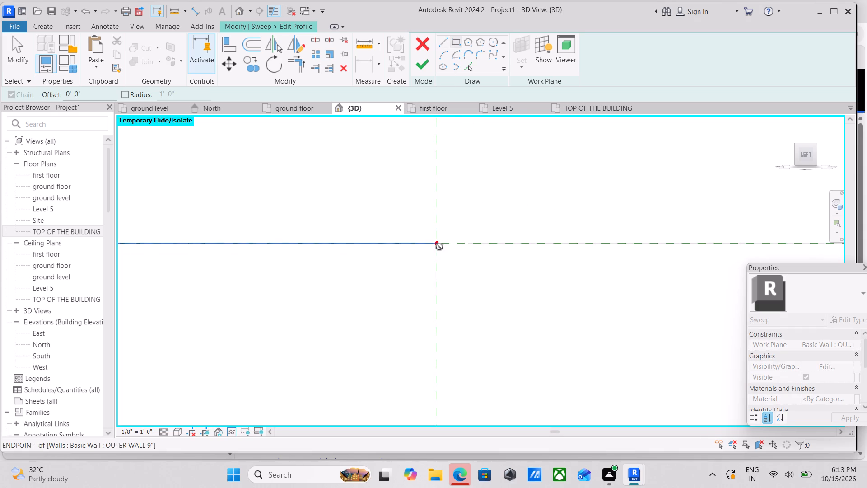
{"action": "scroll", "coordinate": [501, 306], "scroll_direction": "down", "scroll_amount": 2}
{"action": "middle_click_drag", "start_coordinate": [509, 306], "coordinate": [498, 276]}
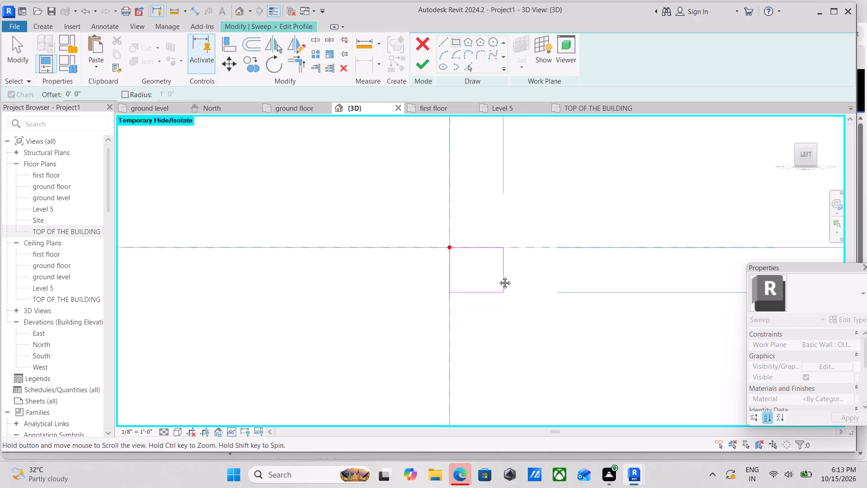
{"action": "middle_click_drag", "start_coordinate": [498, 276], "coordinate": [496, 270]}
{"action": "left_click", "coordinate": [504, 284]}
{"action": "key", "text": "Escape"}
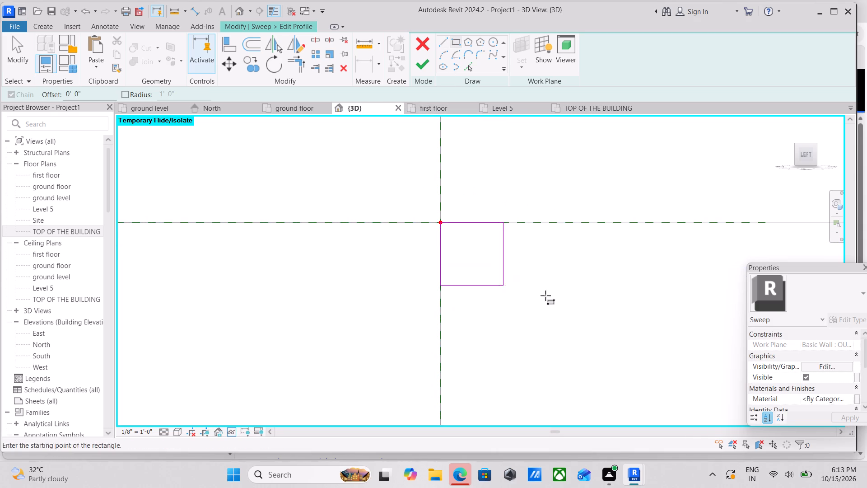
{"action": "key", "text": "Escape"}
{"action": "key", "text": "Escape"}
Set the profile rectangle's height to 1' by moving its lower edge.
{"action": "left_click", "coordinate": [473, 282]}
{"action": "scroll", "coordinate": [473, 282], "scroll_direction": "down", "scroll_amount": 2}
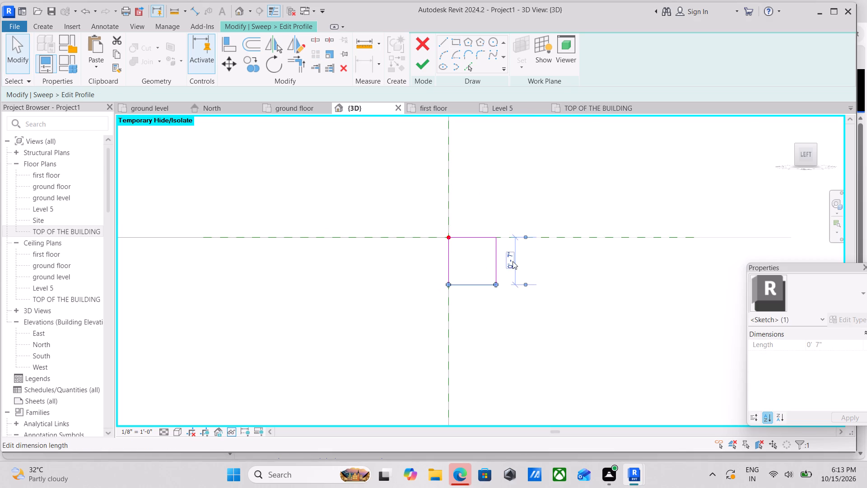
{"action": "left_click", "coordinate": [512, 261]}
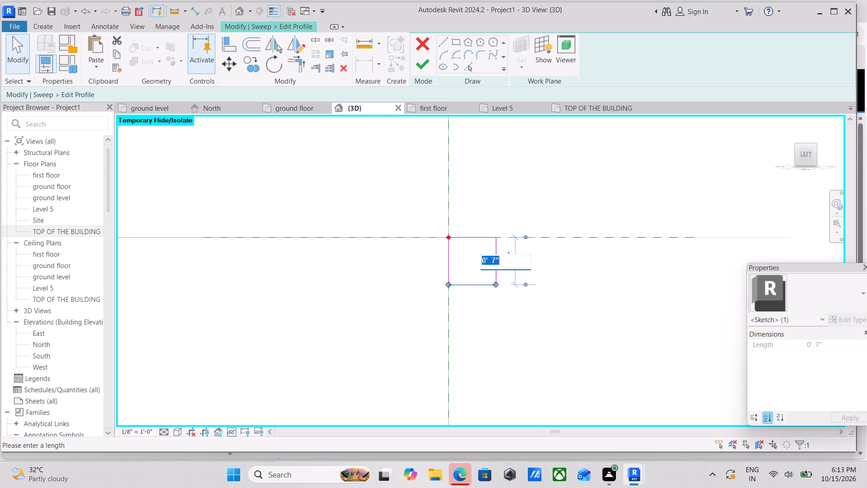
{"action": "type", "text": "1'"}
{"action": "key", "text": "Return"}
{"action": "key", "text": "Escape"}
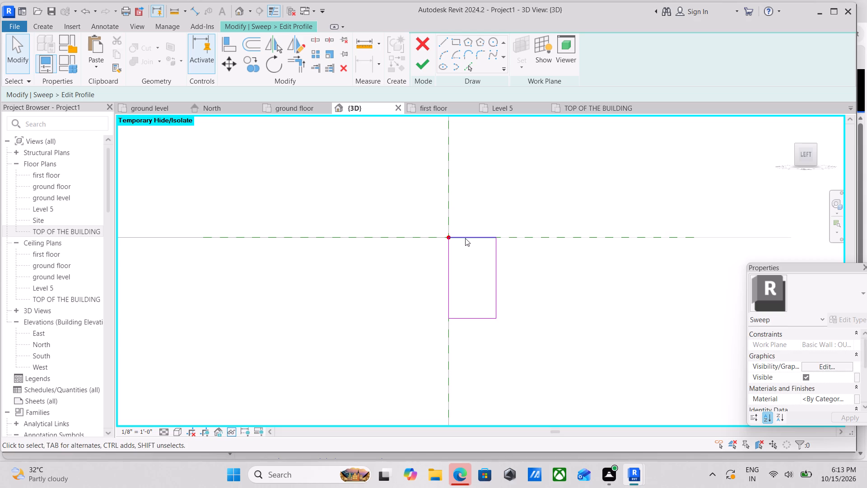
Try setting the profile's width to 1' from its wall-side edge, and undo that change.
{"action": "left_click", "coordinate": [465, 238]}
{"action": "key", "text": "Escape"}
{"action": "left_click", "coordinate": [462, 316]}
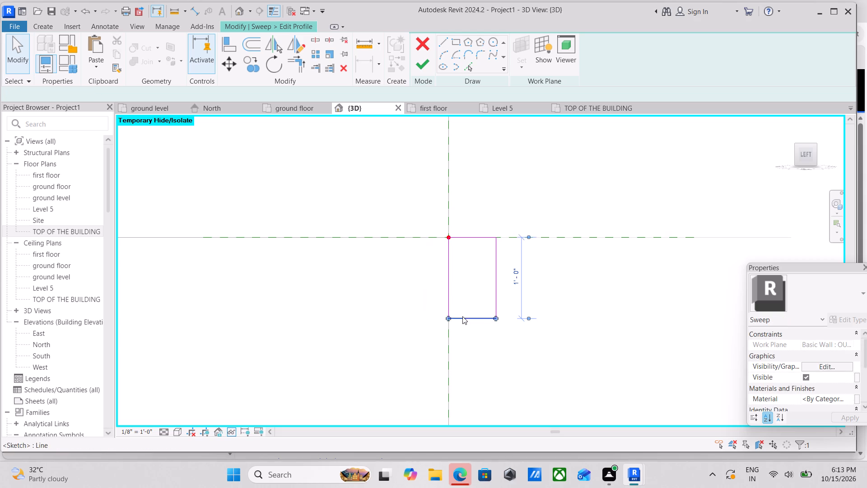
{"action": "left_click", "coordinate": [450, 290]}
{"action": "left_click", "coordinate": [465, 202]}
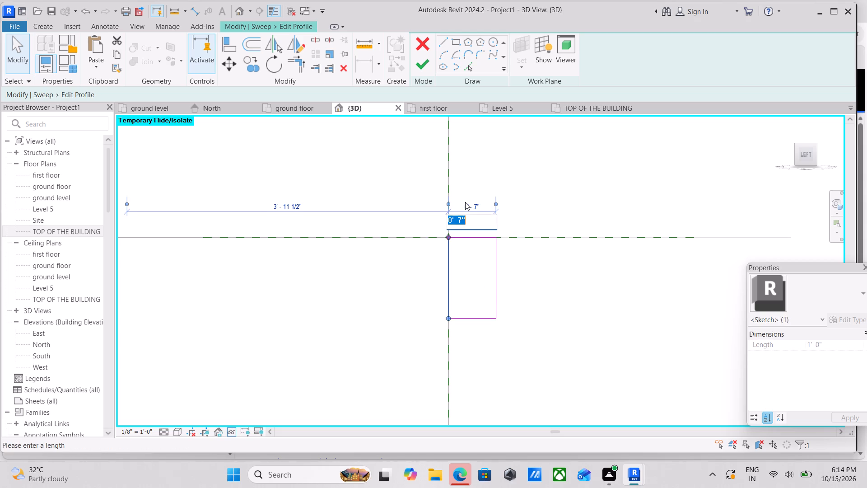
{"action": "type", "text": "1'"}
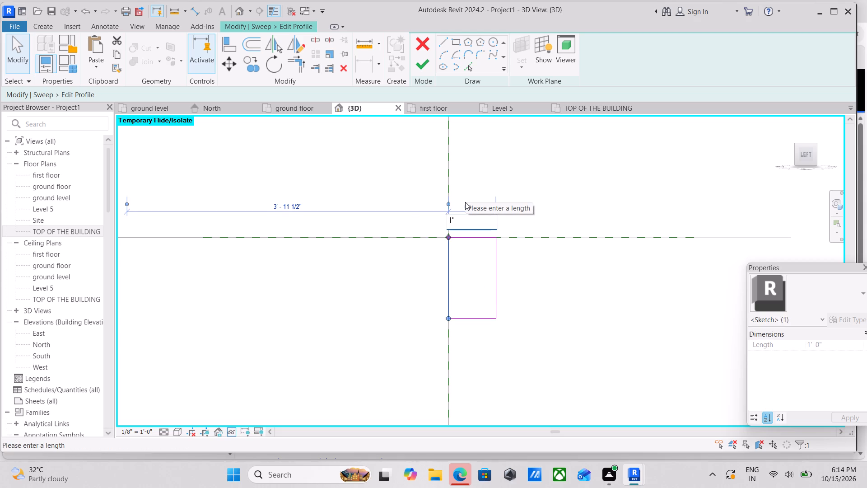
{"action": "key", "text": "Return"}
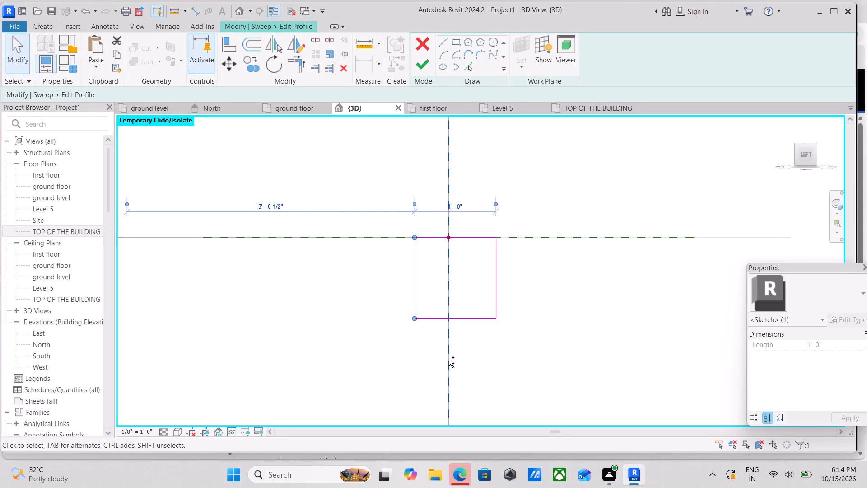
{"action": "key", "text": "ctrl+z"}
Set the profile's width to 1' by moving its outer edge, and finish the profile and the sweep.
{"action": "left_click", "coordinate": [498, 294]}
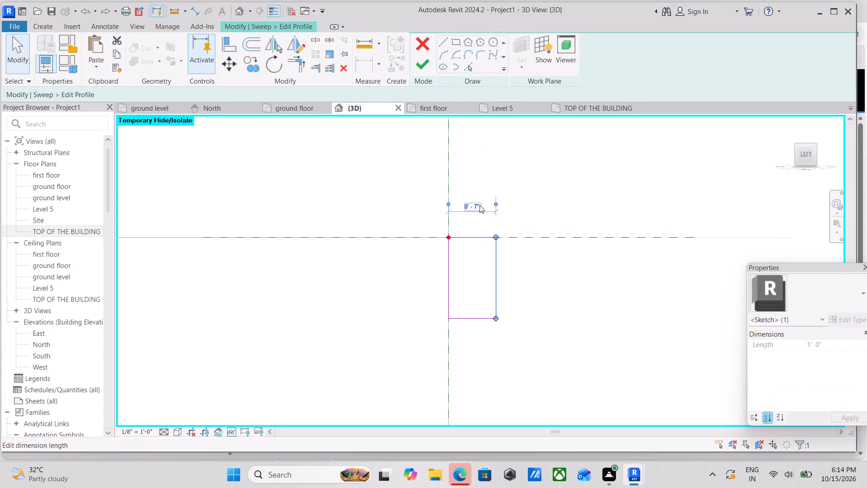
{"action": "left_click", "coordinate": [474, 206]}
{"action": "type", "text": "1'"}
{"action": "key", "text": "Return"}
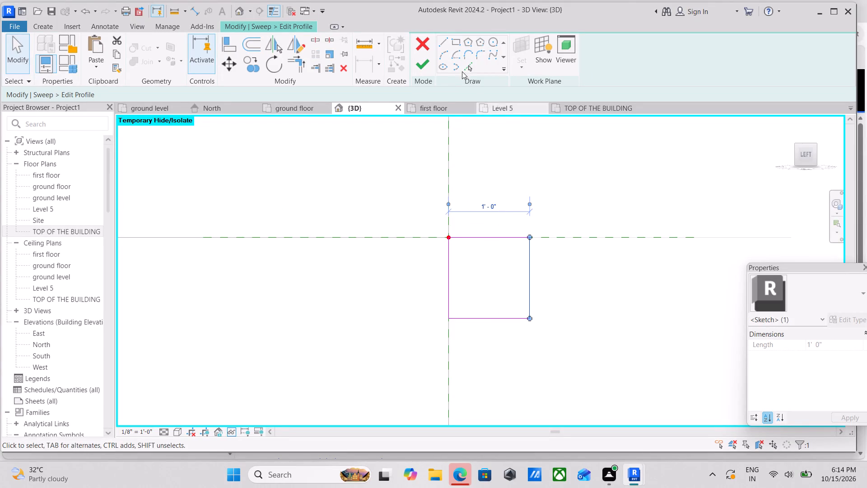
{"action": "left_click", "coordinate": [424, 65]}
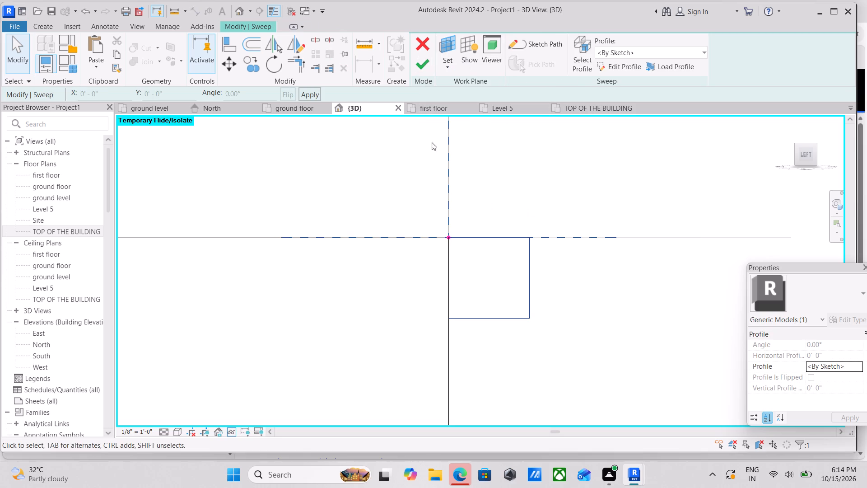
{"action": "scroll", "coordinate": [862, 420], "scroll_direction": "down", "scroll_amount": 2}
{"action": "left_click", "coordinate": [426, 63]}
Assign the MARBLE FLOORING 6" material to the sweep and finish the in-place model.
{"action": "scroll", "coordinate": [564, 283], "scroll_direction": "down", "scroll_amount": 4}
{"action": "scroll", "coordinate": [792, 368], "scroll_direction": "down", "scroll_amount": 2}
{"action": "left_click", "coordinate": [853, 353]}
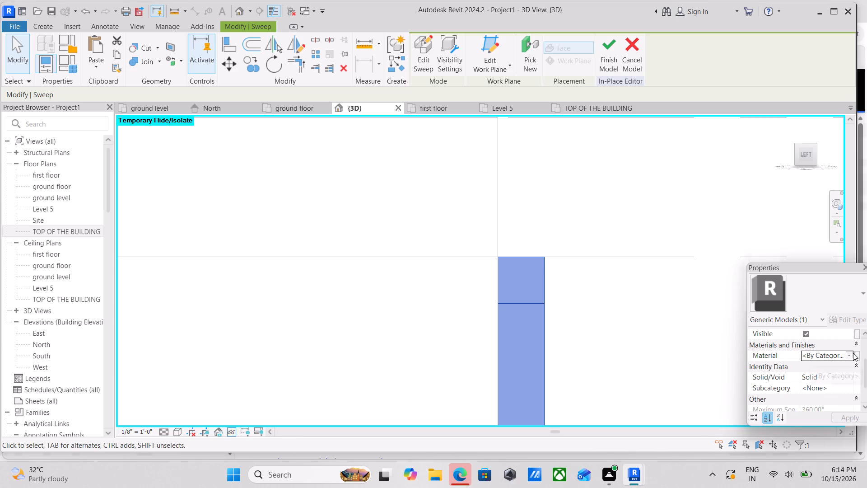
{"action": "left_click", "coordinate": [851, 354]}
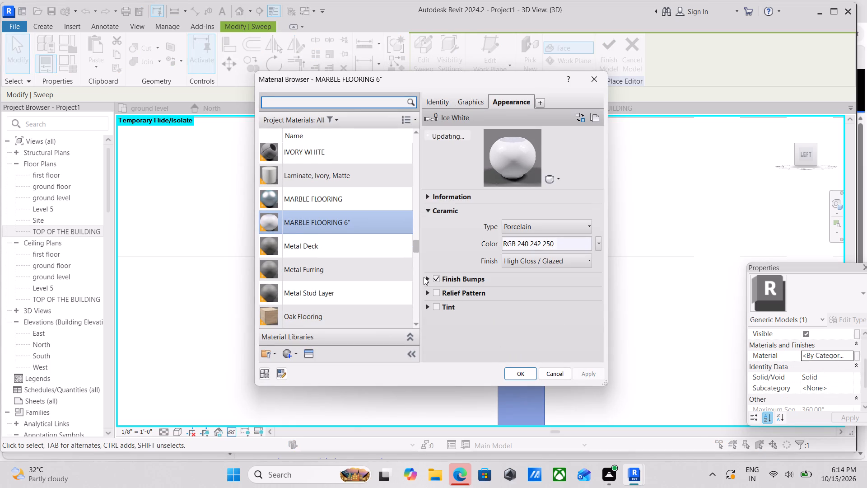
{"action": "left_click", "coordinate": [517, 370]}
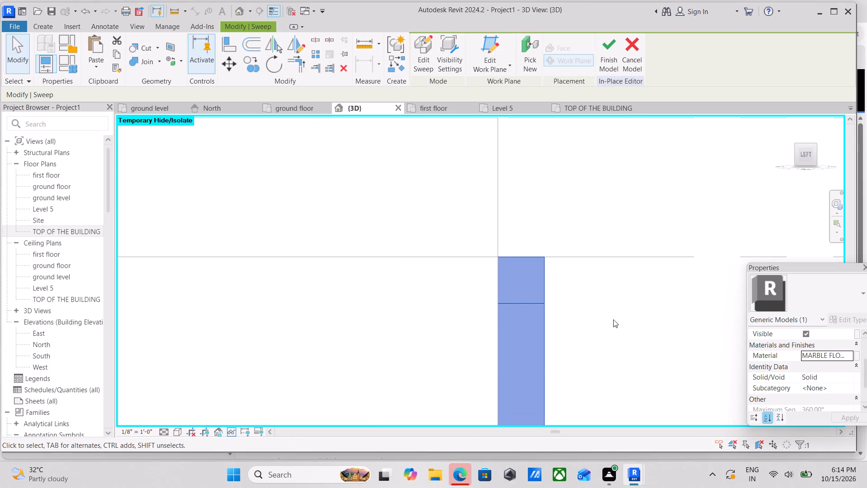
{"action": "left_click", "coordinate": [601, 47]}
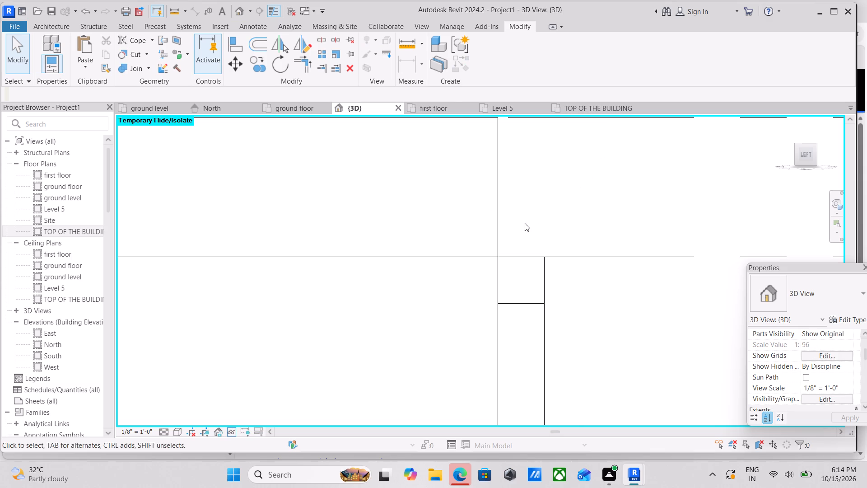
Examine the swept frame around the upper-floor wall from the side and front of the house.
{"action": "scroll", "coordinate": [583, 261], "scroll_direction": "down", "scroll_amount": 3}
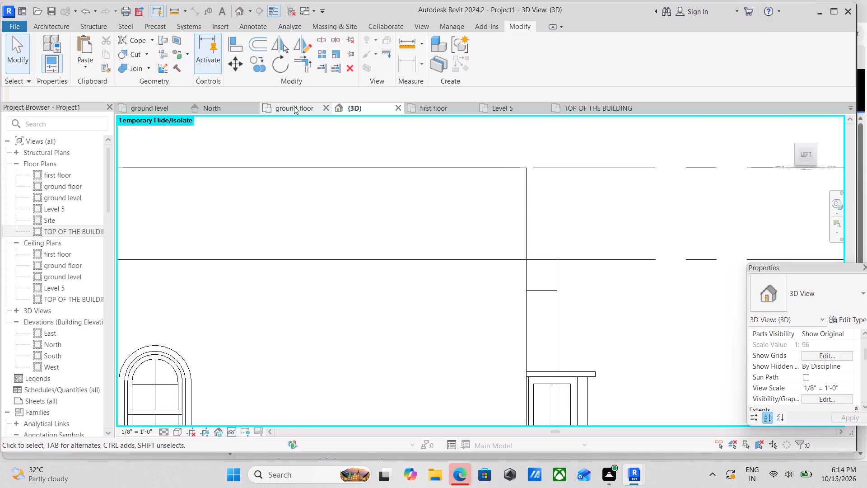
{"action": "left_click", "coordinate": [294, 106]}
{"action": "left_click", "coordinate": [375, 108]}
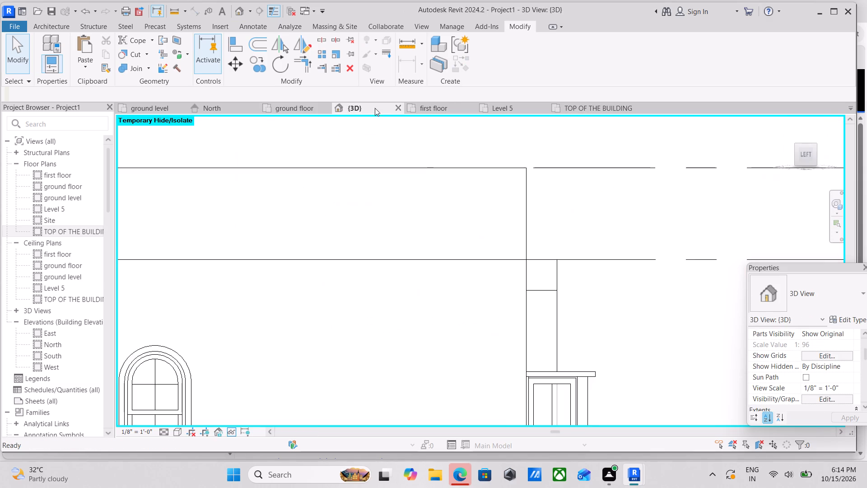
{"action": "scroll", "coordinate": [444, 204], "scroll_direction": "down", "scroll_amount": 12}
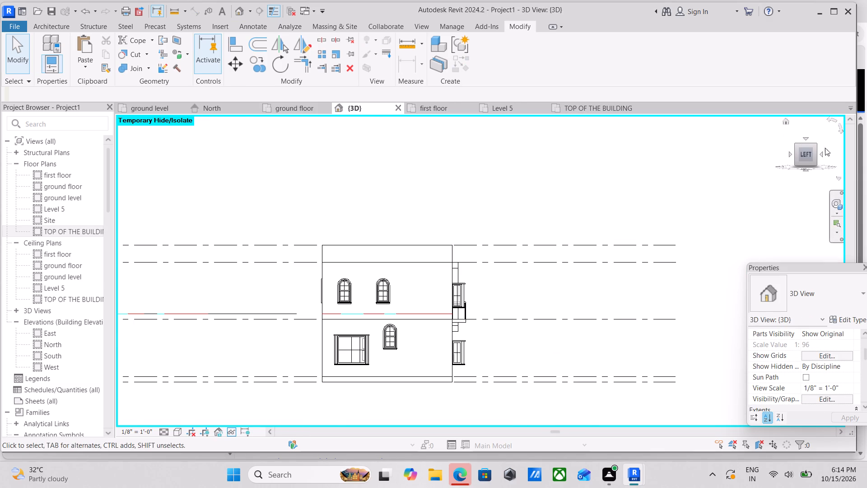
{"action": "left_click", "coordinate": [817, 164]}
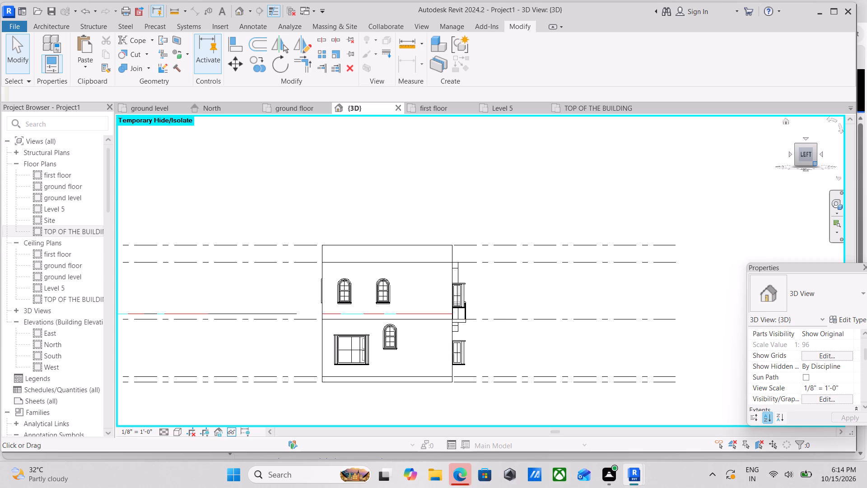
{"action": "left_click", "coordinate": [816, 164]}
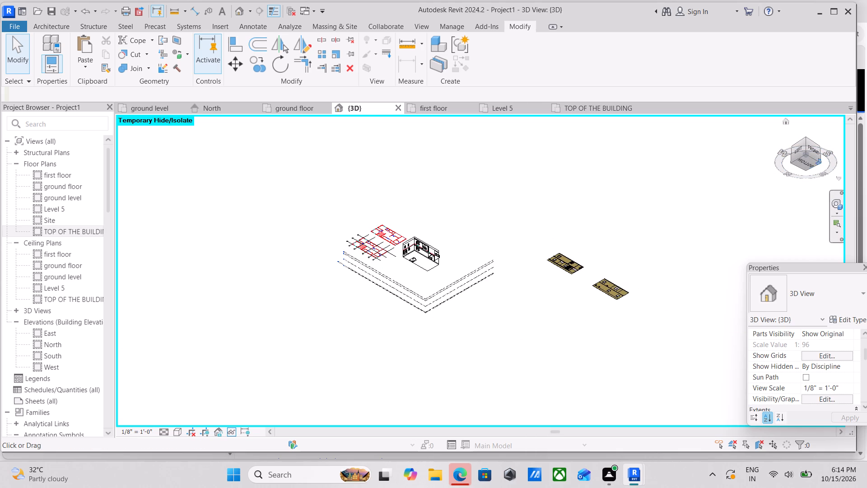
{"action": "left_click", "coordinate": [812, 150]}
{"action": "scroll", "coordinate": [472, 273], "scroll_direction": "up", "scroll_amount": 2}
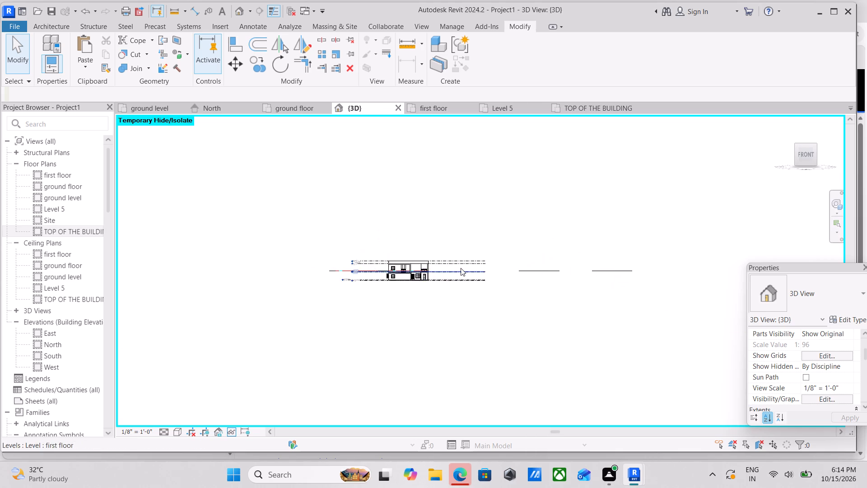
{"action": "scroll", "coordinate": [461, 268], "scroll_direction": "up", "scroll_amount": 10}
{"action": "scroll", "coordinate": [360, 325], "scroll_direction": "up", "scroll_amount": 7}
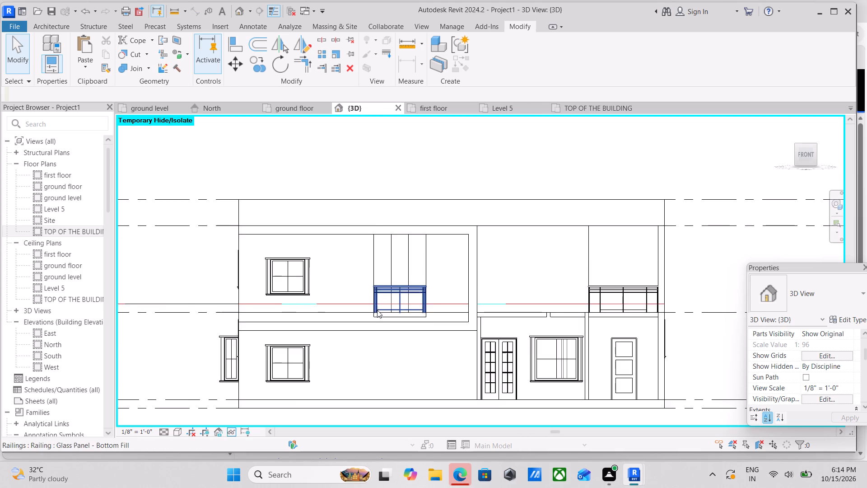
{"action": "middle_click_drag", "start_coordinate": [377, 310], "coordinate": [399, 343]}
{"action": "scroll", "coordinate": [437, 359], "scroll_direction": "up", "scroll_amount": 2}
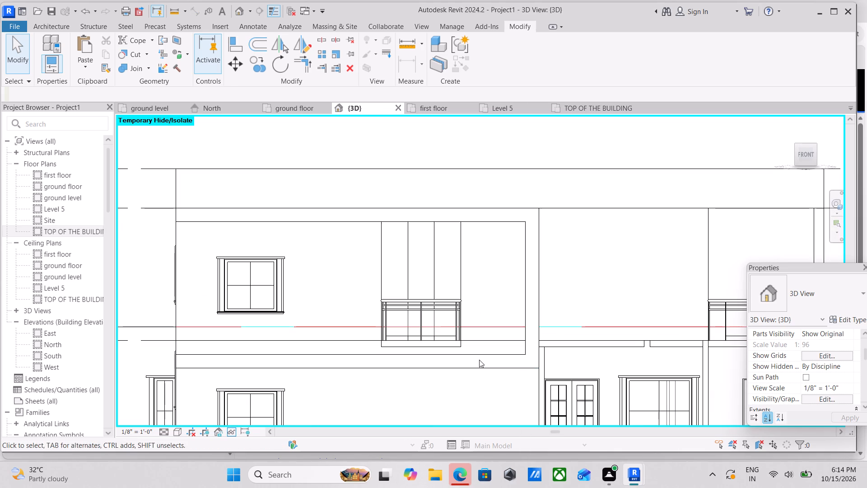
{"action": "middle_click_drag", "start_coordinate": [480, 360], "coordinate": [484, 375]}
{"action": "scroll", "coordinate": [358, 352], "scroll_direction": "down", "scroll_amount": 1}
{"action": "middle_click_drag", "start_coordinate": [358, 352], "coordinate": [407, 342]}
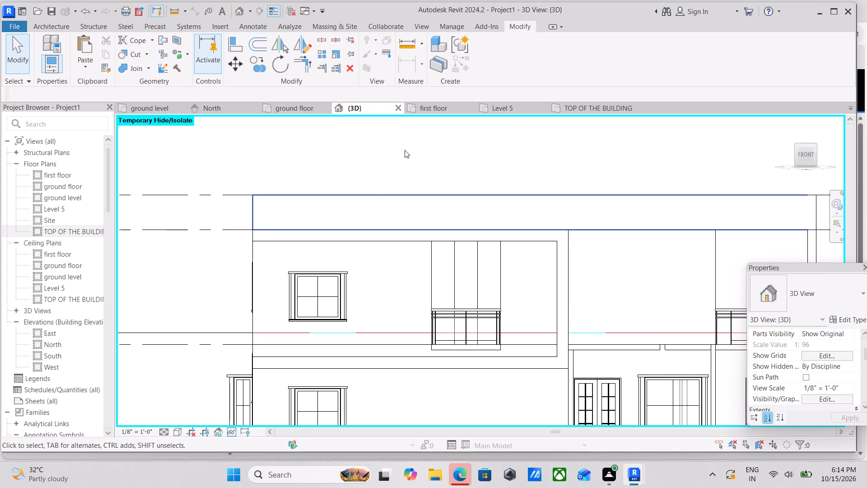
Switch the 3D view's visual style to Shaded.
{"action": "left_click", "coordinate": [180, 430]}
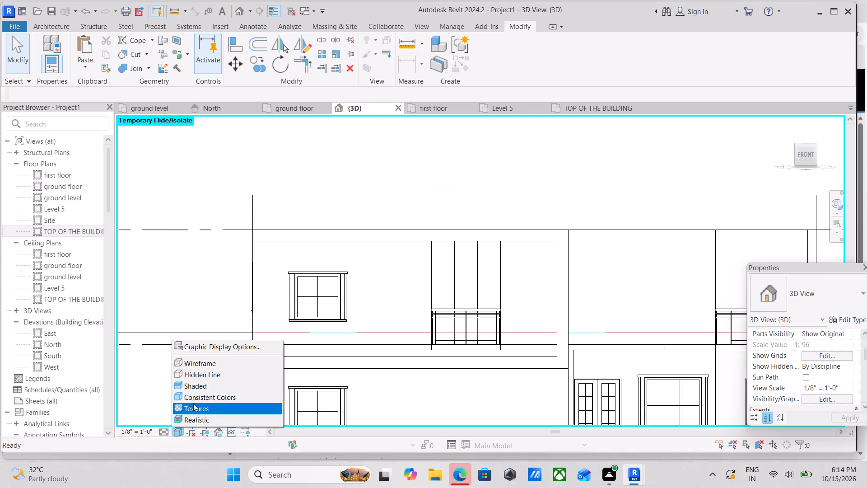
{"action": "left_click", "coordinate": [197, 390]}
Examine the swept frame around the upper-floor wall and balcony from the front and from above, focusing on its lower ledge.
{"action": "scroll", "coordinate": [213, 389], "scroll_direction": "down", "scroll_amount": 2}
{"action": "scroll", "coordinate": [374, 378], "scroll_direction": "up", "scroll_amount": 3}
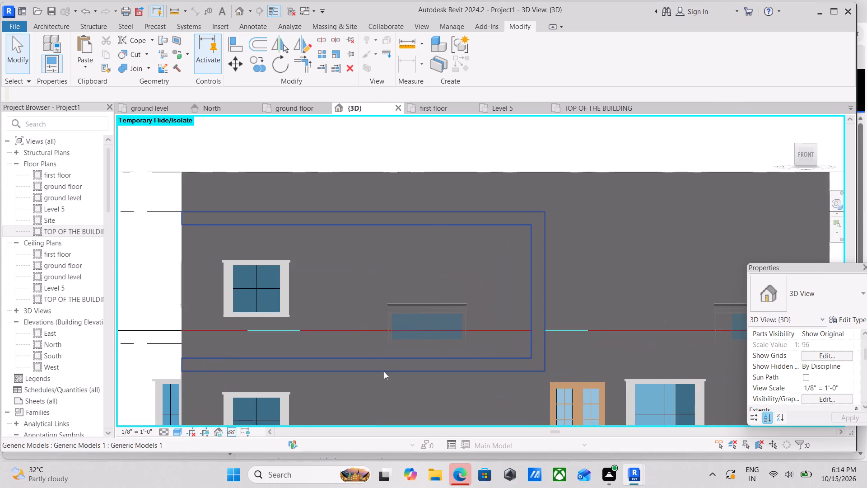
{"action": "middle_click_drag", "start_coordinate": [507, 347], "coordinate": [508, 364]}
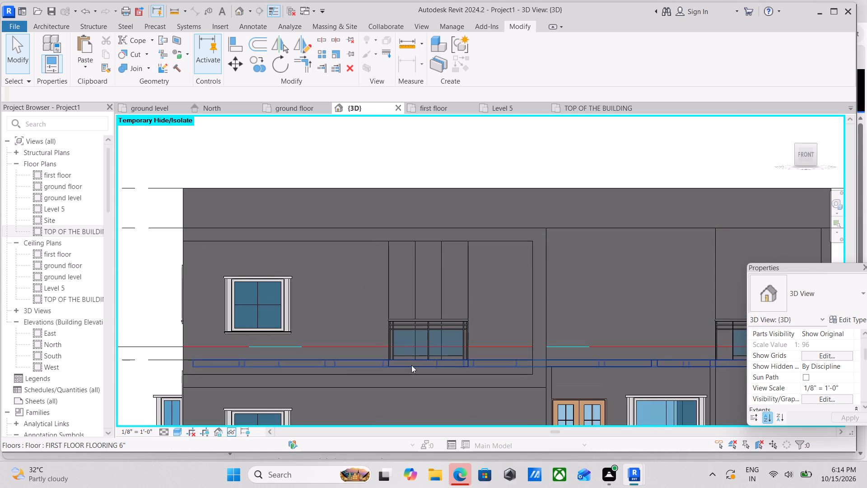
{"action": "middle_click_drag", "start_coordinate": [347, 362], "coordinate": [365, 305]}
{"action": "middle_click_drag", "start_coordinate": [515, 344], "coordinate": [515, 319]}
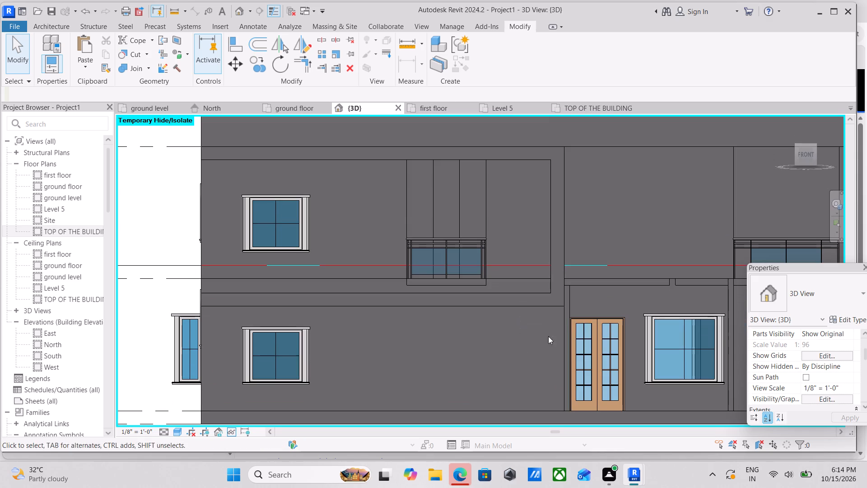
{"action": "scroll", "coordinate": [608, 368], "scroll_direction": "down", "scroll_amount": 1}
{"action": "middle_click_drag", "start_coordinate": [608, 368], "coordinate": [578, 406]}
{"action": "scroll", "coordinate": [508, 270], "scroll_direction": "up", "scroll_amount": 1}
{"action": "middle_click_drag", "start_coordinate": [506, 271], "coordinate": [518, 293]}
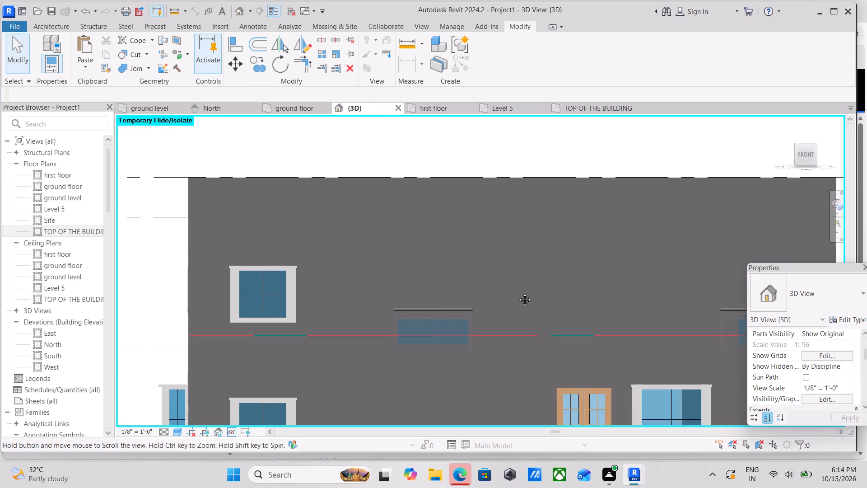
{"action": "middle_click_drag", "start_coordinate": [518, 293], "coordinate": [518, 293]}
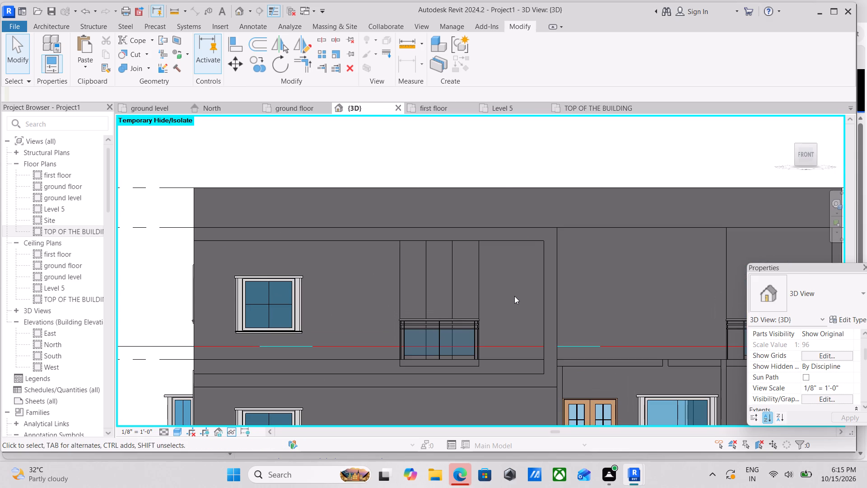
{"action": "scroll", "coordinate": [508, 336], "scroll_direction": "down", "scroll_amount": 2}
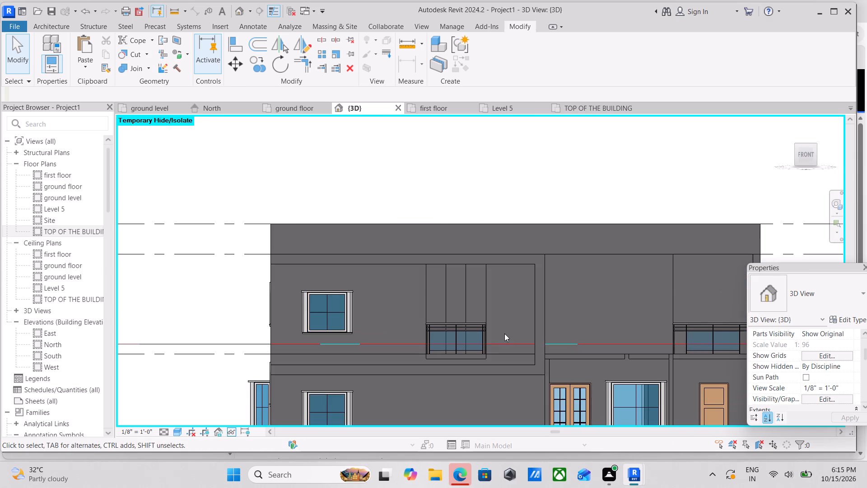
{"action": "middle_click_drag", "start_coordinate": [503, 324], "coordinate": [504, 389], "text": "shift"}
{"action": "scroll", "coordinate": [509, 277], "scroll_direction": "up", "scroll_amount": 1}
{"action": "middle_click_drag", "start_coordinate": [493, 296], "coordinate": [494, 331], "text": "shift"}
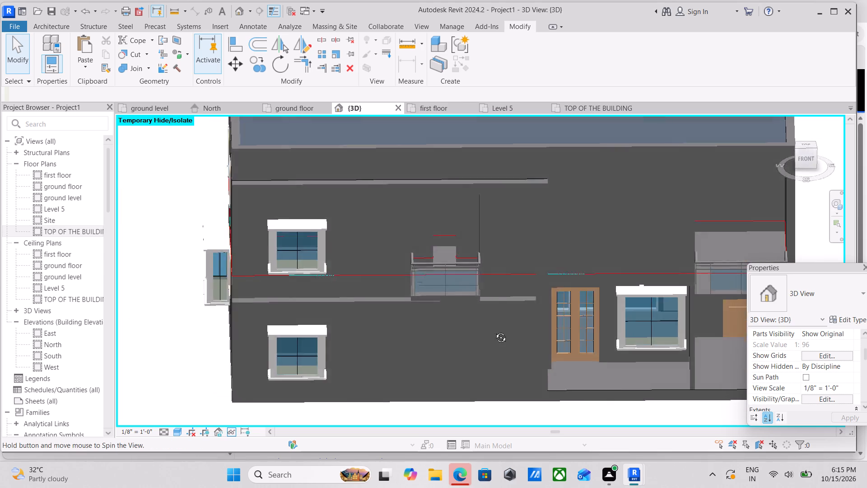
{"action": "middle_click_drag", "start_coordinate": [494, 331], "coordinate": [497, 354], "text": "shift"}
{"action": "scroll", "coordinate": [496, 267], "scroll_direction": "up", "scroll_amount": 2}
{"action": "middle_click_drag", "start_coordinate": [494, 274], "coordinate": [496, 324], "text": "shift"}
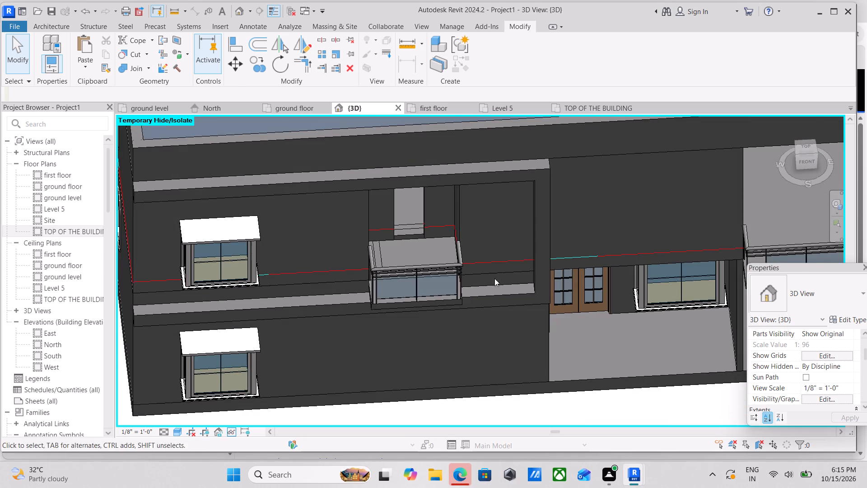
{"action": "scroll", "coordinate": [489, 269], "scroll_direction": "up", "scroll_amount": 5}
{"action": "middle_click_drag", "start_coordinate": [481, 283], "coordinate": [480, 326]}
{"action": "scroll", "coordinate": [478, 333], "scroll_direction": "up", "scroll_amount": 3}
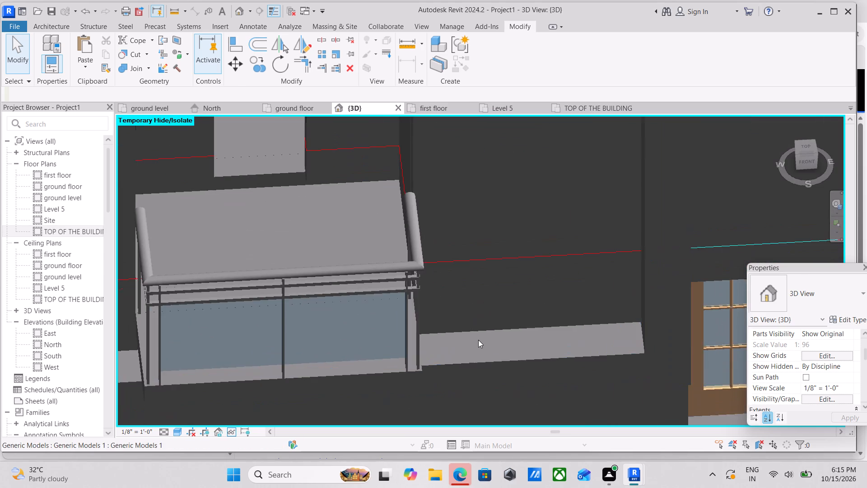
{"action": "middle_click_drag", "start_coordinate": [478, 340], "coordinate": [472, 356]}
{"action": "middle_click_drag", "start_coordinate": [470, 357], "coordinate": [471, 328]}
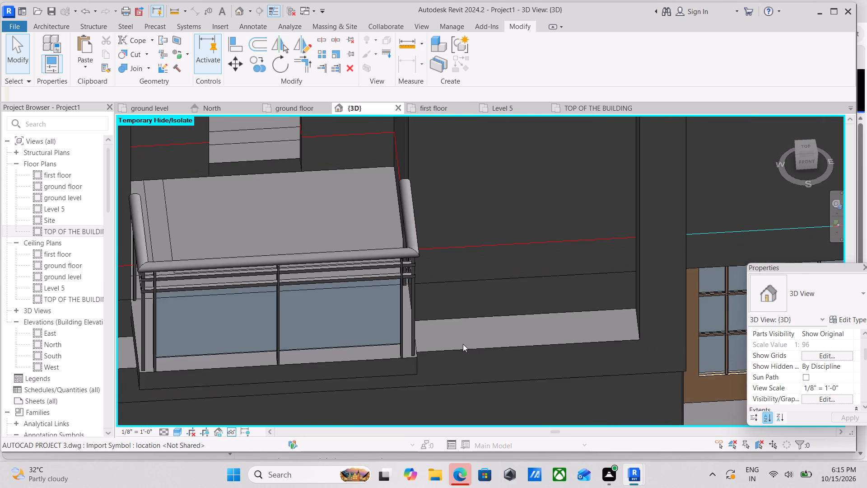
{"action": "middle_click_drag", "start_coordinate": [463, 344], "coordinate": [464, 350]}
{"action": "scroll", "coordinate": [619, 353], "scroll_direction": "down", "scroll_amount": 2}
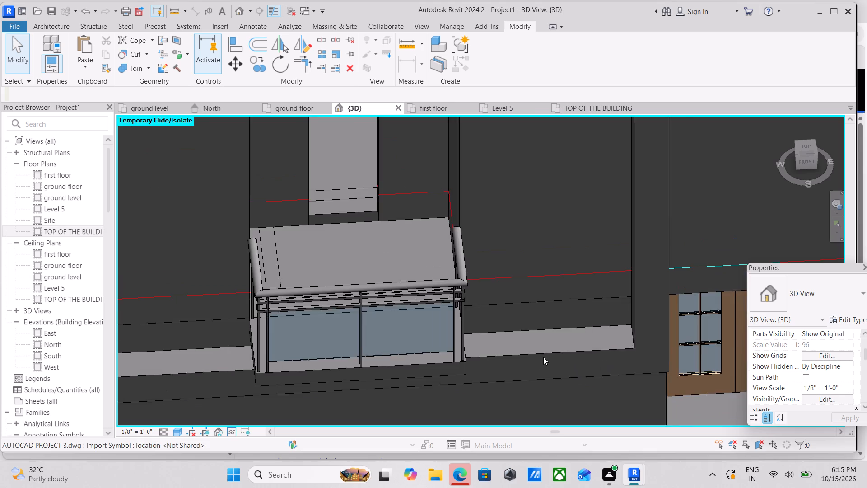
{"action": "middle_click_drag", "start_coordinate": [543, 357], "coordinate": [571, 408]}
{"action": "scroll", "coordinate": [569, 384], "scroll_direction": "down", "scroll_amount": 2}
{"action": "middle_click_drag", "start_coordinate": [555, 353], "coordinate": [485, 7]}
{"action": "scroll", "coordinate": [485, 117], "scroll_direction": "down", "scroll_amount": 2}
{"action": "middle_click_drag", "start_coordinate": [473, 165], "coordinate": [471, 85]}
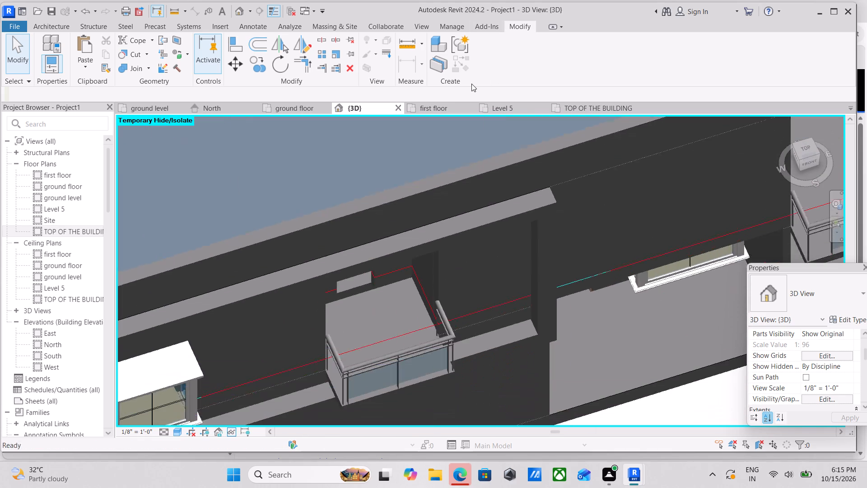
{"action": "scroll", "coordinate": [477, 314], "scroll_direction": "up", "scroll_amount": 4}
{"action": "middle_click_drag", "start_coordinate": [494, 336], "coordinate": [494, 316]}
{"action": "type", "text": "RE"}
{"action": "key", "text": "Escape"}
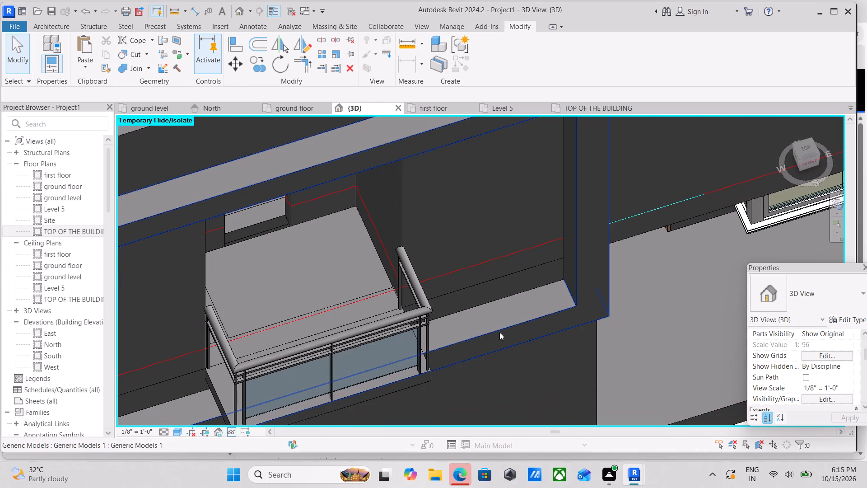
Start a new in-place component in the Generic Models category, keeping the default name.
{"action": "left_click", "coordinate": [57, 25]}
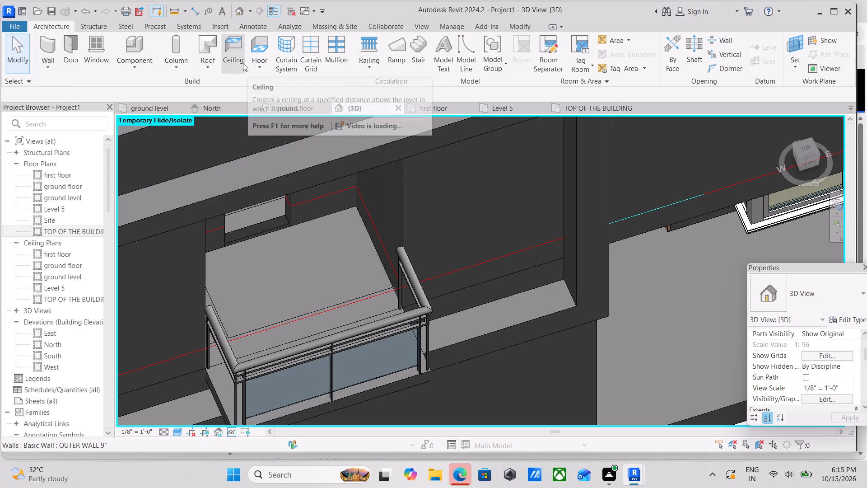
{"action": "left_click", "coordinate": [255, 62]}
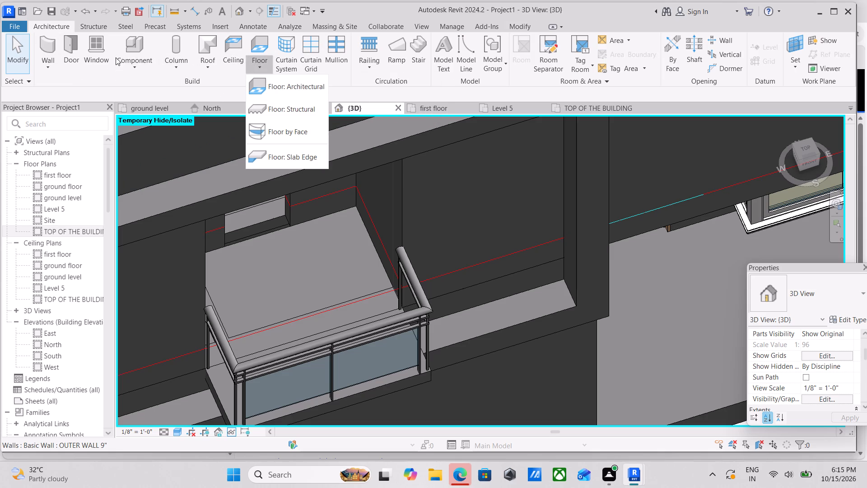
{"action": "left_click", "coordinate": [131, 62]}
{"action": "left_click", "coordinate": [146, 112]}
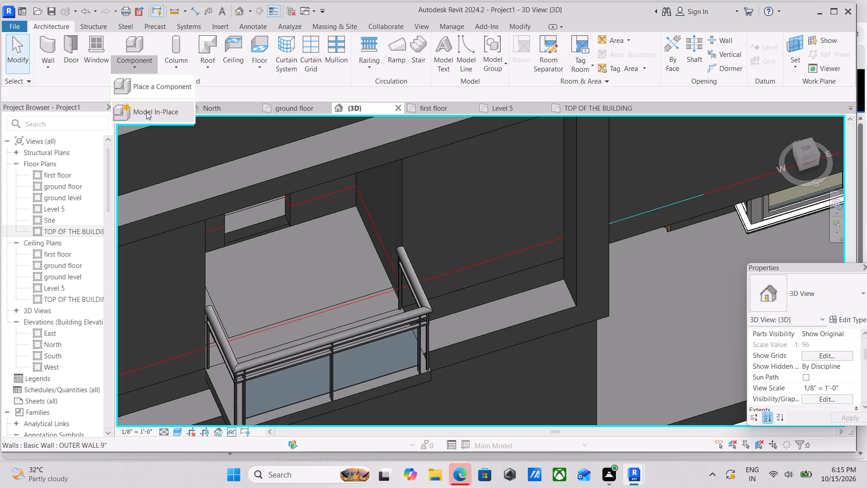
{"action": "scroll", "coordinate": [428, 211], "scroll_direction": "down", "scroll_amount": 4}
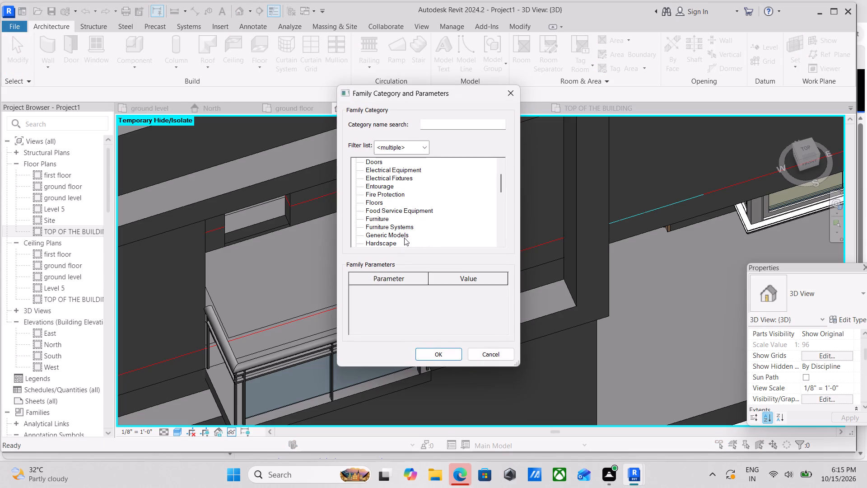
{"action": "left_click", "coordinate": [405, 234]}
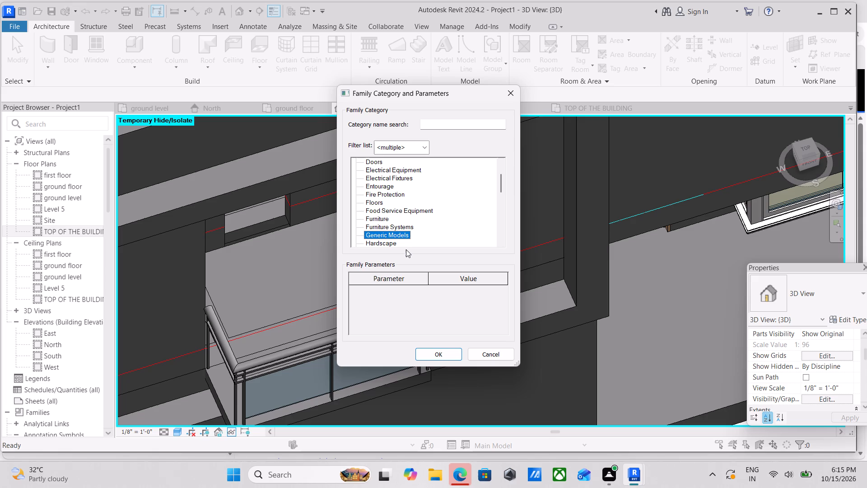
{"action": "left_click", "coordinate": [432, 353]}
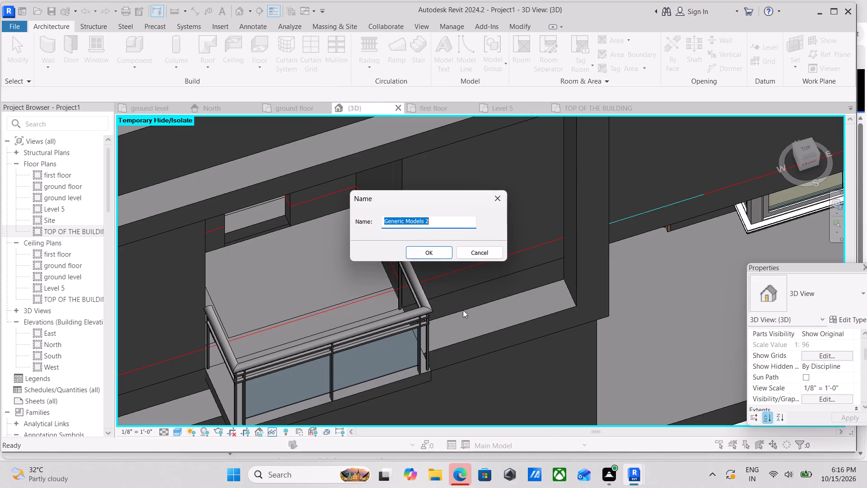
{"action": "left_click", "coordinate": [443, 253]}
Set the work plane to the upper face of the swept frame's bottom ledge beside the balcony.
{"action": "scroll", "coordinate": [502, 324], "scroll_direction": "down", "scroll_amount": 1}
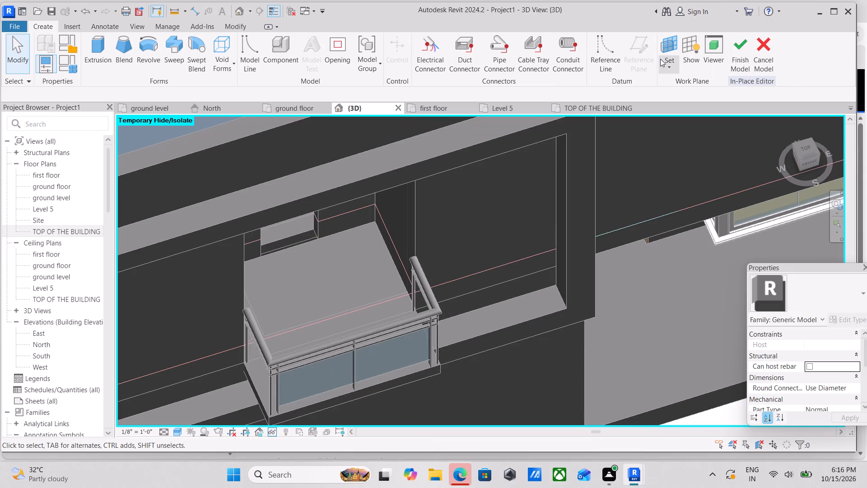
{"action": "left_click", "coordinate": [671, 66]}
{"action": "left_click", "coordinate": [678, 105]}
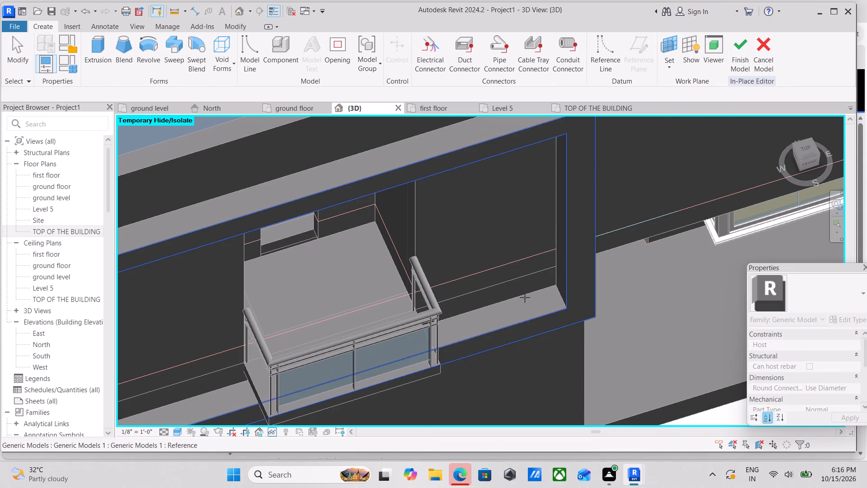
{"action": "left_click", "coordinate": [524, 320]}
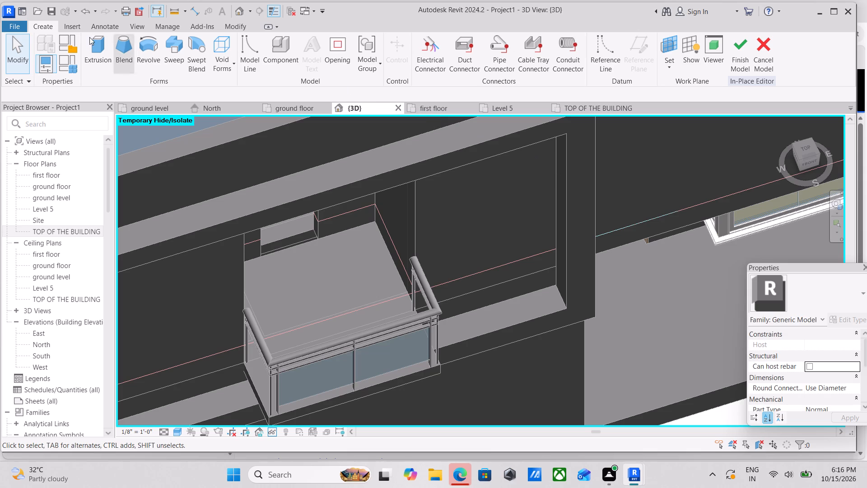
Start an extrusion and sketch a rectangle about 8" square near the ledge's inner end corner, using a 4" inward offset.
{"action": "left_click", "coordinate": [100, 58]}
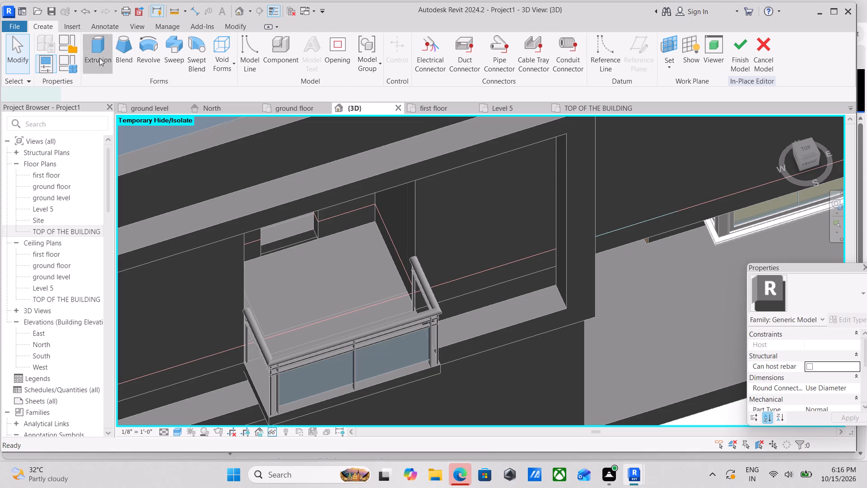
{"action": "scroll", "coordinate": [457, 321], "scroll_direction": "up", "scroll_amount": 2}
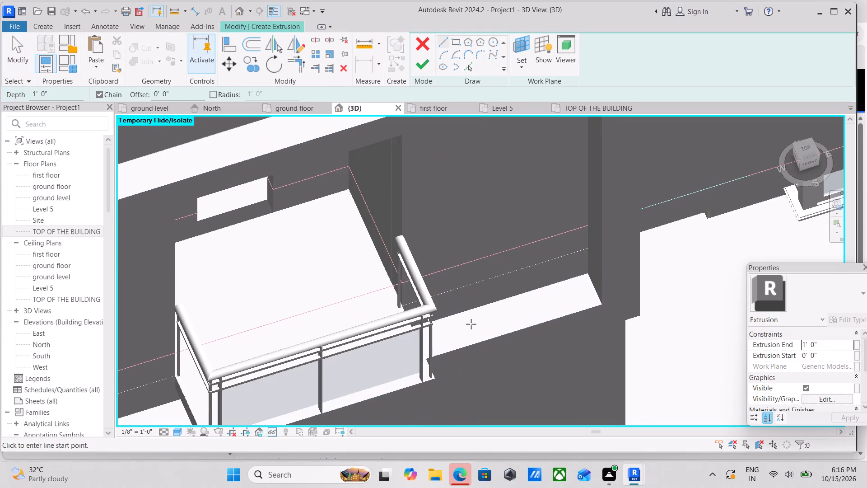
{"action": "middle_click_drag", "start_coordinate": [470, 326], "coordinate": [453, 354]}
{"action": "scroll", "coordinate": [457, 308], "scroll_direction": "down", "scroll_amount": 3}
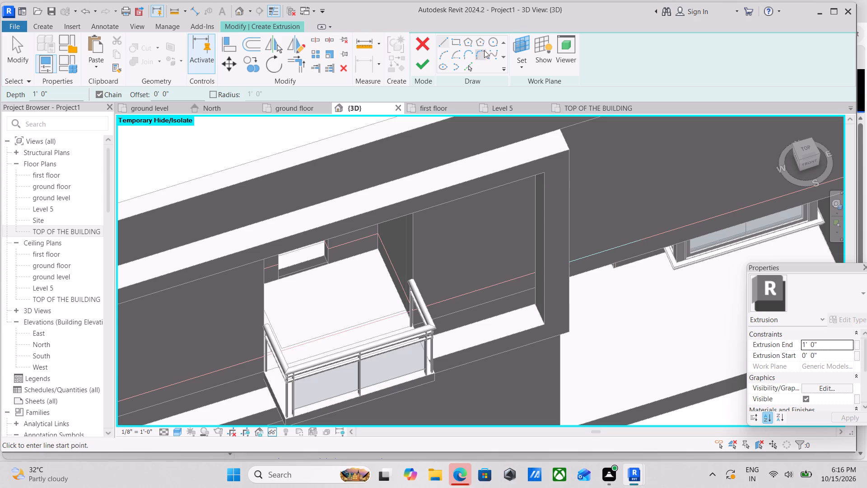
{"action": "left_click", "coordinate": [459, 42]}
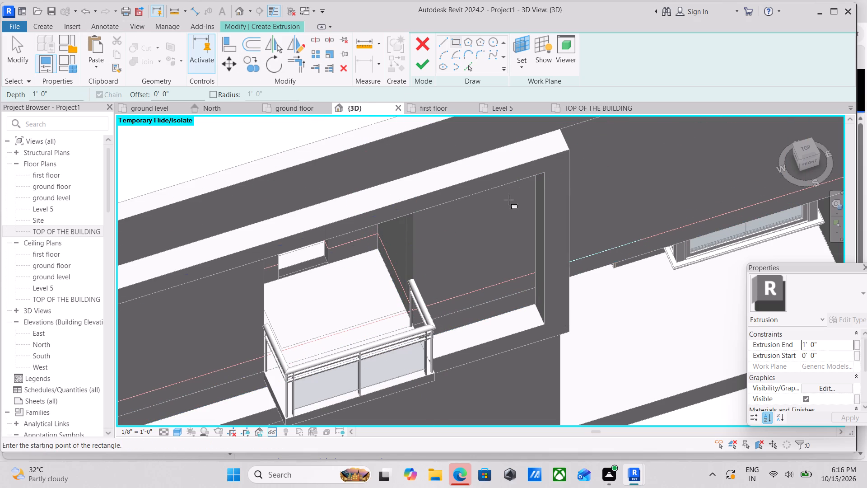
{"action": "left_click_drag", "start_coordinate": [175, 96], "coordinate": [168, 97]}
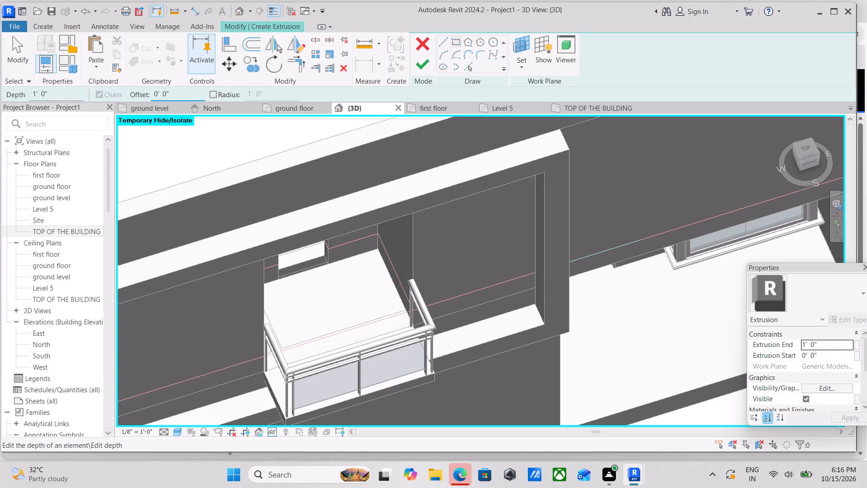
{"action": "left_click_drag", "start_coordinate": [168, 97], "coordinate": [117, 101]}
{"action": "key", "text": "4"}
{"action": "key", "text": "shift+quotedbl"}
{"action": "key", "text": "Return"}
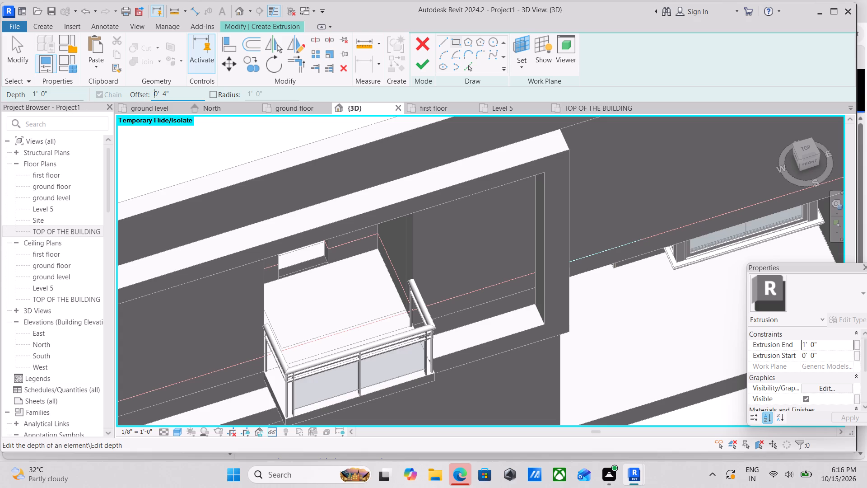
{"action": "left_click", "coordinate": [532, 302]}
{"action": "key", "text": "space"}
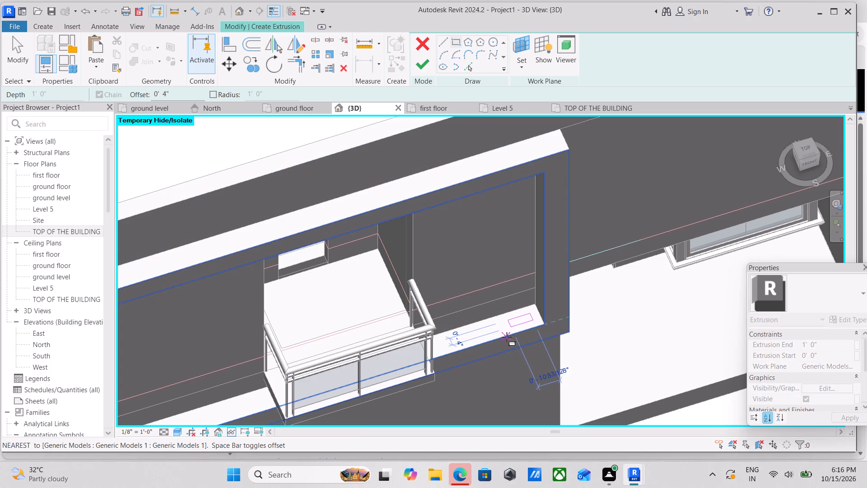
{"action": "scroll", "coordinate": [520, 328], "scroll_direction": "up", "scroll_amount": 6}
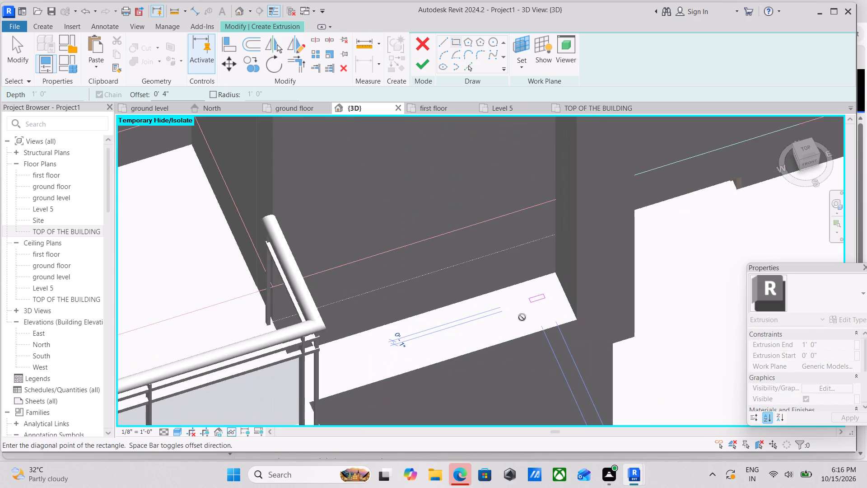
{"action": "scroll", "coordinate": [525, 315], "scroll_direction": "up", "scroll_amount": 3}
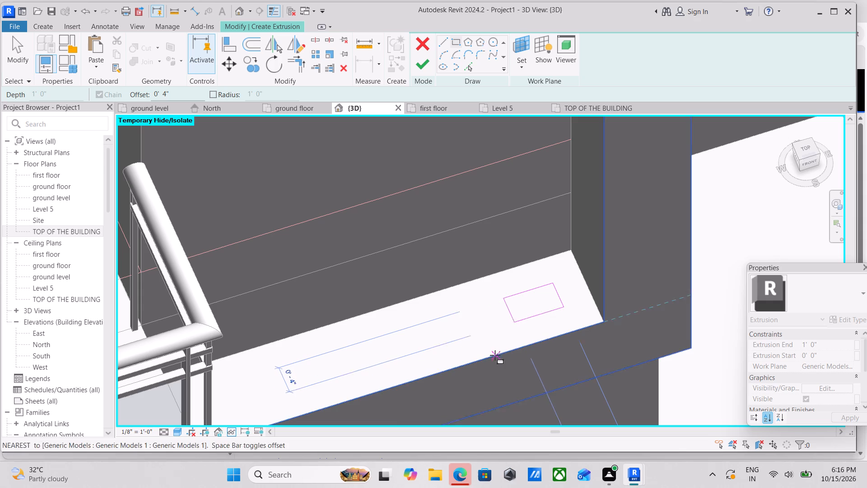
{"action": "left_click", "coordinate": [496, 380]}
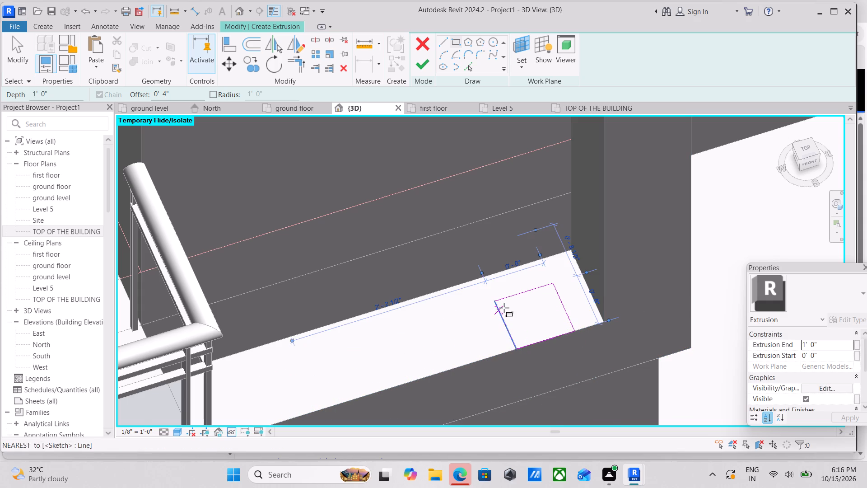
{"action": "scroll", "coordinate": [504, 308], "scroll_direction": "down", "scroll_amount": 3}
{"action": "scroll", "coordinate": [534, 276], "scroll_direction": "down", "scroll_amount": 3}
{"action": "scroll", "coordinate": [517, 306], "scroll_direction": "up", "scroll_amount": 3}
{"action": "key", "text": "Escape"}
{"action": "key", "text": "Escape"}
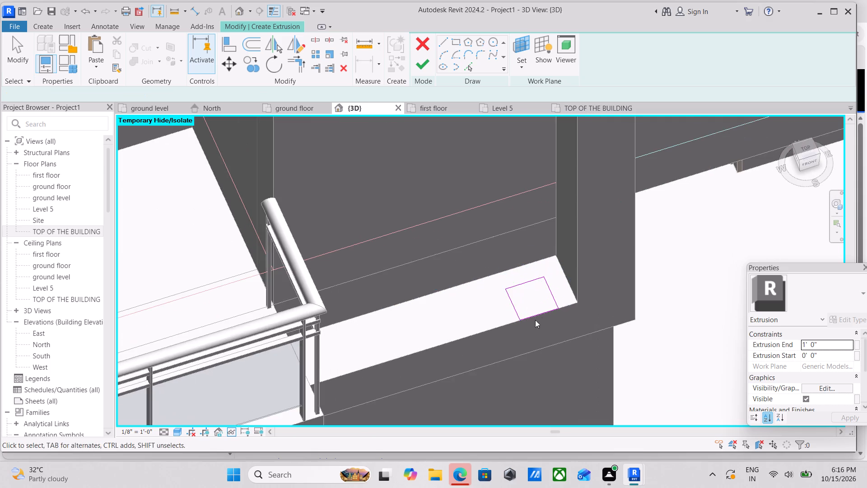
Move the rectangle's wall-side edge back to the ledge's inner edge so the profile spans 1'-0" across the ledge.
{"action": "scroll", "coordinate": [526, 333], "scroll_direction": "up", "scroll_amount": 3}
{"action": "left_click", "coordinate": [541, 309]}
{"action": "scroll", "coordinate": [523, 262], "scroll_direction": "up", "scroll_amount": 3}
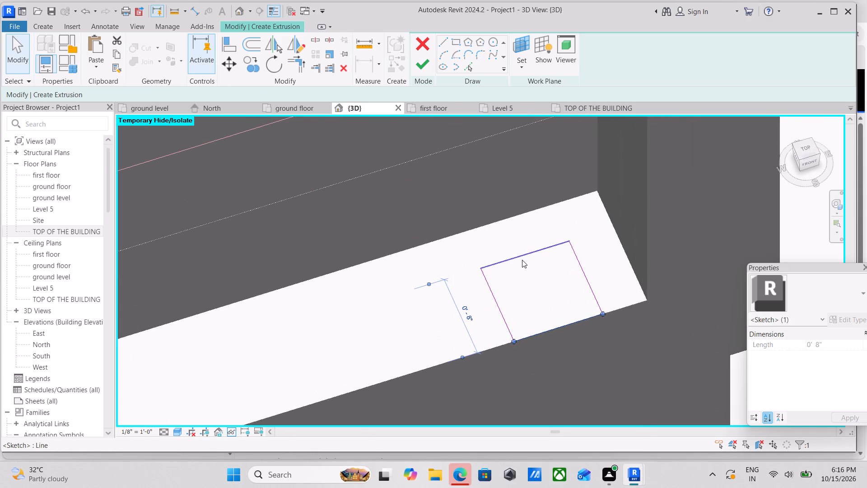
{"action": "left_click", "coordinate": [522, 260]}
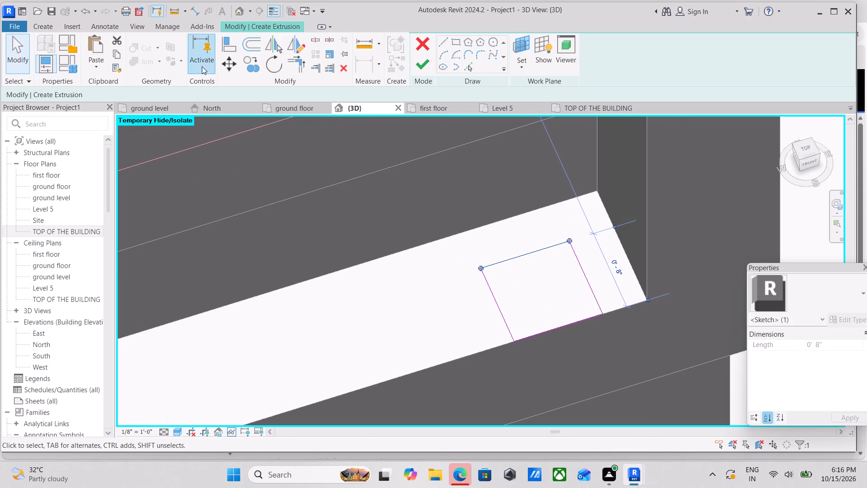
{"action": "left_click", "coordinate": [227, 58]}
{"action": "left_click", "coordinate": [522, 253]}
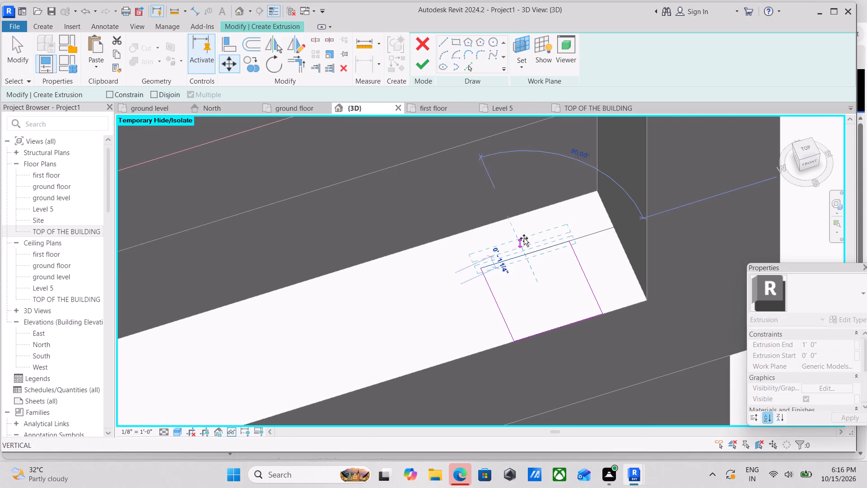
{"action": "left_click", "coordinate": [513, 219]}
{"action": "scroll", "coordinate": [531, 231], "scroll_direction": "down", "scroll_amount": 3}
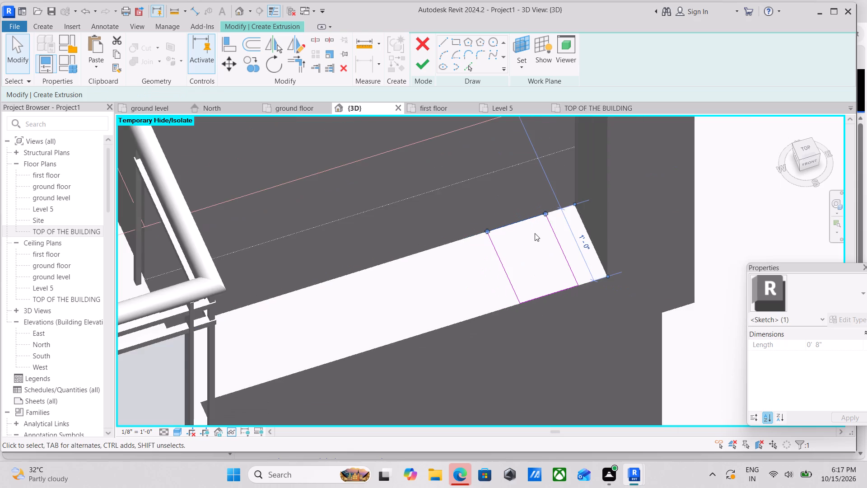
{"action": "scroll", "coordinate": [548, 221], "scroll_direction": "down", "scroll_amount": 2}
{"action": "scroll", "coordinate": [480, 212], "scroll_direction": "down", "scroll_amount": 2}
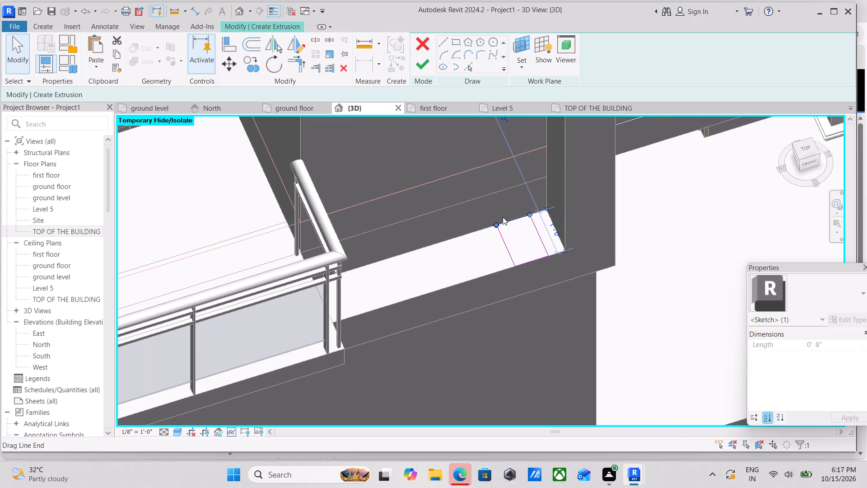
{"action": "key", "text": "Escape"}
Copy the rectangle three times along the ledge toward the balcony, about 1'-1" apart, and finish the extrusion sketch.
{"action": "scroll", "coordinate": [500, 222], "scroll_direction": "up", "scroll_amount": 2}
{"action": "left_click_drag", "start_coordinate": [486, 217], "coordinate": [576, 286]}
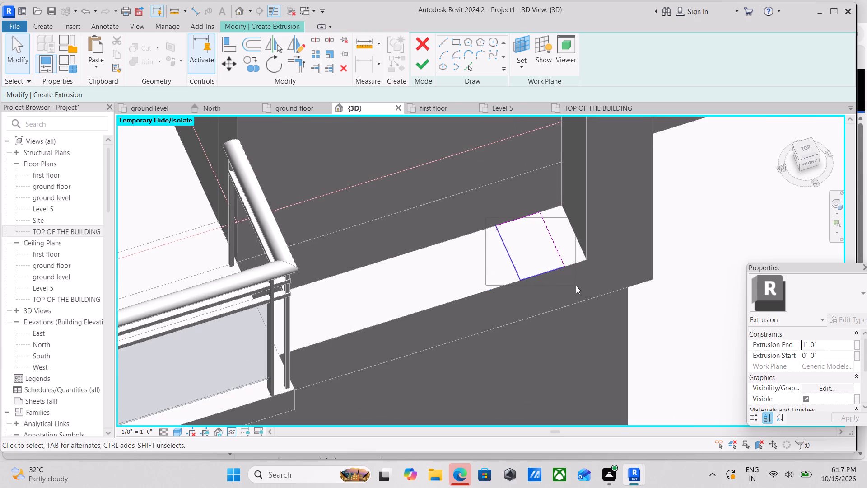
{"action": "scroll", "coordinate": [547, 245], "scroll_direction": "up", "scroll_amount": 3}
{"action": "key", "text": "Escape"}
{"action": "left_click_drag", "start_coordinate": [438, 186], "coordinate": [587, 314]}
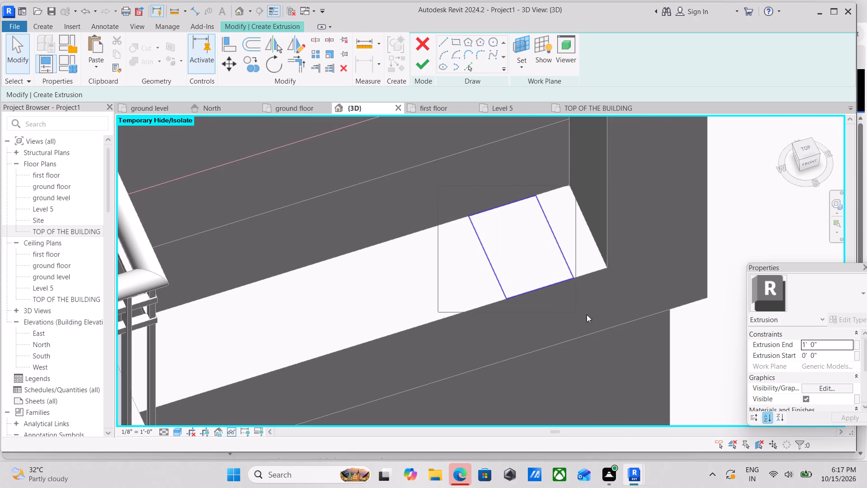
{"action": "left_click_drag", "start_coordinate": [587, 314], "coordinate": [606, 326]}
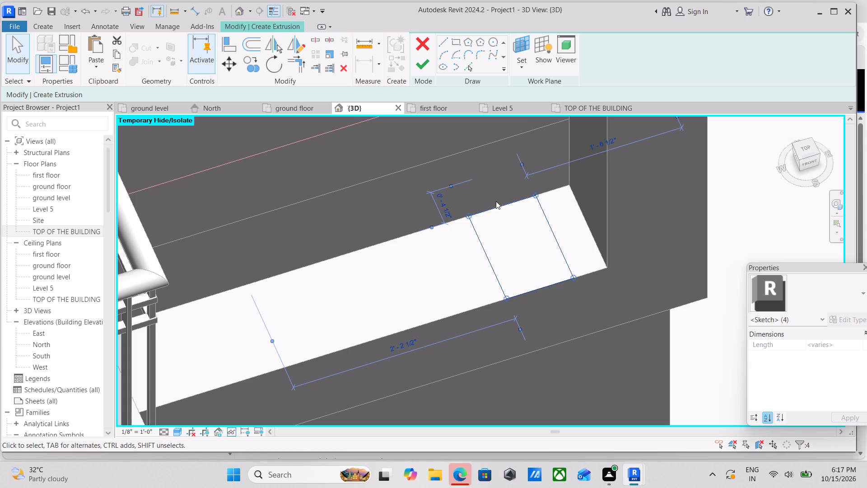
{"action": "key", "text": "c"}
{"action": "key", "text": "o"}
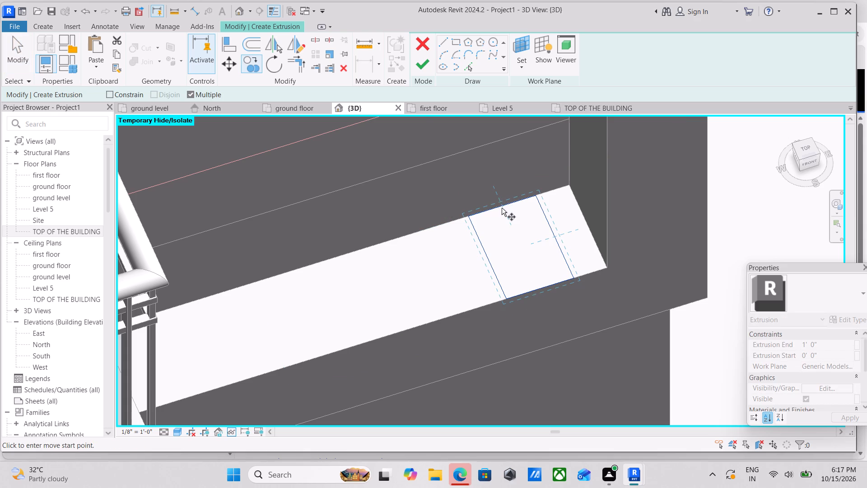
{"action": "left_click", "coordinate": [503, 207]}
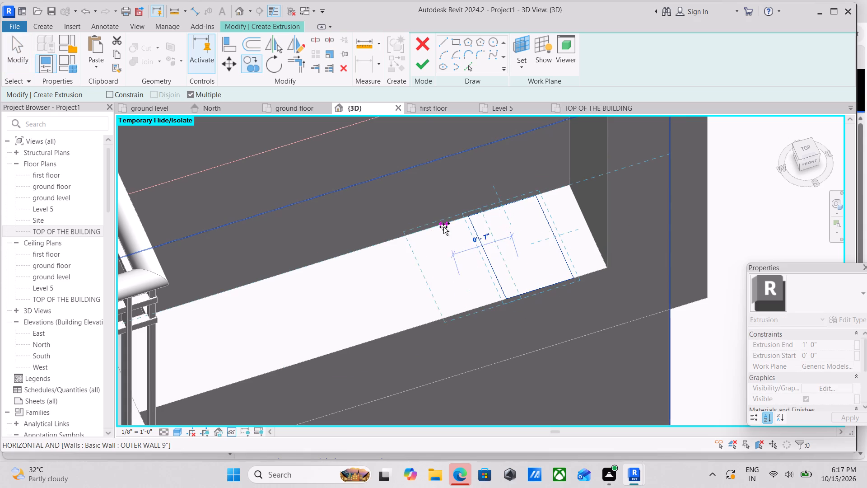
{"action": "left_click", "coordinate": [395, 241]}
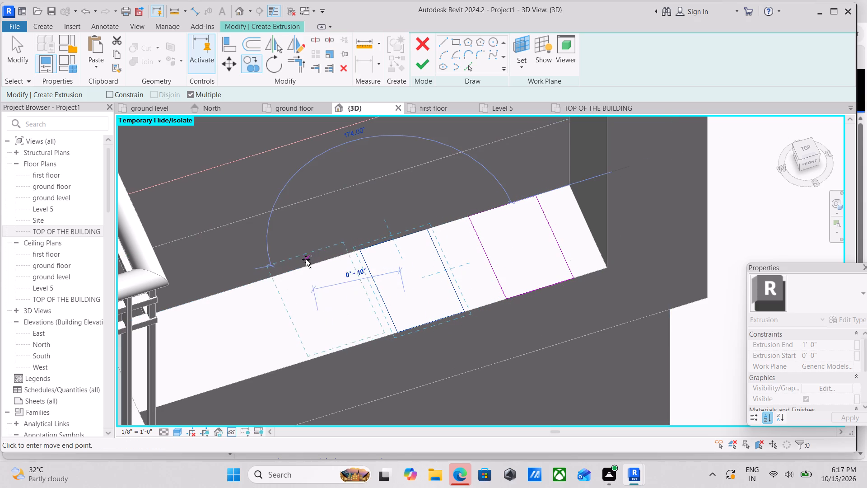
{"action": "left_click", "coordinate": [286, 269]}
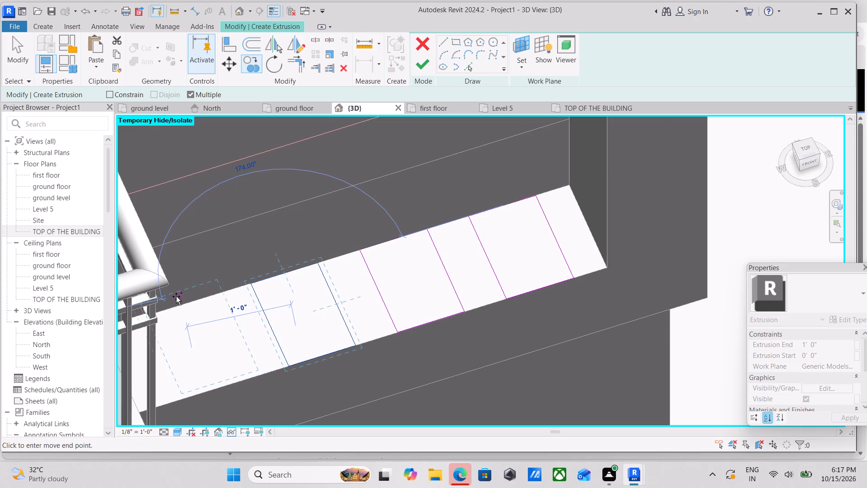
{"action": "left_click", "coordinate": [171, 297]}
{"action": "scroll", "coordinate": [199, 285], "scroll_direction": "down", "scroll_amount": 5}
{"action": "scroll", "coordinate": [281, 278], "scroll_direction": "down", "scroll_amount": 3}
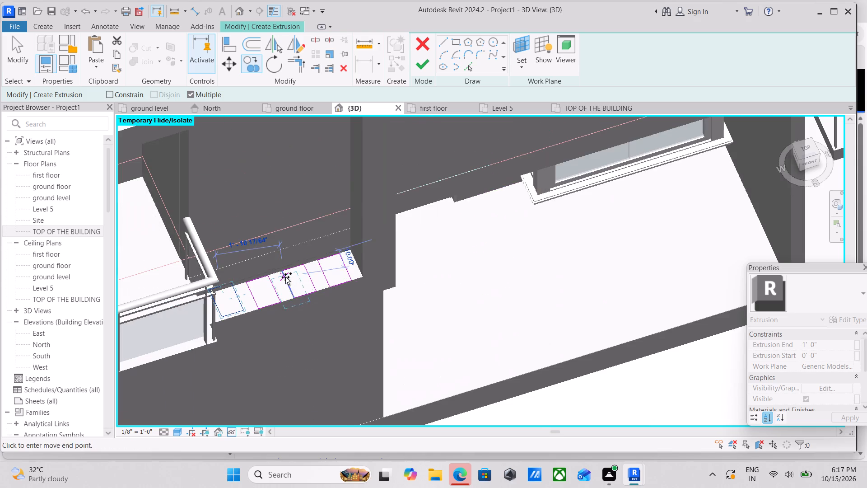
{"action": "left_click", "coordinate": [421, 60]}
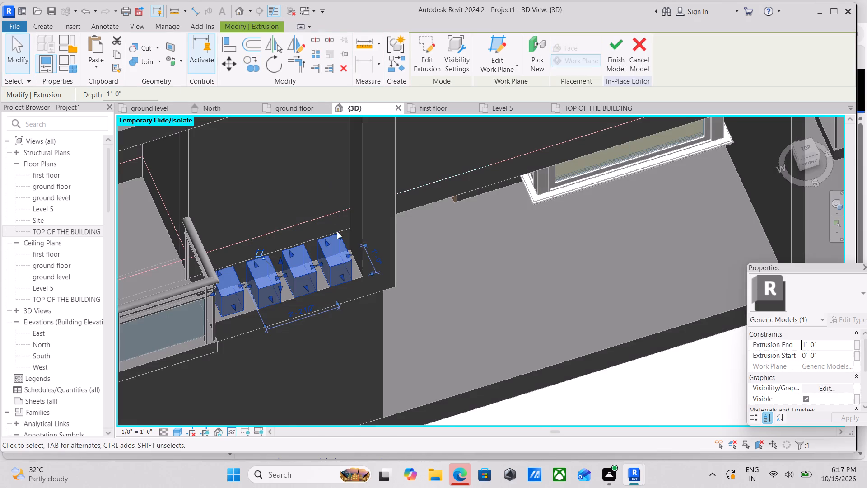
Assign the MARBLE FLOORING 6" material to the extruded blocks and finish the in-place model.
{"action": "scroll", "coordinate": [345, 228], "scroll_direction": "down", "scroll_amount": 3}
{"action": "scroll", "coordinate": [809, 353], "scroll_direction": "down", "scroll_amount": 2}
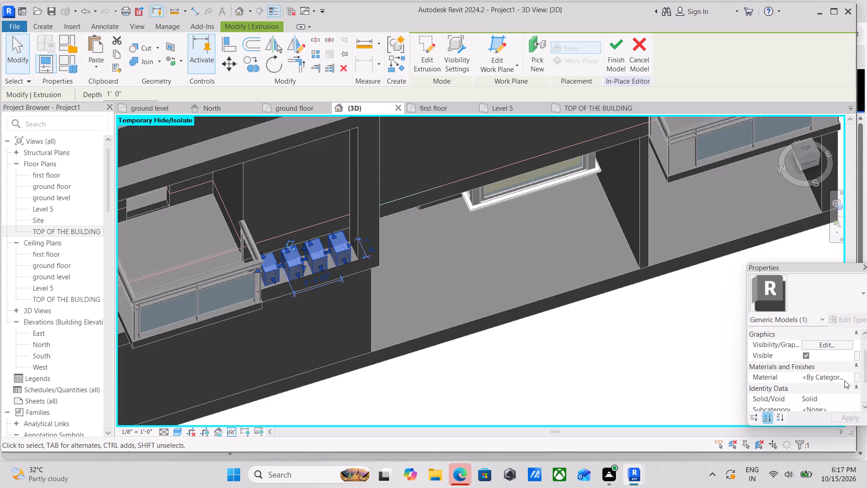
{"action": "left_click", "coordinate": [847, 378]}
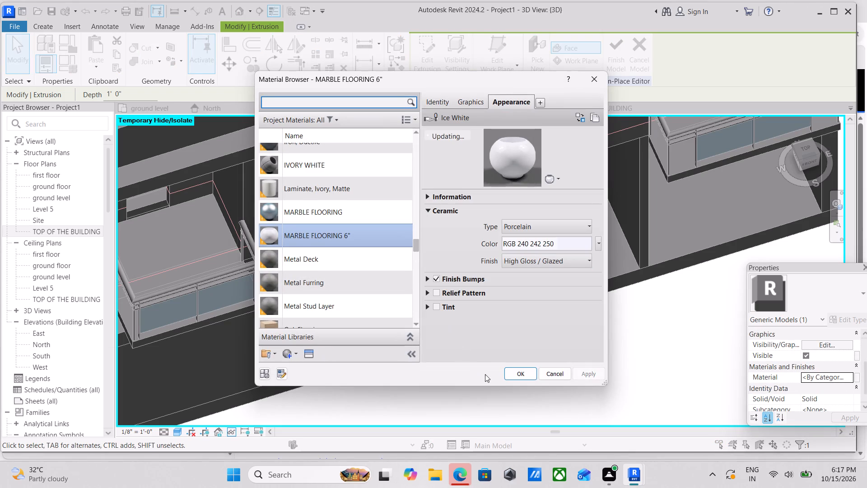
{"action": "left_click", "coordinate": [529, 373]}
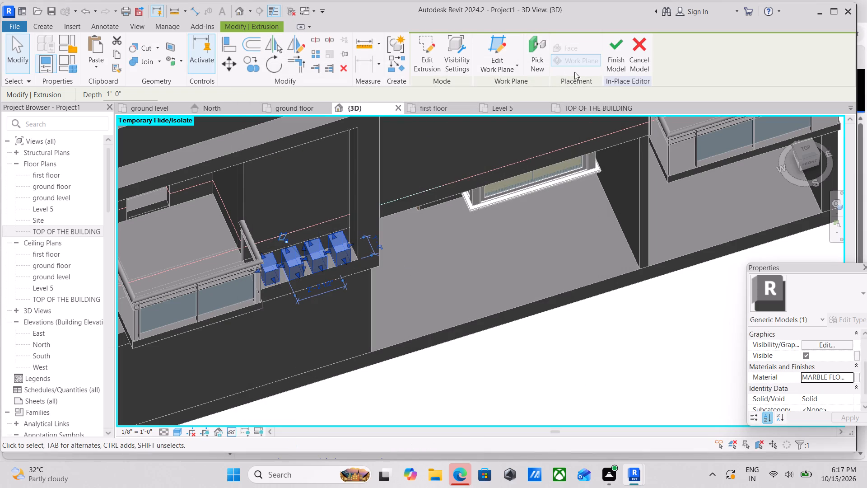
{"action": "left_click", "coordinate": [616, 56]}
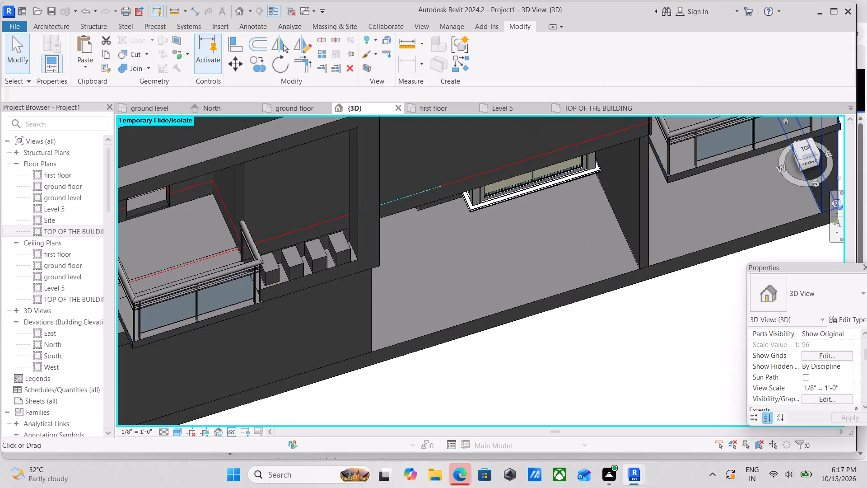
From the front, stretch the four blocks upward to the underside of the frame's top band, forming full-height vertical fins.
{"action": "left_click", "coordinate": [812, 164]}
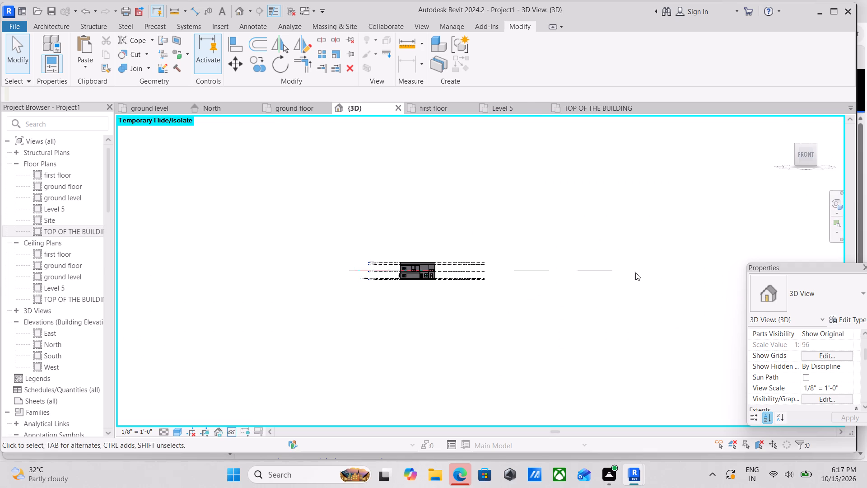
{"action": "scroll", "coordinate": [395, 293], "scroll_direction": "up", "scroll_amount": 20}
{"action": "scroll", "coordinate": [395, 293], "scroll_direction": "up", "scroll_amount": 1}
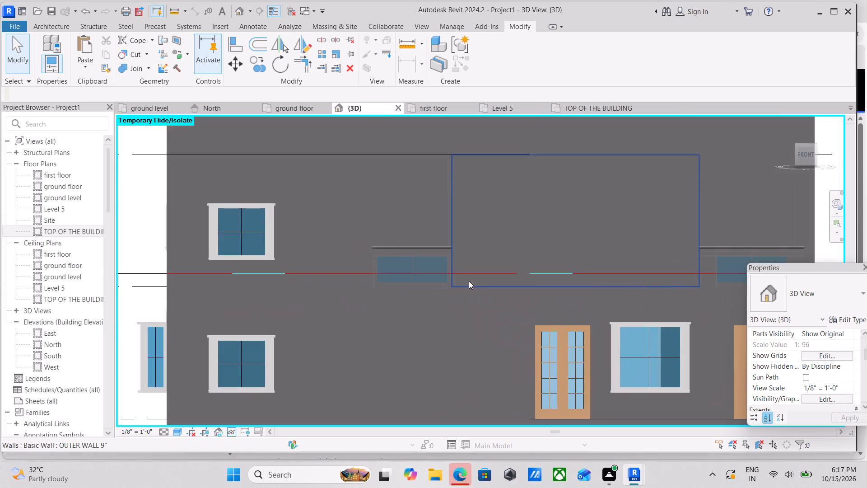
{"action": "scroll", "coordinate": [471, 280], "scroll_direction": "up", "scroll_amount": 4}
{"action": "left_click", "coordinate": [483, 301]}
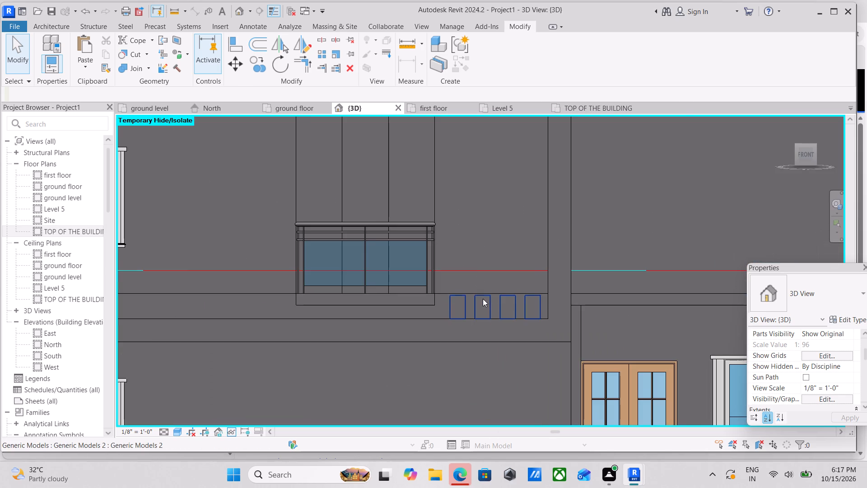
{"action": "left_click", "coordinate": [483, 299]}
{"action": "left_click_drag", "start_coordinate": [495, 291], "coordinate": [496, 195]}
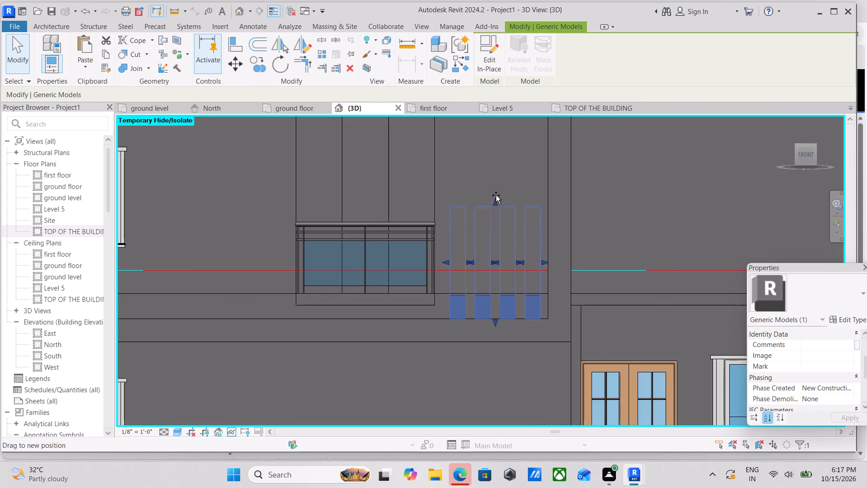
{"action": "left_click_drag", "start_coordinate": [496, 195], "coordinate": [494, 161]}
{"action": "scroll", "coordinate": [495, 159], "scroll_direction": "down", "scroll_amount": 3}
{"action": "middle_click_drag", "start_coordinate": [495, 159], "coordinate": [489, 260]}
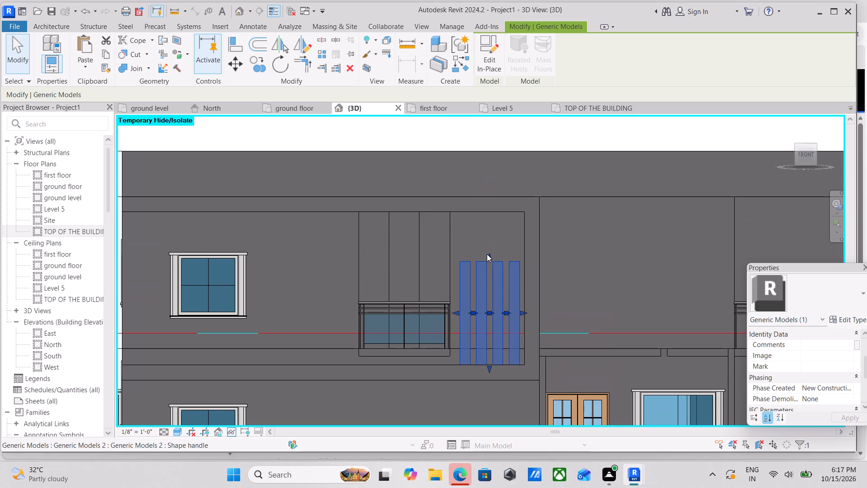
{"action": "left_click_drag", "start_coordinate": [489, 254], "coordinate": [489, 214]}
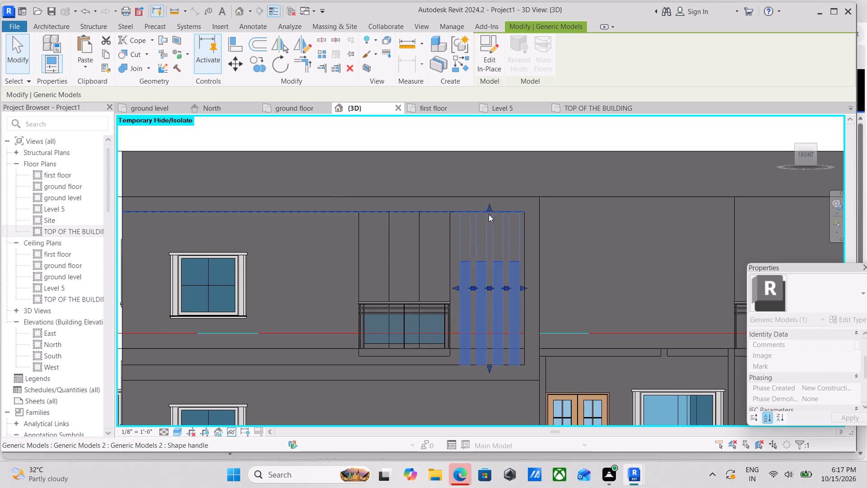
{"action": "scroll", "coordinate": [489, 219], "scroll_direction": "down", "scroll_amount": 6}
{"action": "key", "text": "Escape"}
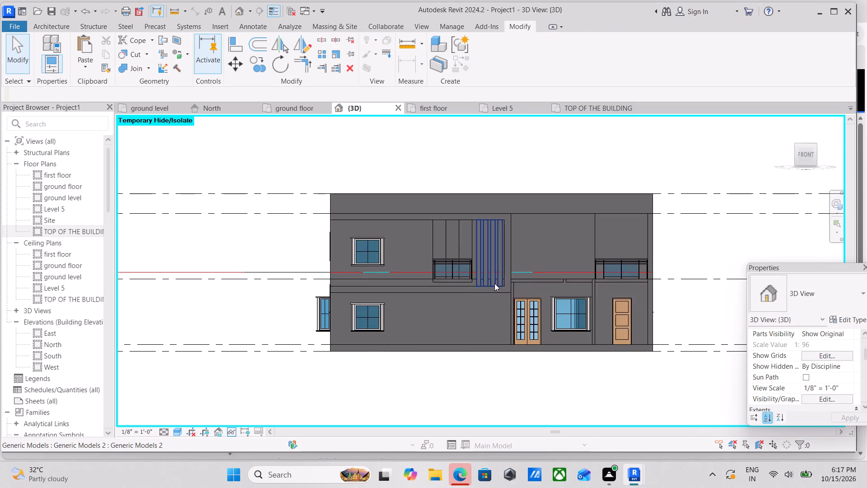
Examine the four vertical fins beside the balcony from below and from the building's front corner.
{"action": "scroll", "coordinate": [494, 283], "scroll_direction": "down", "scroll_amount": 1}
{"action": "middle_click_drag", "start_coordinate": [469, 310], "coordinate": [511, 380], "text": "shift"}
{"action": "scroll", "coordinate": [475, 289], "scroll_direction": "up", "scroll_amount": 6}
{"action": "scroll", "coordinate": [510, 308], "scroll_direction": "up", "scroll_amount": 3}
{"action": "middle_click_drag", "start_coordinate": [509, 309], "coordinate": [479, 219]}
{"action": "middle_click_drag", "start_coordinate": [462, 299], "coordinate": [459, 273], "text": "shift"}
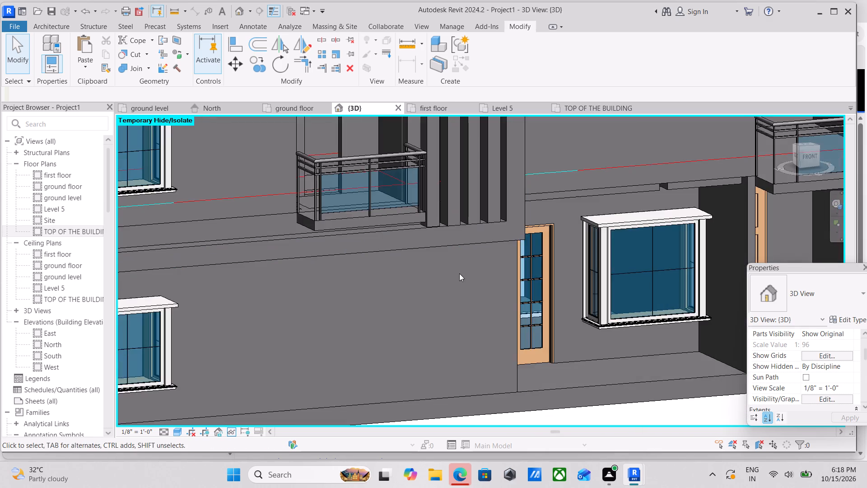
{"action": "scroll", "coordinate": [461, 279], "scroll_direction": "down", "scroll_amount": 2}
{"action": "middle_click_drag", "start_coordinate": [457, 284], "coordinate": [474, 287], "text": "shift"}
{"action": "scroll", "coordinate": [474, 287], "scroll_direction": "down", "scroll_amount": 2}
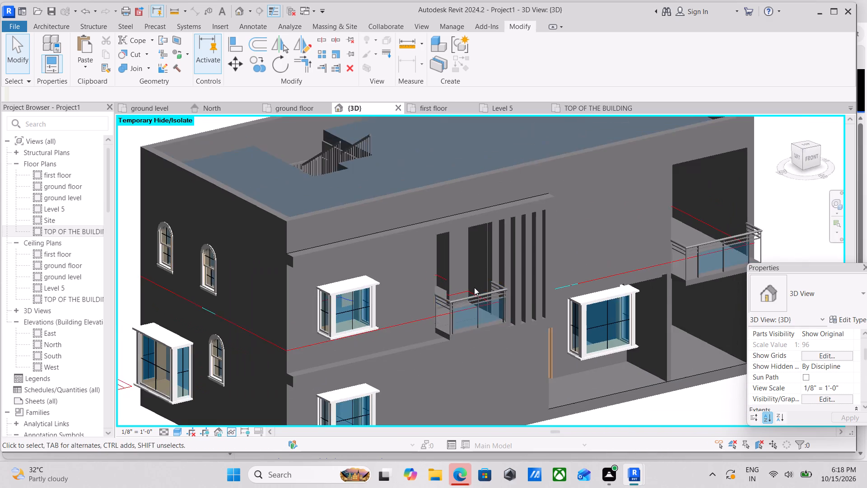
{"action": "middle_click_drag", "start_coordinate": [496, 310], "coordinate": [484, 275]}
{"action": "scroll", "coordinate": [480, 277], "scroll_direction": "down", "scroll_amount": 3}
{"action": "middle_click_drag", "start_coordinate": [486, 295], "coordinate": [479, 273]}
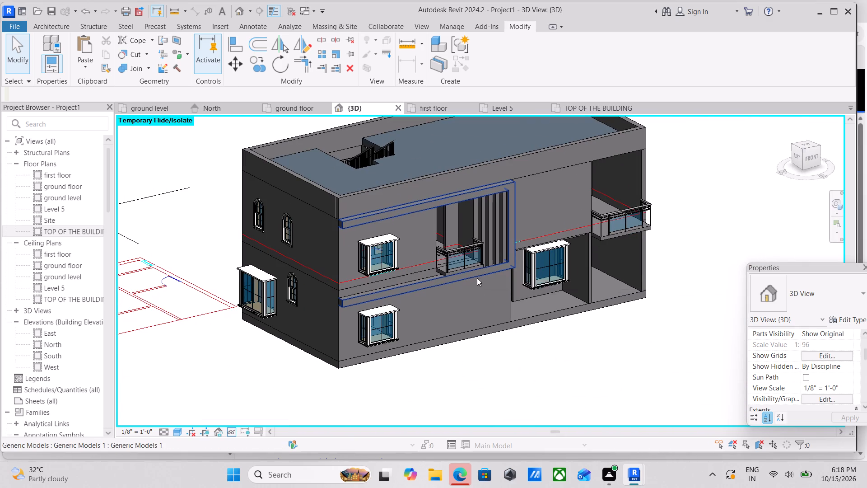
Examine the front facade's frame, vertical fins, balcony and ledges from the corner, straight on and from above.
{"action": "scroll", "coordinate": [477, 291], "scroll_direction": "up", "scroll_amount": 2}
{"action": "scroll", "coordinate": [528, 285], "scroll_direction": "up", "scroll_amount": 2}
{"action": "middle_click_drag", "start_coordinate": [312, 315], "coordinate": [392, 307]}
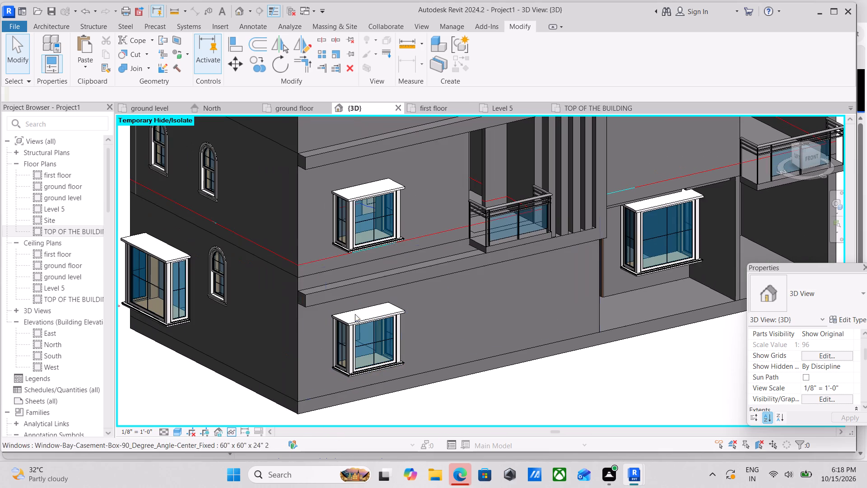
{"action": "left_click", "coordinate": [310, 298]}
{"action": "scroll", "coordinate": [309, 296], "scroll_direction": "down", "scroll_amount": 2}
{"action": "scroll", "coordinate": [376, 302], "scroll_direction": "down", "scroll_amount": 1}
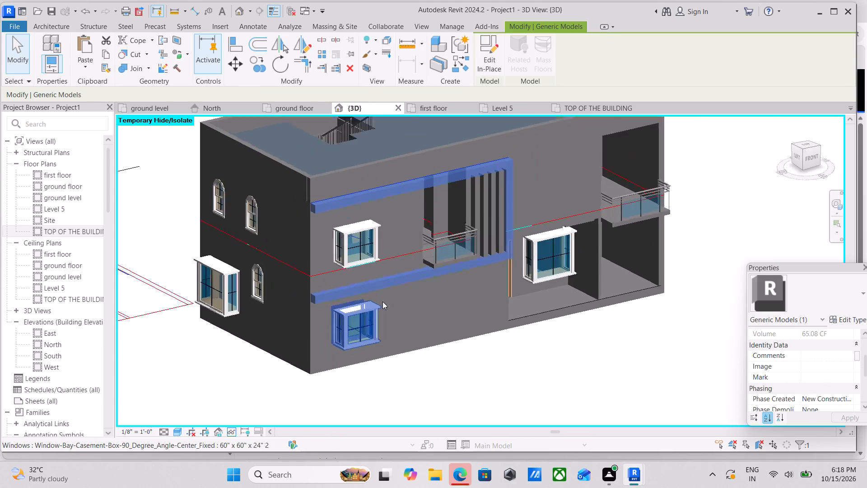
{"action": "scroll", "coordinate": [382, 301], "scroll_direction": "down", "scroll_amount": 3}
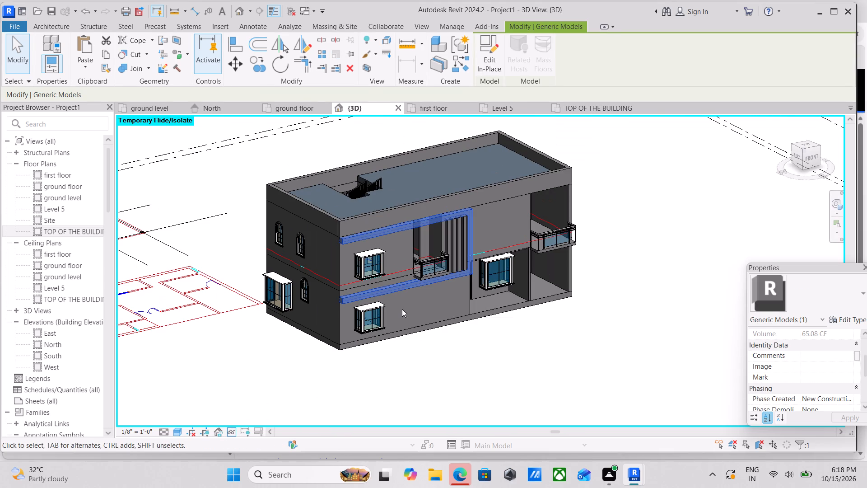
{"action": "key", "text": "Escape"}
{"action": "scroll", "coordinate": [443, 244], "scroll_direction": "up", "scroll_amount": 10}
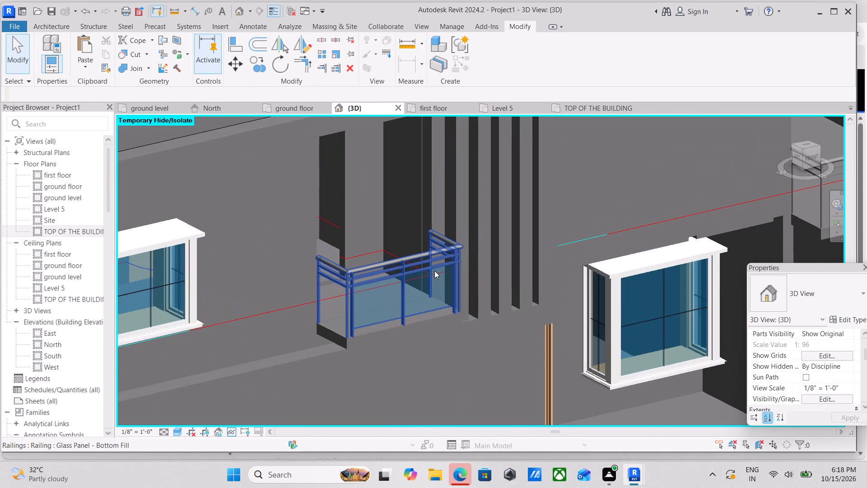
{"action": "scroll", "coordinate": [434, 271], "scroll_direction": "down", "scroll_amount": 7}
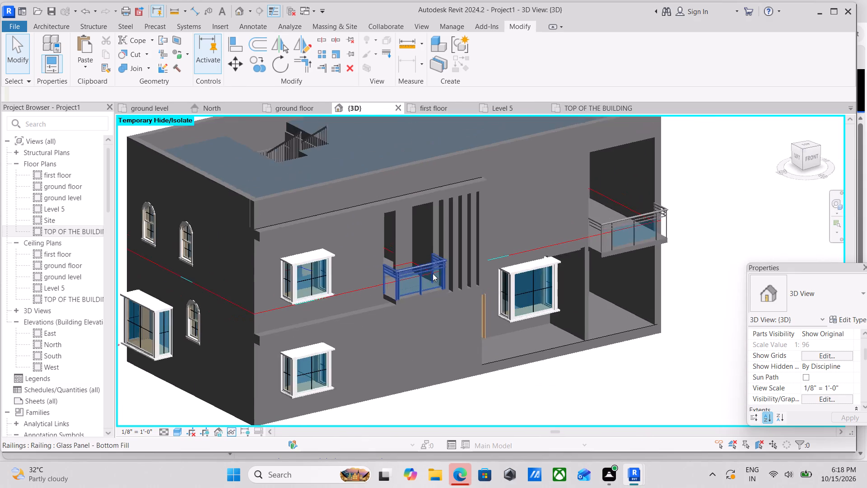
{"action": "scroll", "coordinate": [419, 283], "scroll_direction": "down", "scroll_amount": 1}
{"action": "middle_click_drag", "start_coordinate": [420, 283], "coordinate": [385, 284], "text": "shift"}
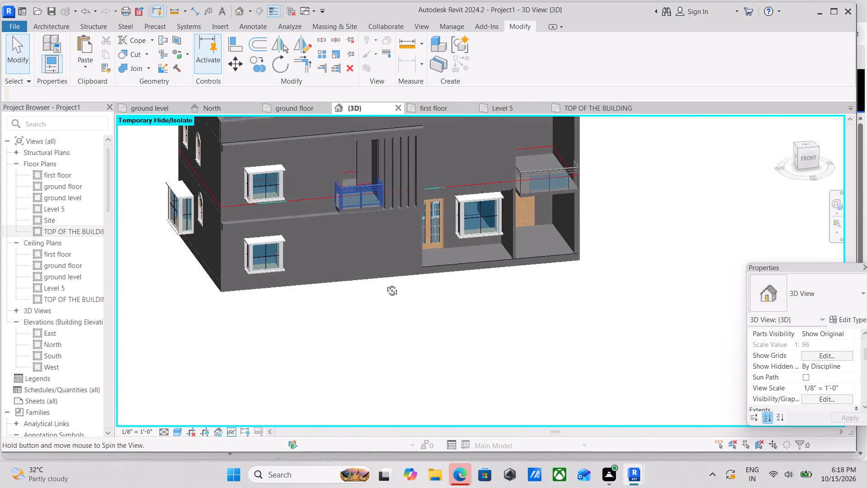
{"action": "middle_click_drag", "start_coordinate": [385, 284], "coordinate": [366, 285], "text": "shift"}
{"action": "scroll", "coordinate": [391, 226], "scroll_direction": "down", "scroll_amount": 1}
{"action": "middle_click_drag", "start_coordinate": [391, 226], "coordinate": [398, 306]}
{"action": "middle_click_drag", "start_coordinate": [380, 241], "coordinate": [360, 250], "text": "shift"}
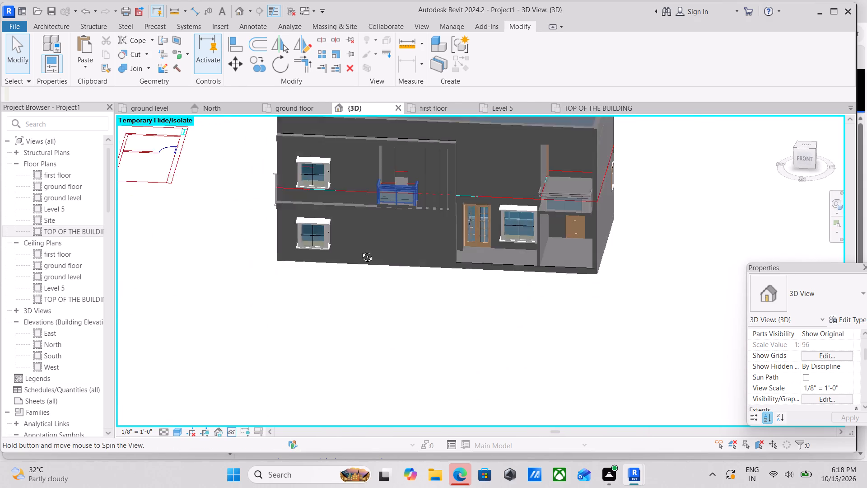
{"action": "middle_click_drag", "start_coordinate": [360, 250], "coordinate": [394, 285], "text": "shift"}
{"action": "middle_click_drag", "start_coordinate": [475, 253], "coordinate": [479, 277], "text": "shift"}
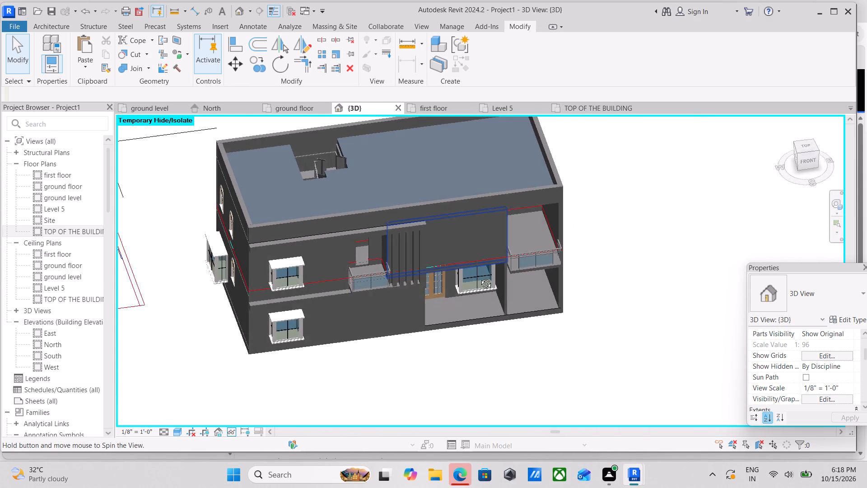
{"action": "middle_click_drag", "start_coordinate": [479, 277], "coordinate": [477, 273], "text": "shift"}
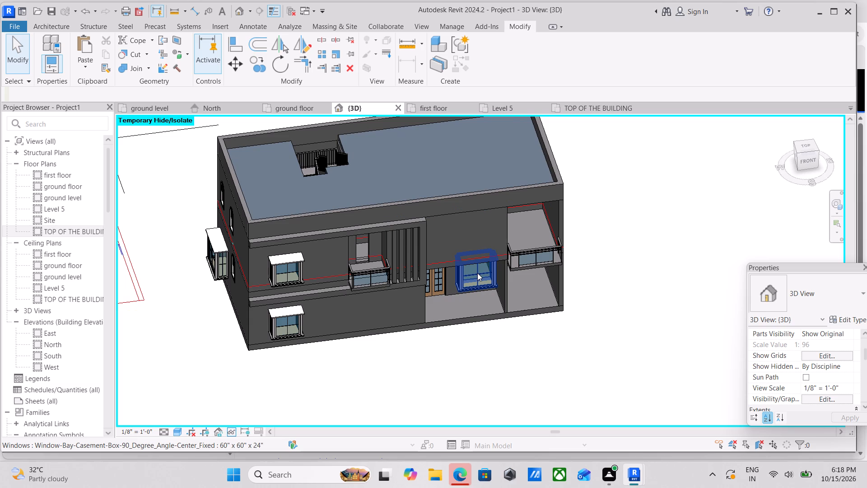
{"action": "scroll", "coordinate": [363, 260], "scroll_direction": "down", "scroll_amount": 1}
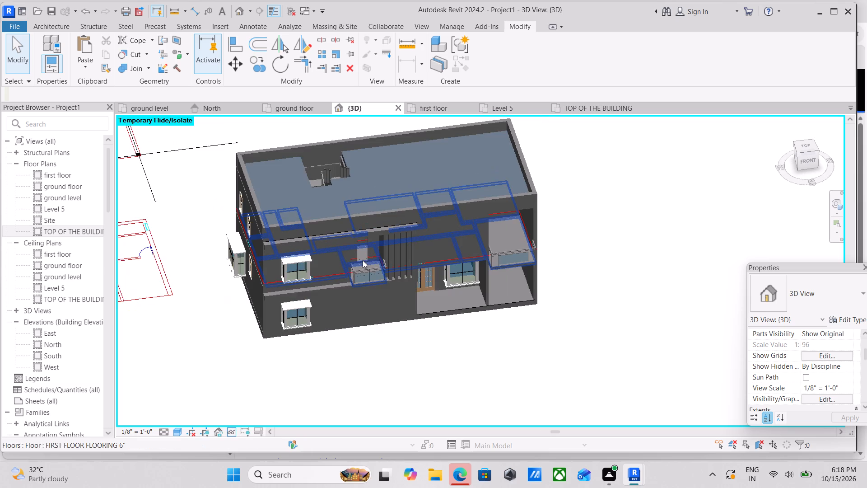
{"action": "middle_click_drag", "start_coordinate": [363, 260], "coordinate": [410, 225]}
{"action": "scroll", "coordinate": [247, 233], "scroll_direction": "up", "scroll_amount": 3}
{"action": "middle_click_drag", "start_coordinate": [445, 288], "coordinate": [341, 246]}
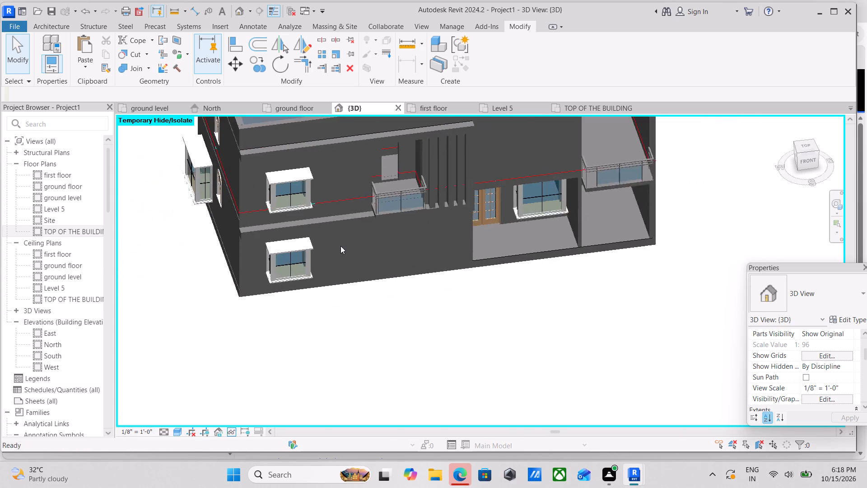
{"action": "scroll", "coordinate": [355, 254], "scroll_direction": "down", "scroll_amount": 3}
{"action": "middle_click_drag", "start_coordinate": [362, 262], "coordinate": [357, 326]}
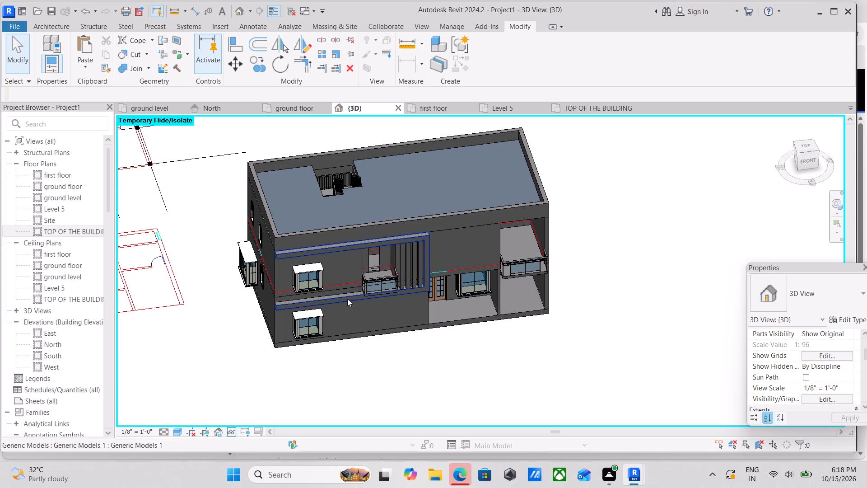
{"action": "scroll", "coordinate": [444, 244], "scroll_direction": "up", "scroll_amount": 4}
{"action": "scroll", "coordinate": [378, 346], "scroll_direction": "up", "scroll_amount": 4}
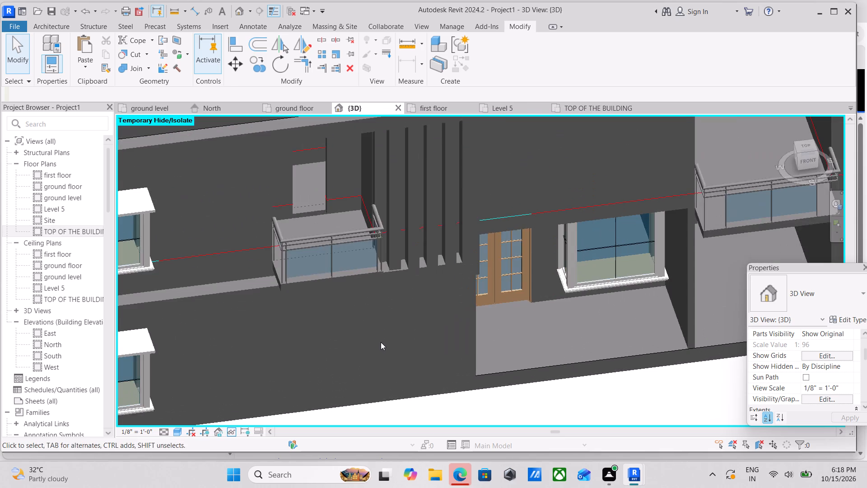
{"action": "middle_click_drag", "start_coordinate": [392, 324], "coordinate": [423, 300]}
{"action": "scroll", "coordinate": [426, 299], "scroll_direction": "down", "scroll_amount": 2}
{"action": "middle_click_drag", "start_coordinate": [426, 299], "coordinate": [426, 322]}
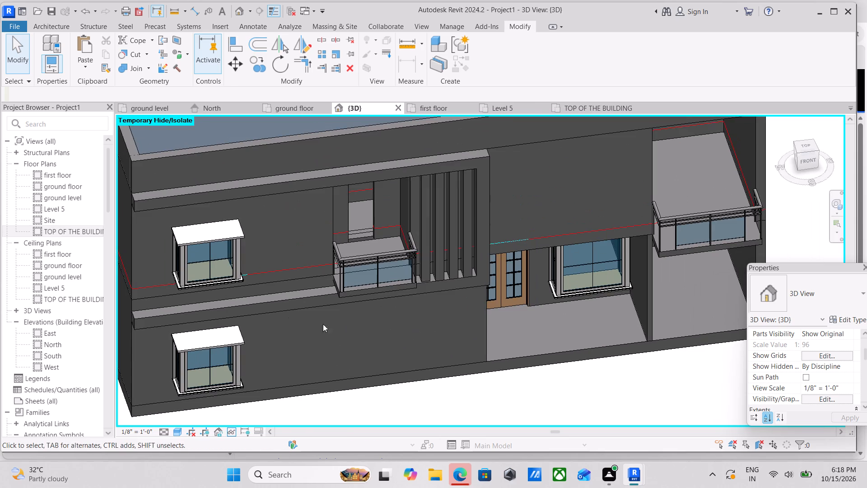
Examine the ground-floor front wall below the ledge, around the bay window near the building's corner.
{"action": "middle_click_drag", "start_coordinate": [273, 313], "coordinate": [417, 296]}
{"action": "scroll", "coordinate": [376, 298], "scroll_direction": "down", "scroll_amount": 1}
{"action": "scroll", "coordinate": [304, 264], "scroll_direction": "up", "scroll_amount": 2}
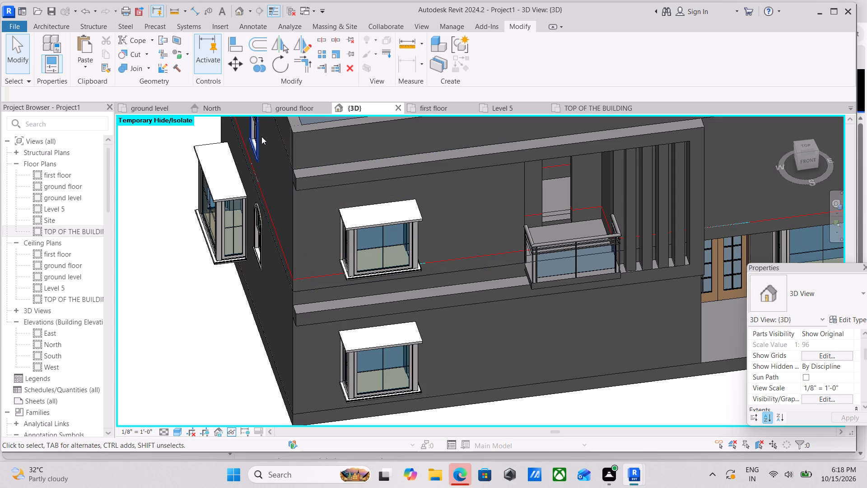
{"action": "scroll", "coordinate": [332, 247], "scroll_direction": "up", "scroll_amount": 2}
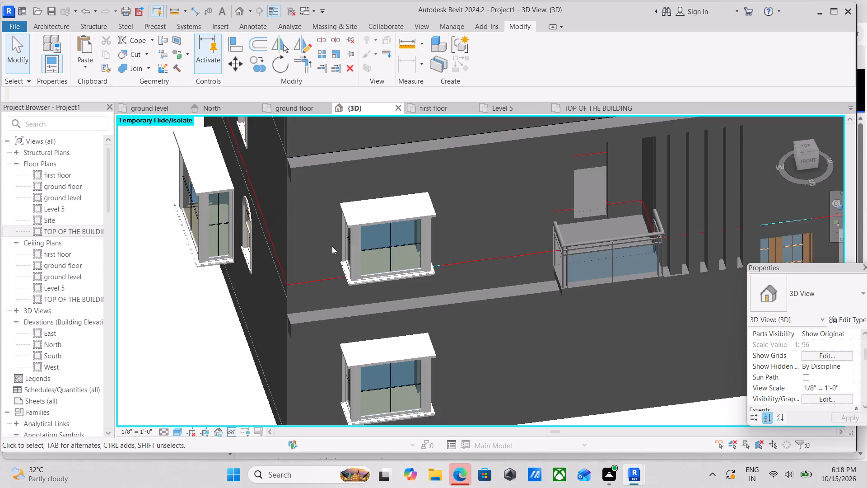
{"action": "middle_click_drag", "start_coordinate": [322, 242], "coordinate": [345, 217]}
{"action": "scroll", "coordinate": [340, 211], "scroll_direction": "down", "scroll_amount": 1}
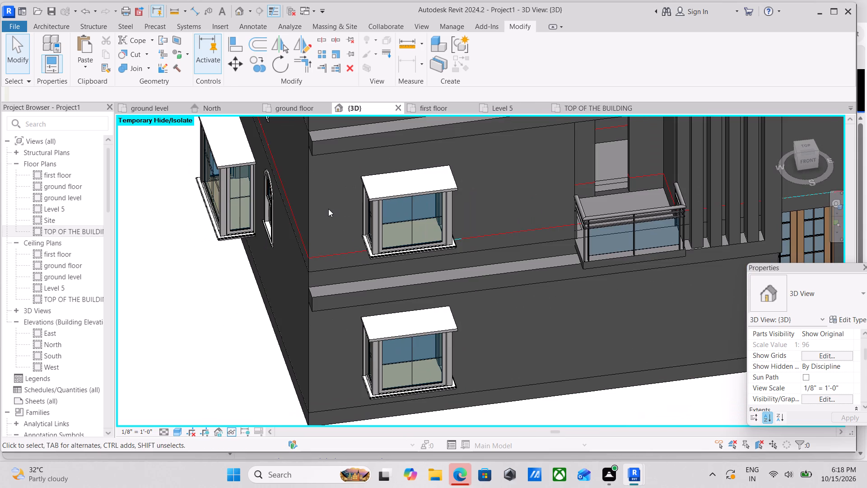
{"action": "scroll", "coordinate": [343, 208], "scroll_direction": "down", "scroll_amount": 2}
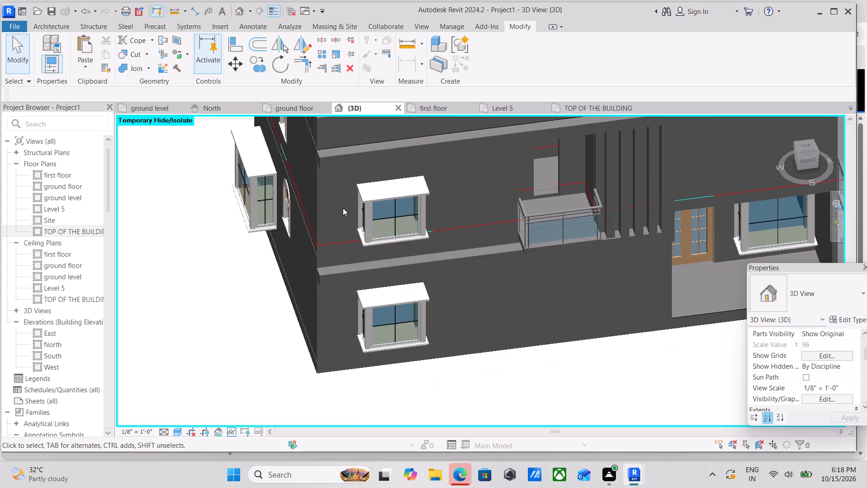
{"action": "middle_click_drag", "start_coordinate": [343, 208], "coordinate": [350, 192]}
{"action": "middle_click_drag", "start_coordinate": [351, 247], "coordinate": [362, 200]}
{"action": "scroll", "coordinate": [358, 211], "scroll_direction": "down", "scroll_amount": 1}
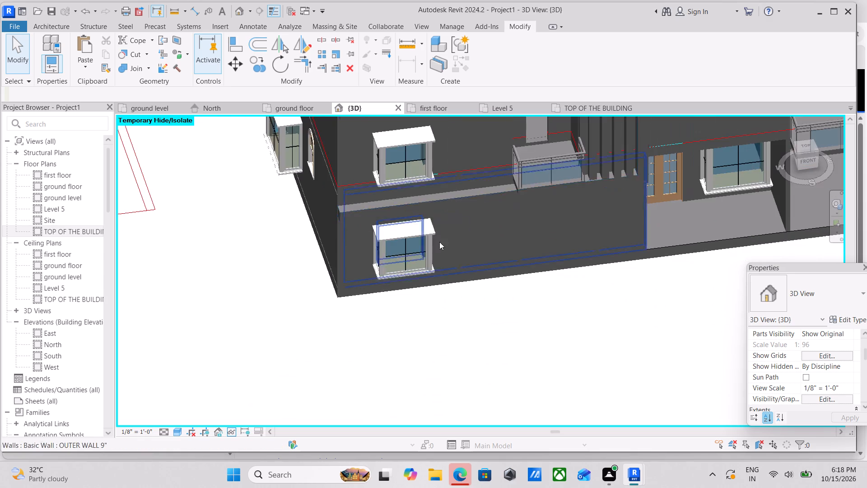
{"action": "middle_click_drag", "start_coordinate": [545, 254], "coordinate": [556, 294]}
{"action": "middle_click_drag", "start_coordinate": [352, 283], "coordinate": [366, 267]}
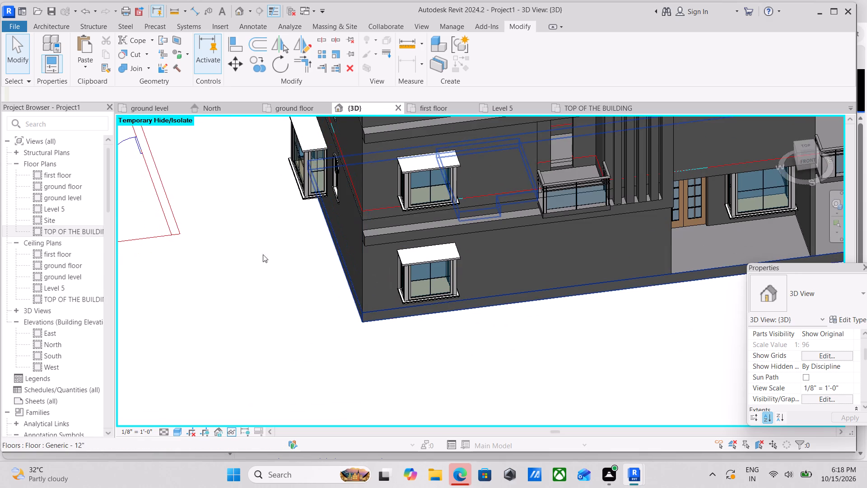
{"action": "scroll", "coordinate": [48, 159], "scroll_direction": "up", "scroll_amount": 2}
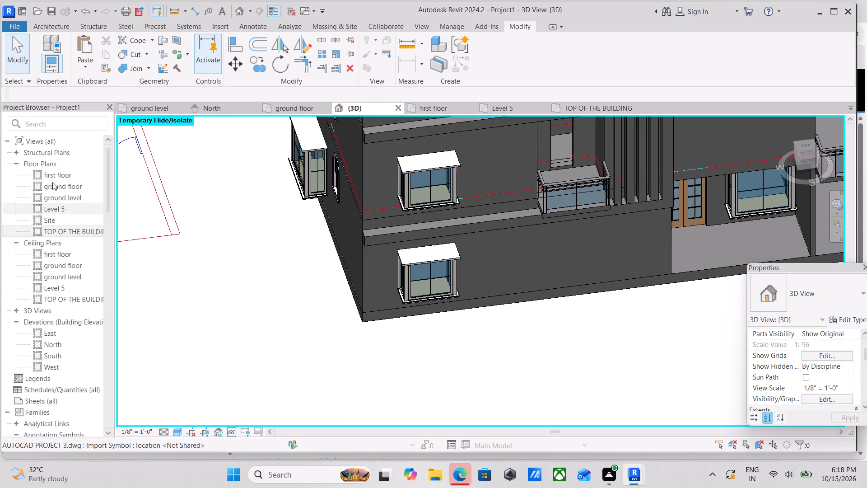
Place a horizontal wall reveal along the ground-floor front outer wall, between the ledge and the top of the bay window.
{"action": "left_click", "coordinate": [54, 27]}
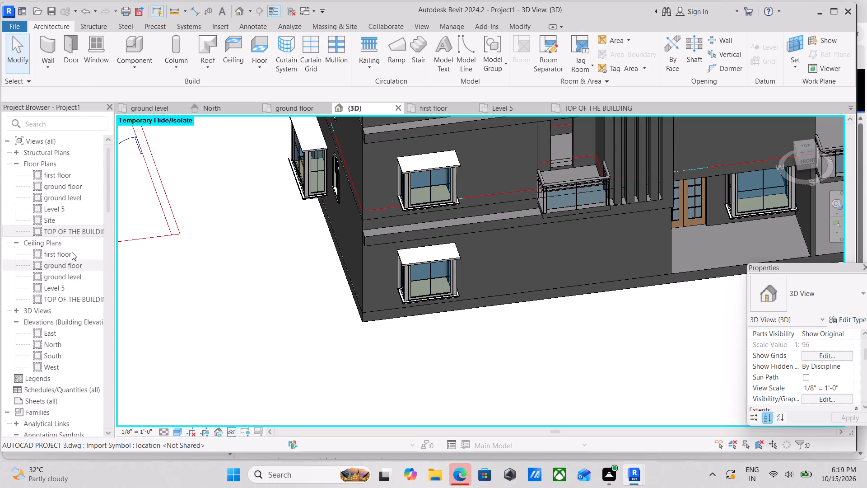
{"action": "left_click", "coordinate": [48, 65]}
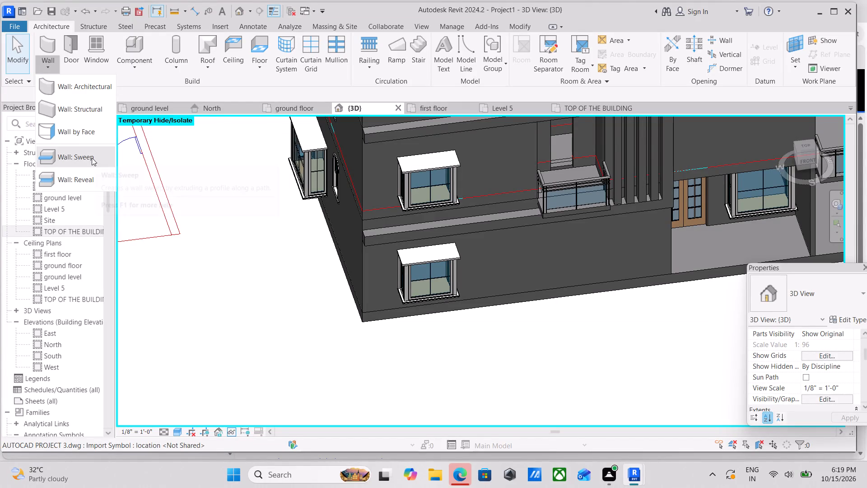
{"action": "left_click", "coordinate": [81, 181]}
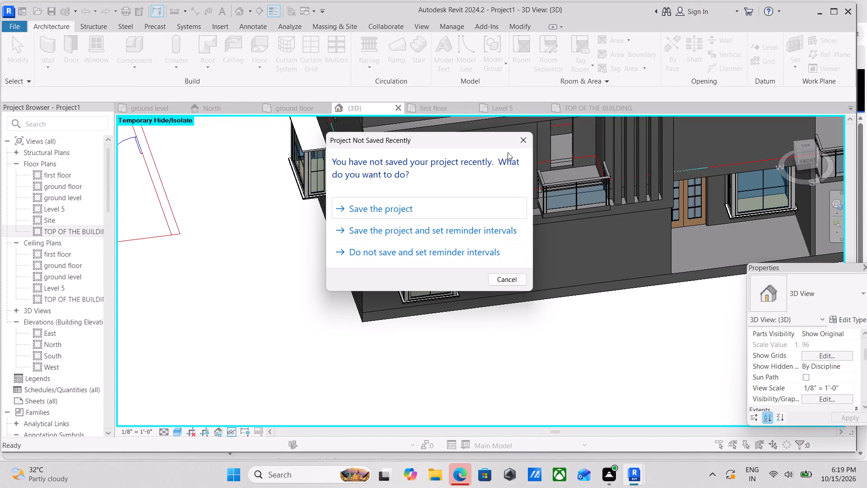
{"action": "left_click", "coordinate": [520, 144]}
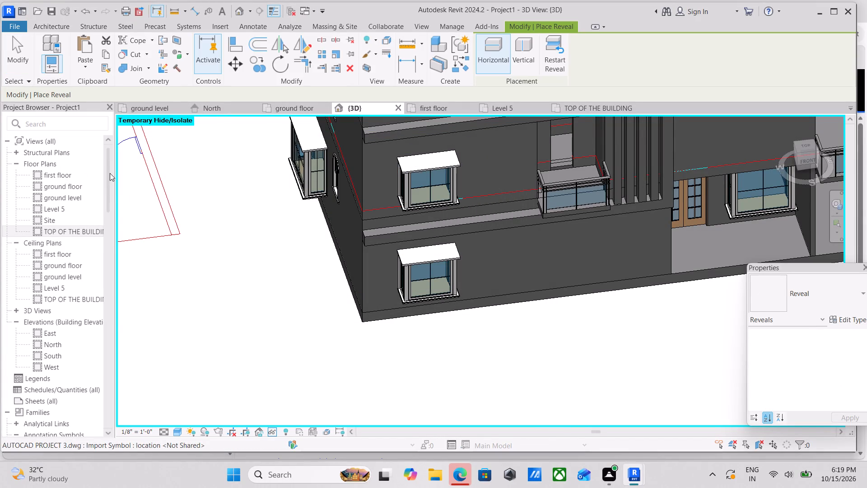
{"action": "left_click", "coordinate": [848, 292]}
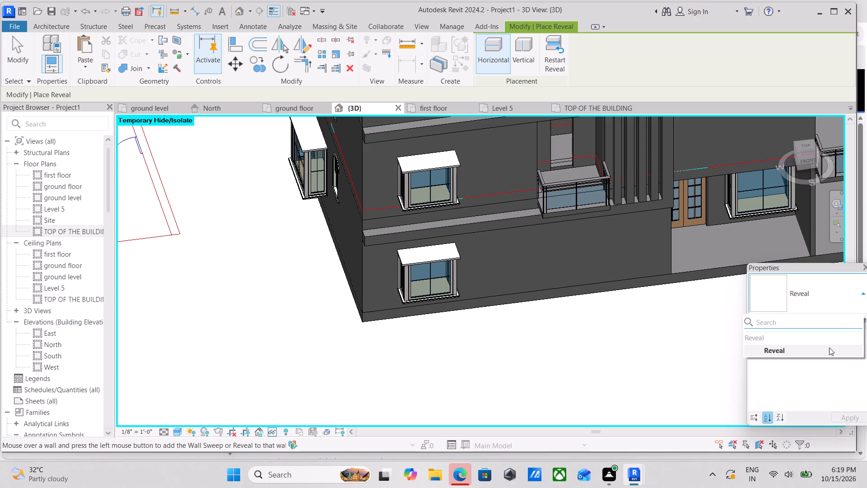
{"action": "left_click", "coordinate": [840, 286]}
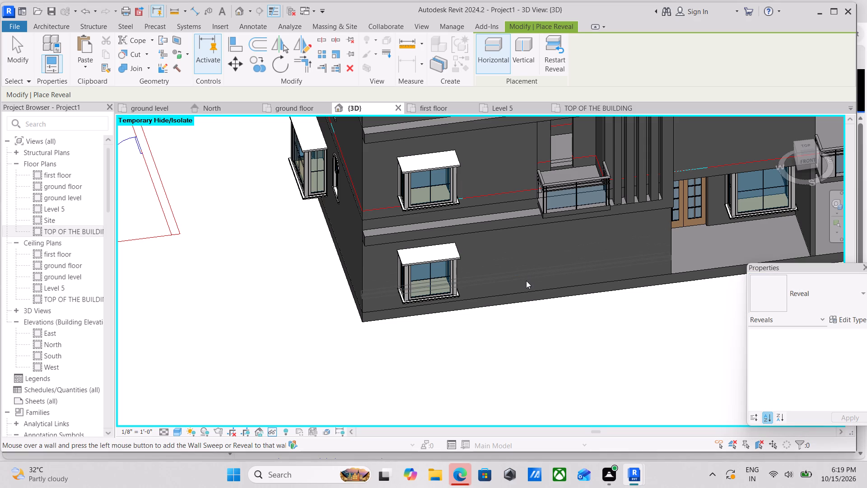
{"action": "scroll", "coordinate": [525, 281], "scroll_direction": "up", "scroll_amount": 4}
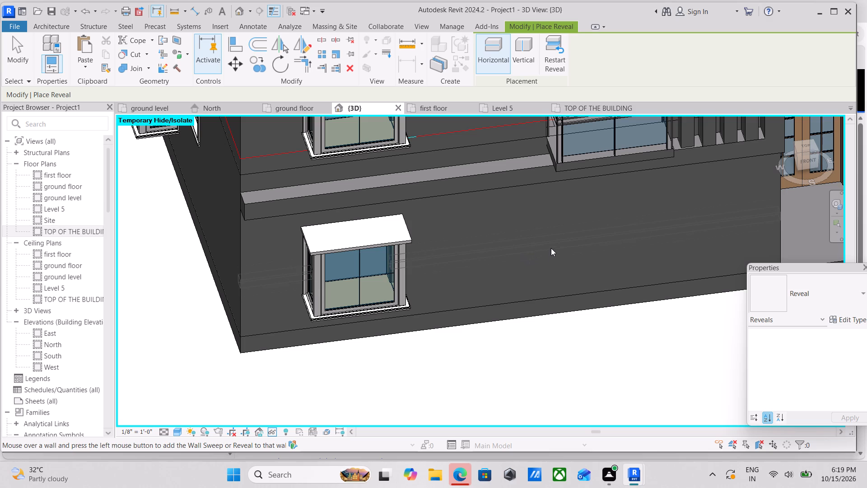
{"action": "middle_click_drag", "start_coordinate": [578, 251], "coordinate": [550, 202]}
{"action": "scroll", "coordinate": [576, 230], "scroll_direction": "down", "scroll_amount": 3}
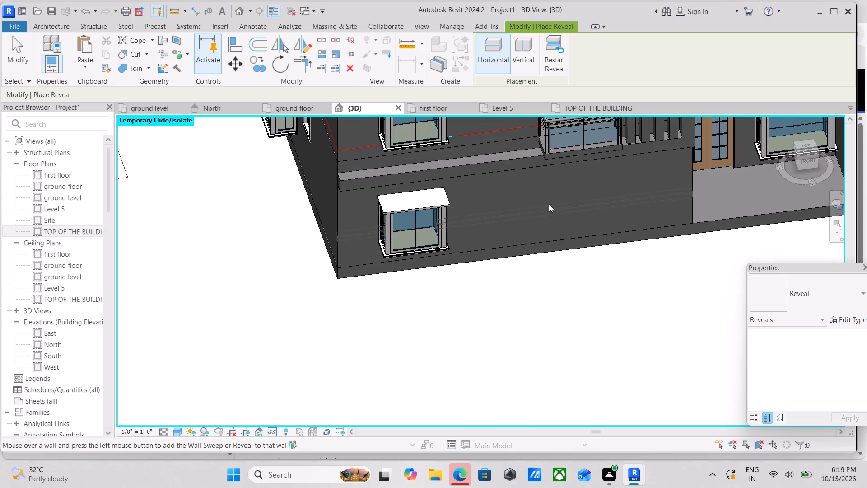
{"action": "middle_click_drag", "start_coordinate": [593, 221], "coordinate": [554, 267]}
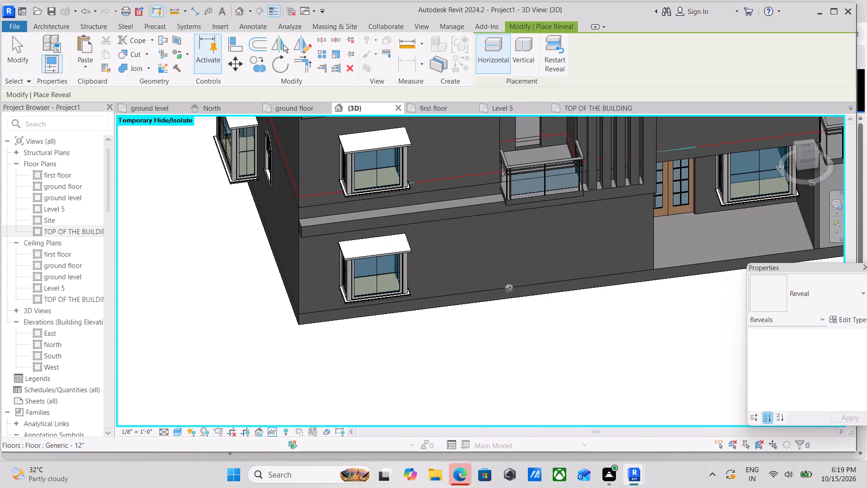
{"action": "scroll", "coordinate": [476, 226], "scroll_direction": "up", "scroll_amount": 2}
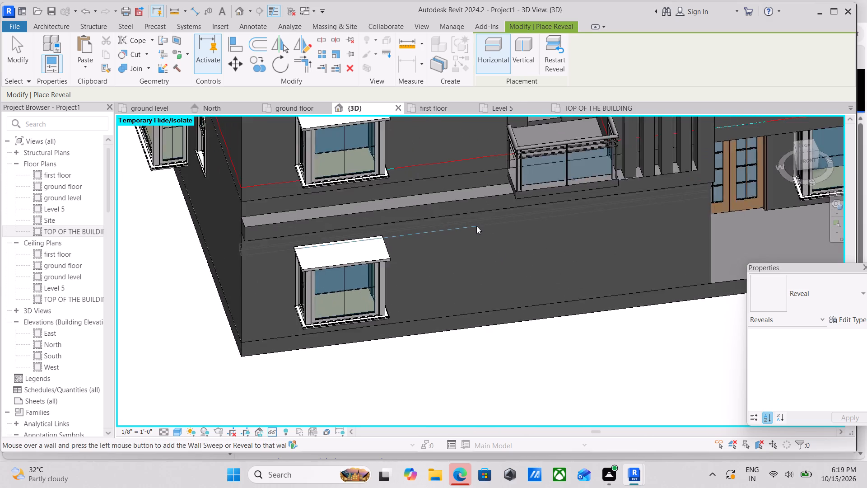
{"action": "scroll", "coordinate": [476, 226], "scroll_direction": "up", "scroll_amount": 3}
{"action": "scroll", "coordinate": [428, 234], "scroll_direction": "down", "scroll_amount": 1}
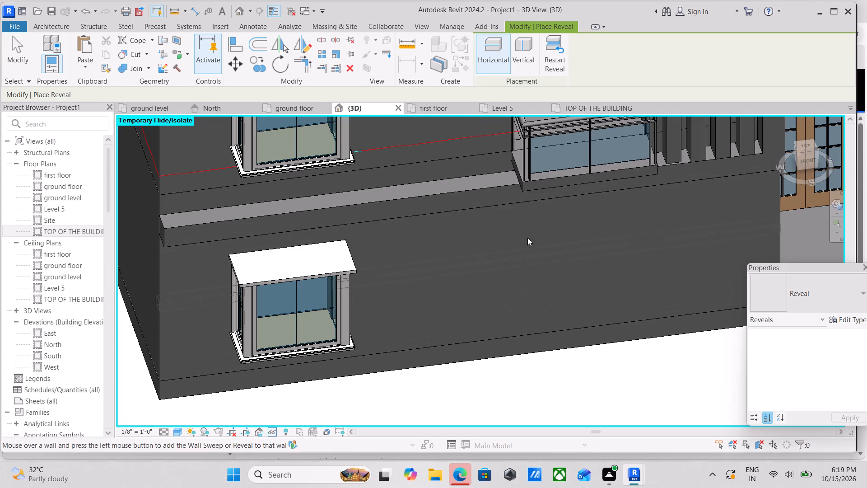
{"action": "left_click", "coordinate": [442, 230]}
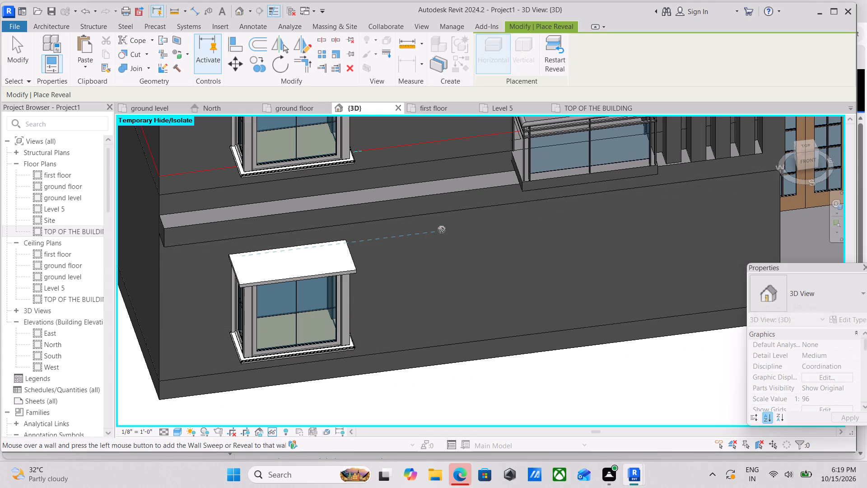
{"action": "scroll", "coordinate": [465, 277], "scroll_direction": "down", "scroll_amount": 2}
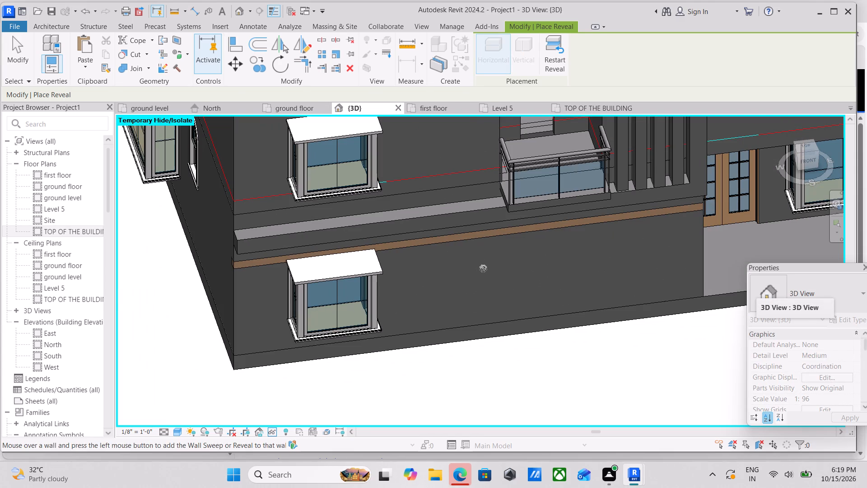
{"action": "key", "text": "Escape"}
{"action": "scroll", "coordinate": [321, 259], "scroll_direction": "up", "scroll_amount": 3}
{"action": "key", "text": "Escape"}
{"action": "scroll", "coordinate": [192, 287], "scroll_direction": "up", "scroll_amount": 3}
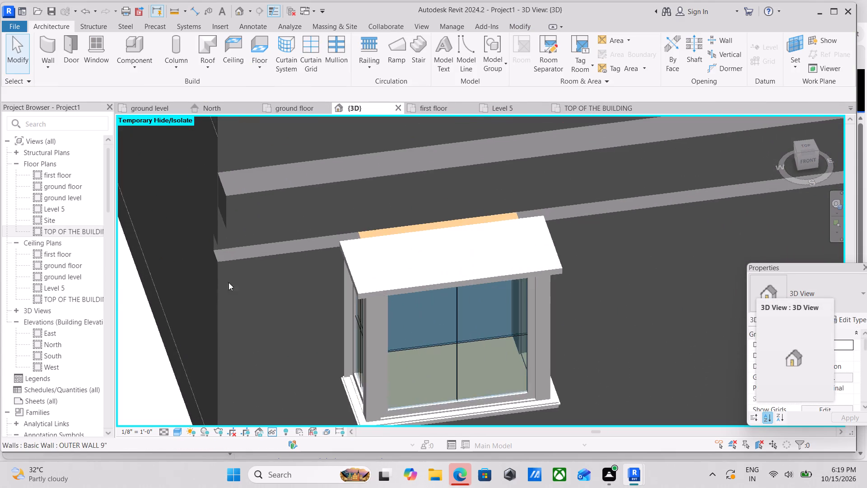
Change the reveal type's profile to C Shapes-Profile : C9X15 for the reveal above the ground-floor bay window.
{"action": "left_click", "coordinate": [236, 258]}
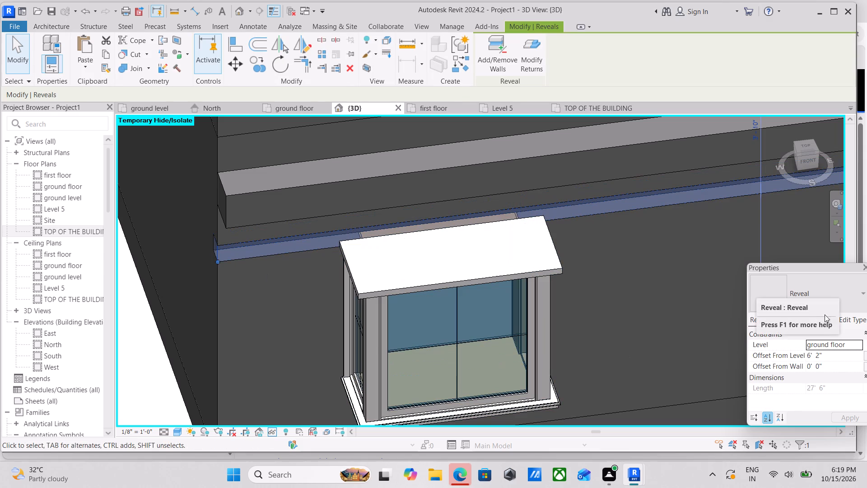
{"action": "left_click", "coordinate": [860, 318]}
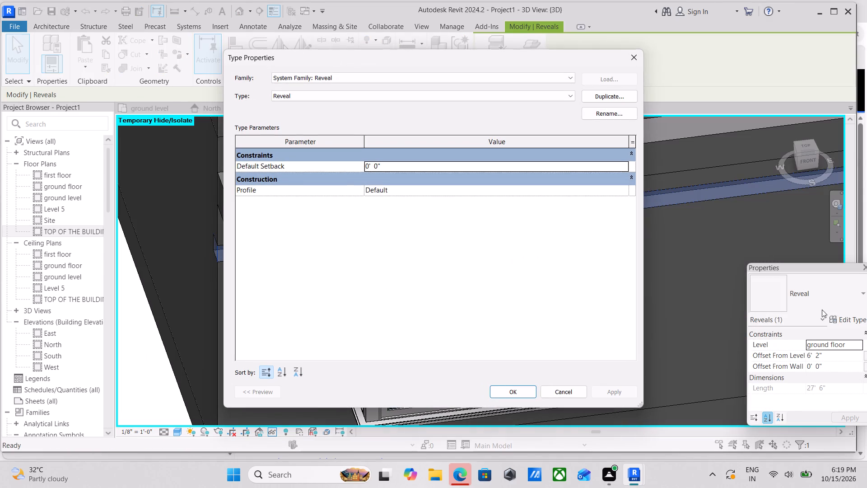
{"action": "left_click", "coordinate": [508, 191]}
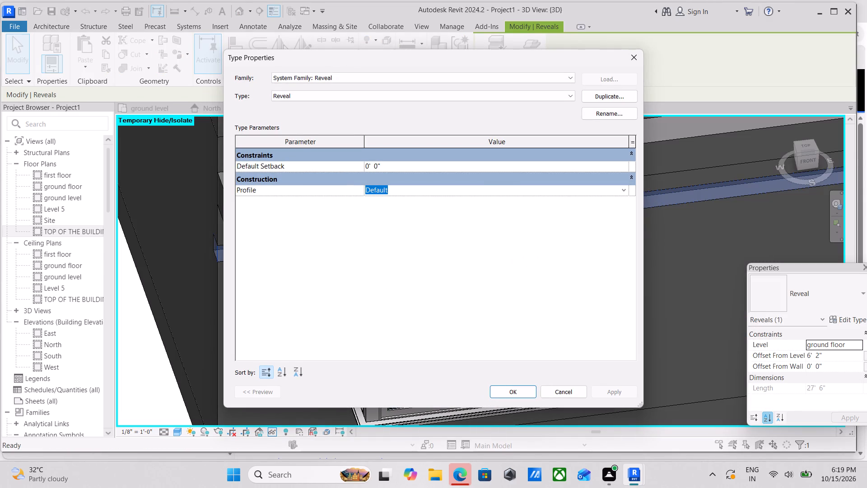
{"action": "left_click", "coordinate": [622, 190]}
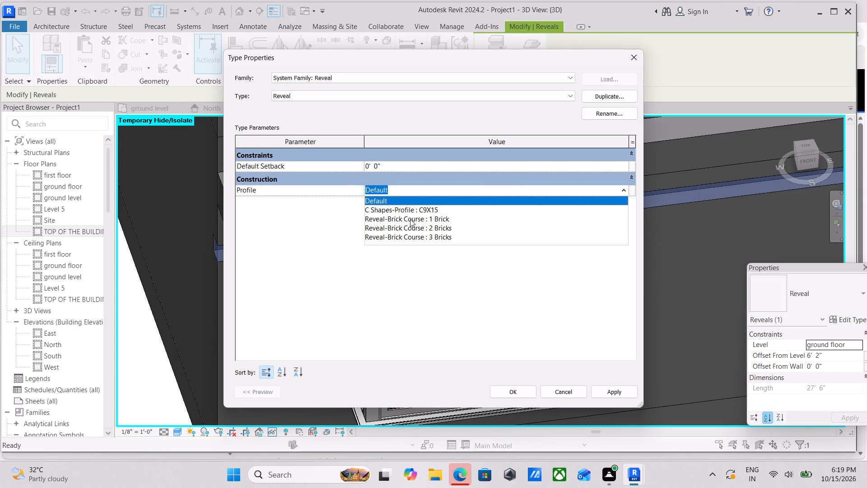
{"action": "scroll", "coordinate": [408, 219], "scroll_direction": "down", "scroll_amount": 3}
{"action": "left_click", "coordinate": [402, 211]}
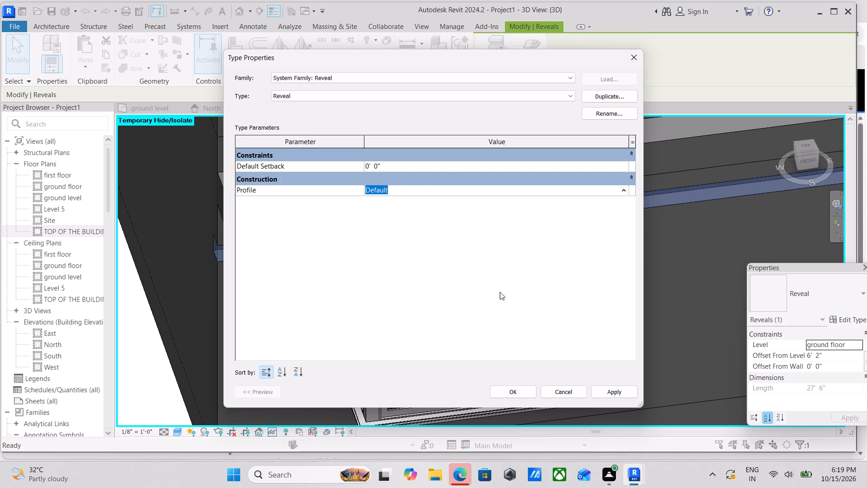
{"action": "left_click", "coordinate": [604, 391]}
{"action": "left_click", "coordinate": [502, 389]}
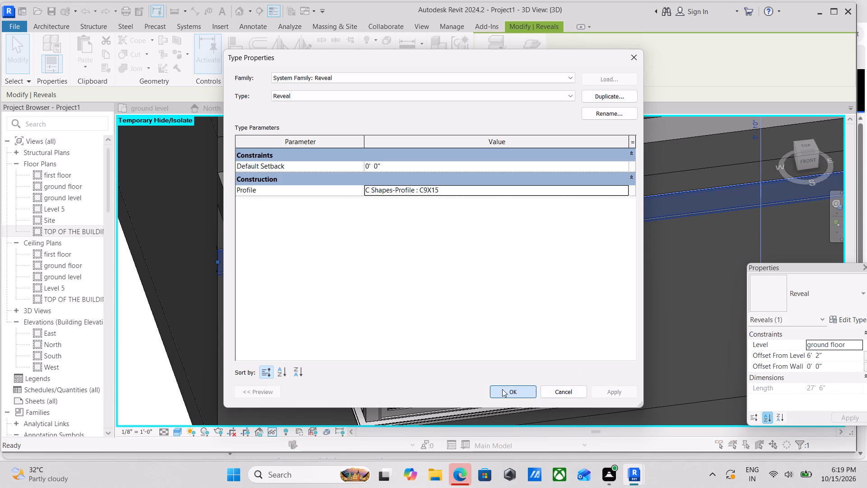
{"action": "scroll", "coordinate": [364, 225], "scroll_direction": "down", "scroll_amount": 2}
{"action": "scroll", "coordinate": [254, 260], "scroll_direction": "up", "scroll_amount": 1}
{"action": "key", "text": "Escape"}
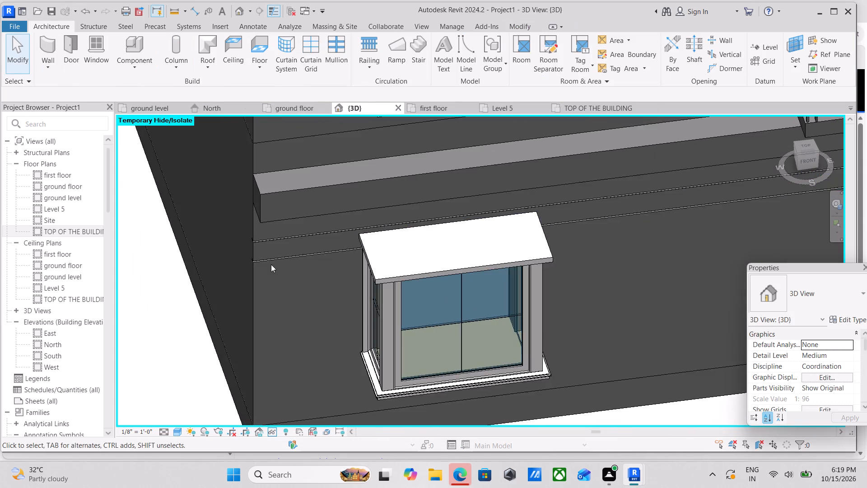
Examine the reveal's new profile up close at the building corner and along the whole front wall.
{"action": "scroll", "coordinate": [269, 265], "scroll_direction": "up", "scroll_amount": 3}
{"action": "middle_click_drag", "start_coordinate": [261, 265], "coordinate": [319, 237]}
{"action": "scroll", "coordinate": [290, 249], "scroll_direction": "up", "scroll_amount": 5}
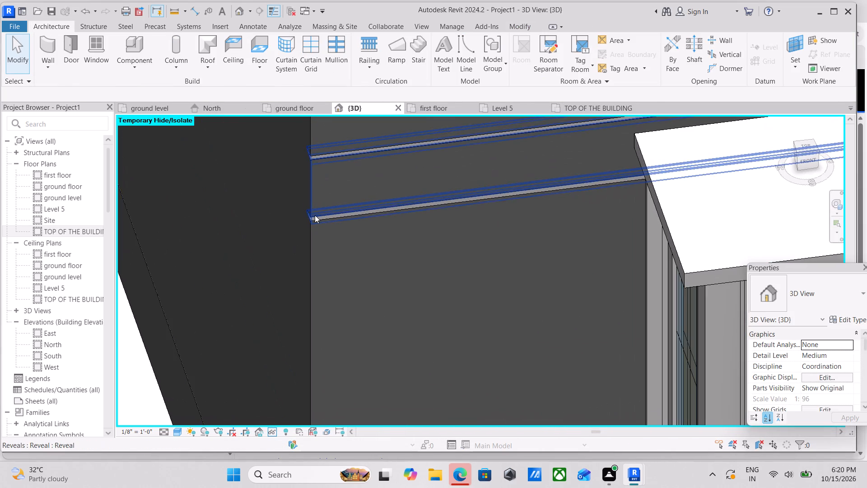
{"action": "left_click", "coordinate": [315, 215]}
{"action": "scroll", "coordinate": [340, 235], "scroll_direction": "down", "scroll_amount": 4}
{"action": "middle_click_drag", "start_coordinate": [345, 244], "coordinate": [409, 238]}
{"action": "scroll", "coordinate": [411, 238], "scroll_direction": "down", "scroll_amount": 4}
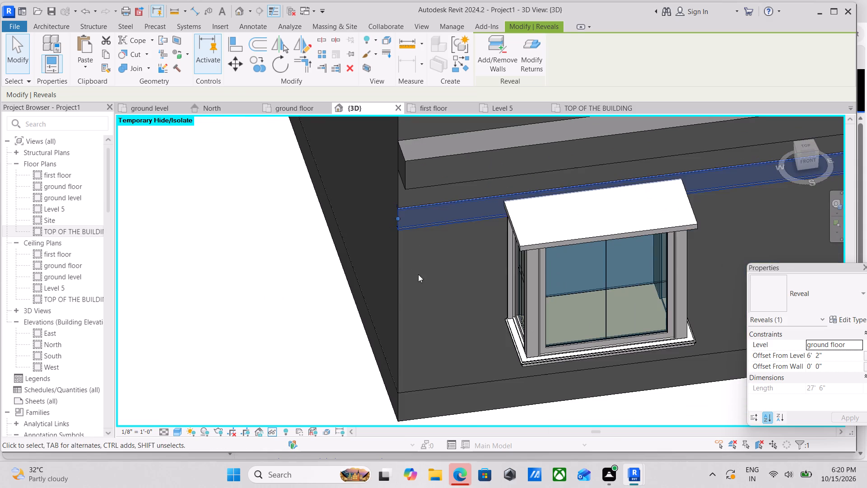
{"action": "scroll", "coordinate": [432, 289], "scroll_direction": "down", "scroll_amount": 8}
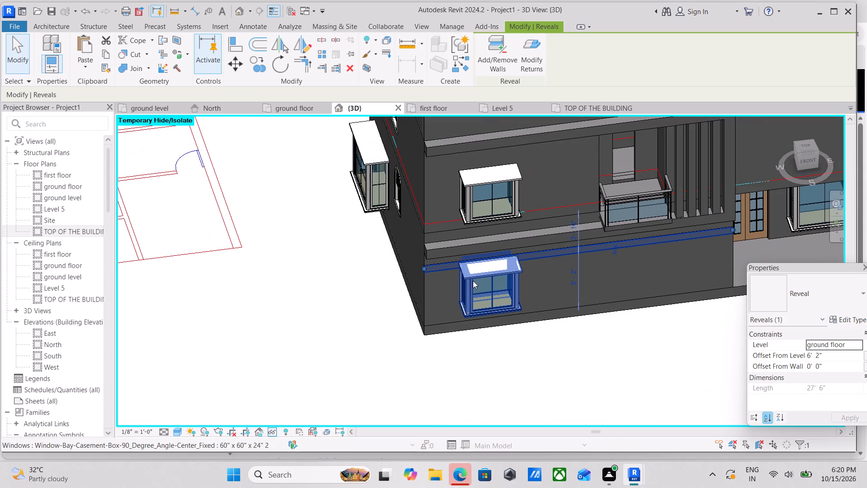
{"action": "key", "text": "Escape"}
{"action": "scroll", "coordinate": [437, 286], "scroll_direction": "up", "scroll_amount": 3}
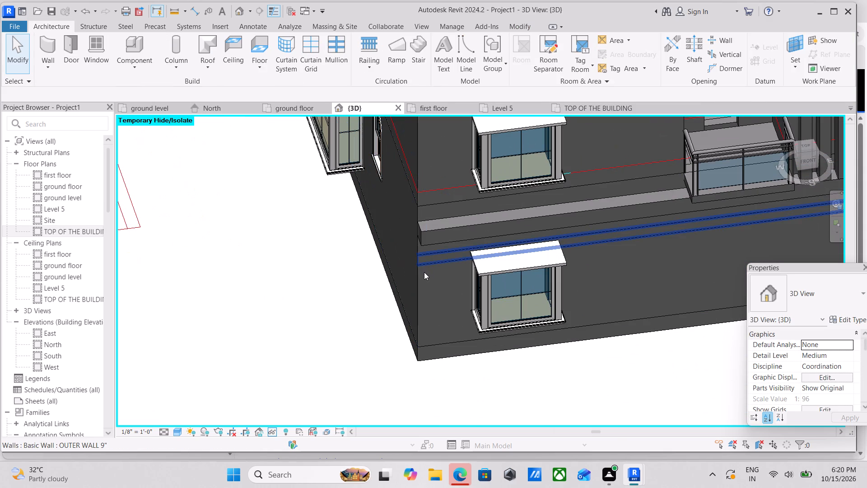
{"action": "scroll", "coordinate": [435, 259], "scroll_direction": "up", "scroll_amount": 3}
{"action": "key", "text": "Escape"}
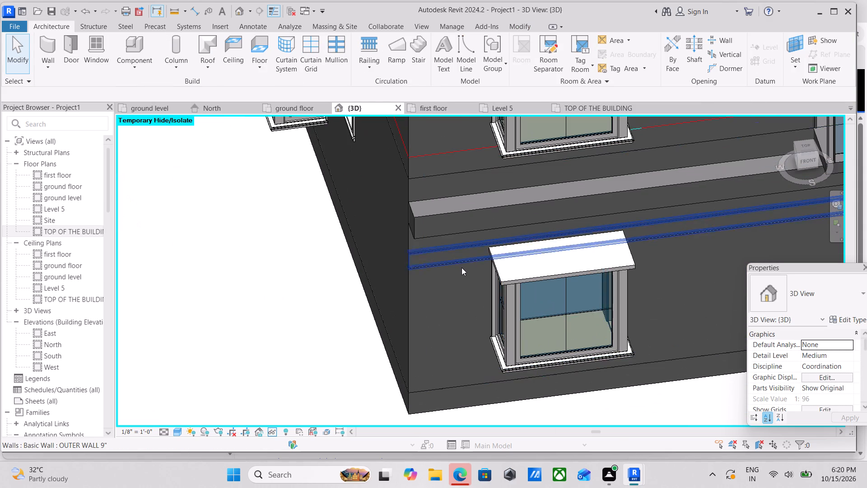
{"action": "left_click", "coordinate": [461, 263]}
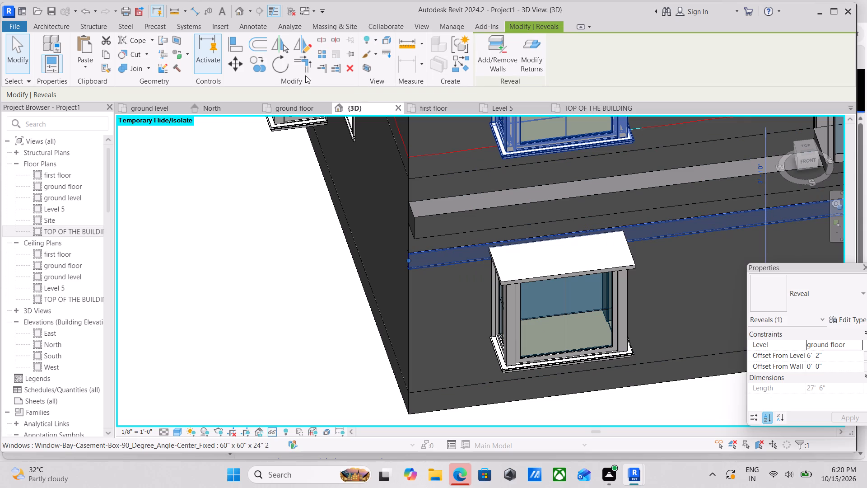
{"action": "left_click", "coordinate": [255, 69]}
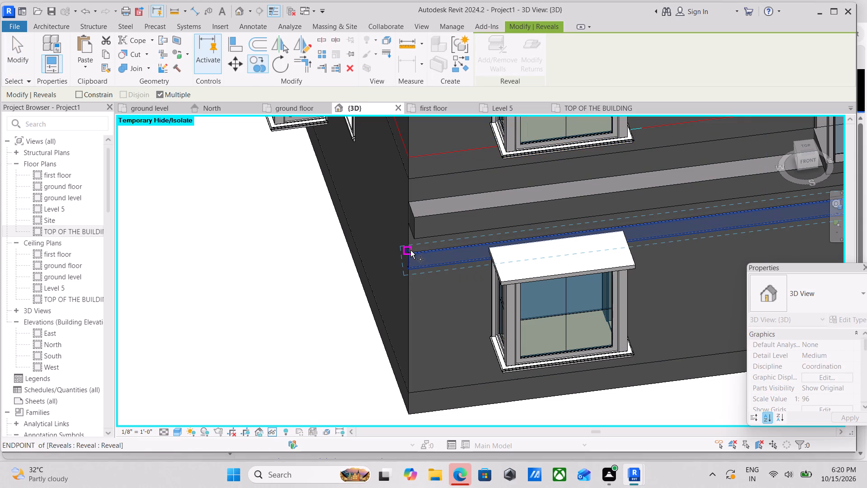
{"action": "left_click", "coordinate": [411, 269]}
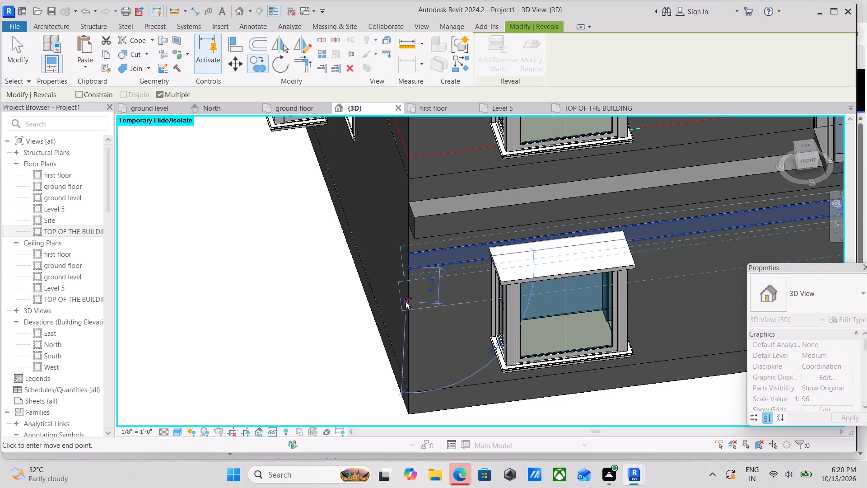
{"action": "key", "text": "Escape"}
In the front view, copy the reveal 2' 0" straight down the ground-floor outer wall, allowing multiple copies.
{"action": "scroll", "coordinate": [410, 283], "scroll_direction": "down", "scroll_amount": 3}
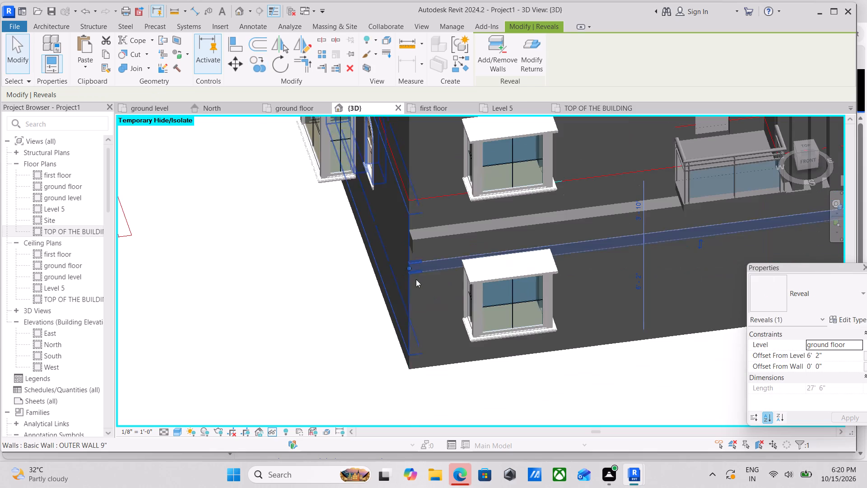
{"action": "left_click", "coordinate": [804, 162]}
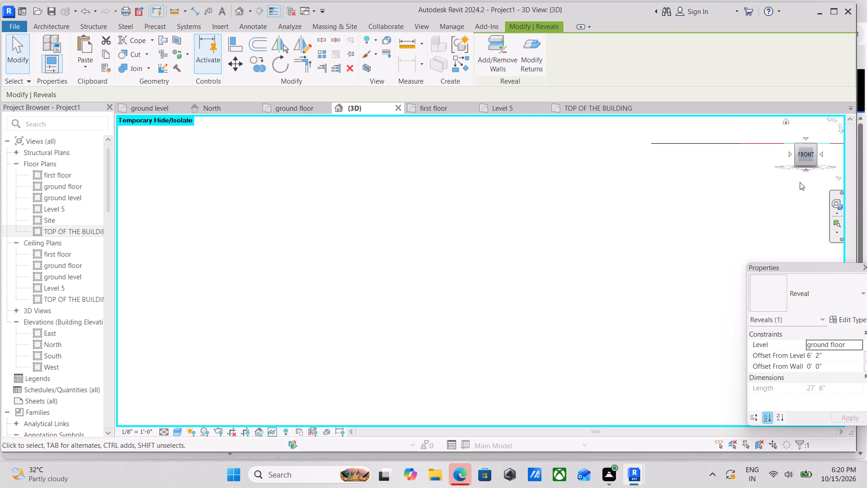
{"action": "scroll", "coordinate": [512, 312], "scroll_direction": "up", "scroll_amount": 3}
{"action": "key", "text": "Escape"}
{"action": "scroll", "coordinate": [433, 273], "scroll_direction": "up", "scroll_amount": 1}
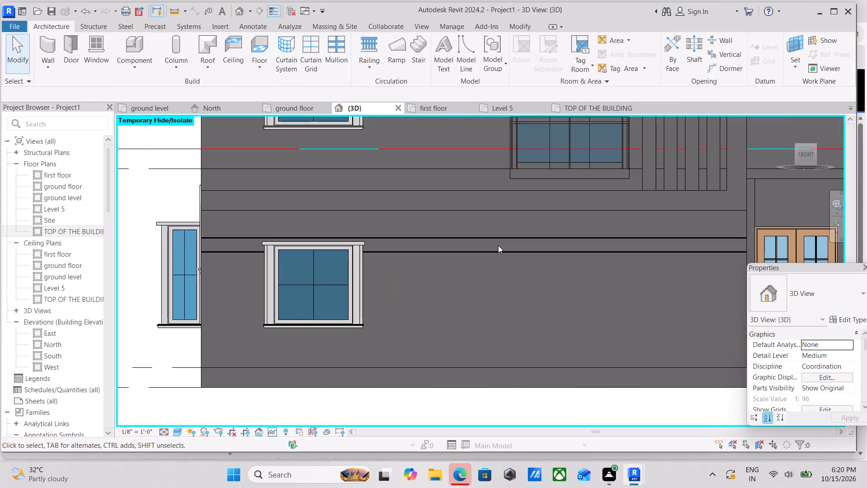
{"action": "left_click", "coordinate": [496, 253]}
{"action": "middle_click_drag", "start_coordinate": [416, 219], "coordinate": [405, 248]}
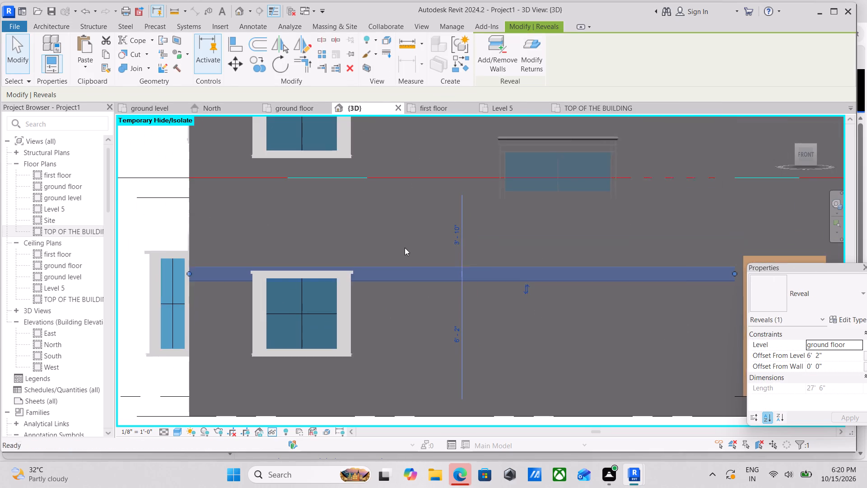
{"action": "left_click", "coordinate": [260, 68]}
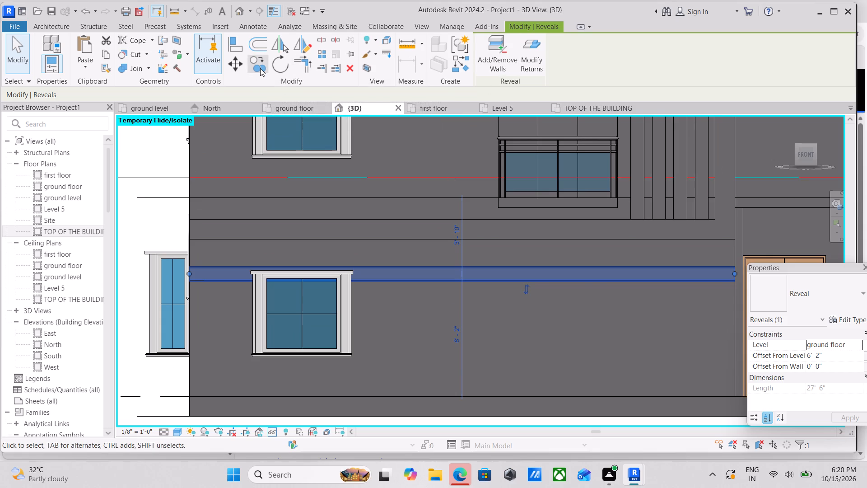
{"action": "scroll", "coordinate": [190, 283], "scroll_direction": "up", "scroll_amount": 4}
{"action": "left_click", "coordinate": [191, 274]}
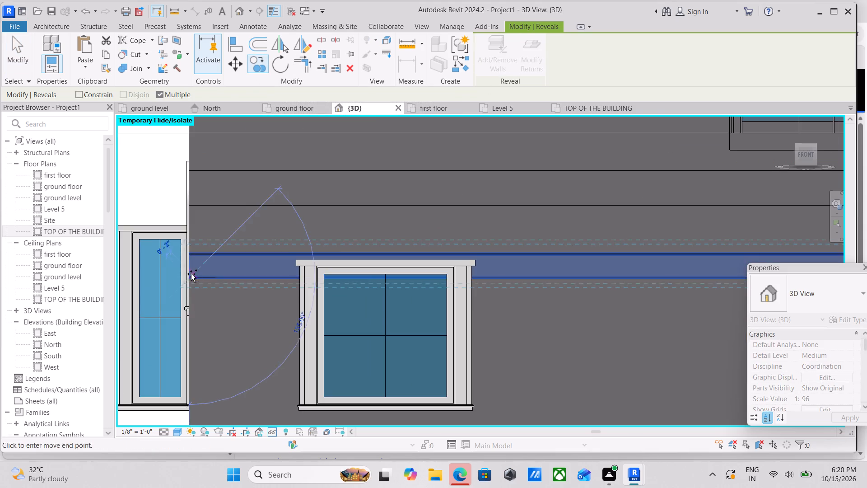
{"action": "middle_click_drag", "start_coordinate": [191, 311], "coordinate": [204, 255]}
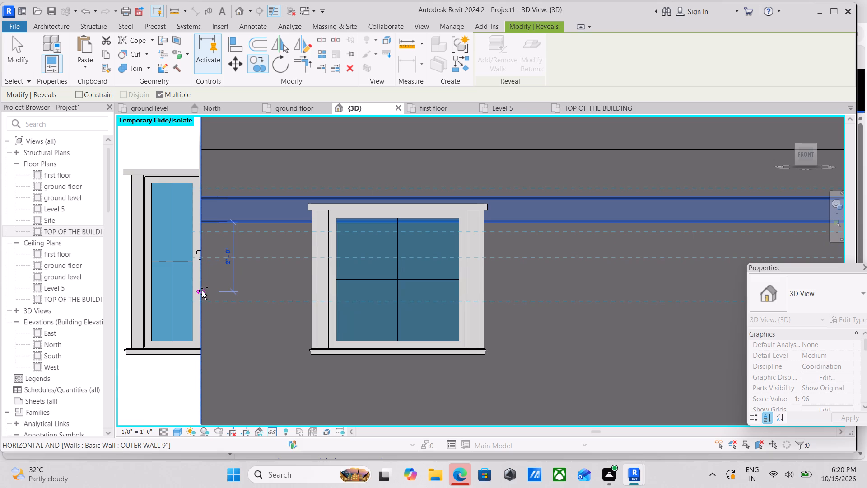
{"action": "left_click", "coordinate": [202, 291]}
Place two more reveal copies down the ground-floor front wall, each 2' 0" below the previous one.
{"action": "scroll", "coordinate": [202, 291], "scroll_direction": "down", "scroll_amount": 1}
{"action": "middle_click_drag", "start_coordinate": [202, 291], "coordinate": [221, 242]}
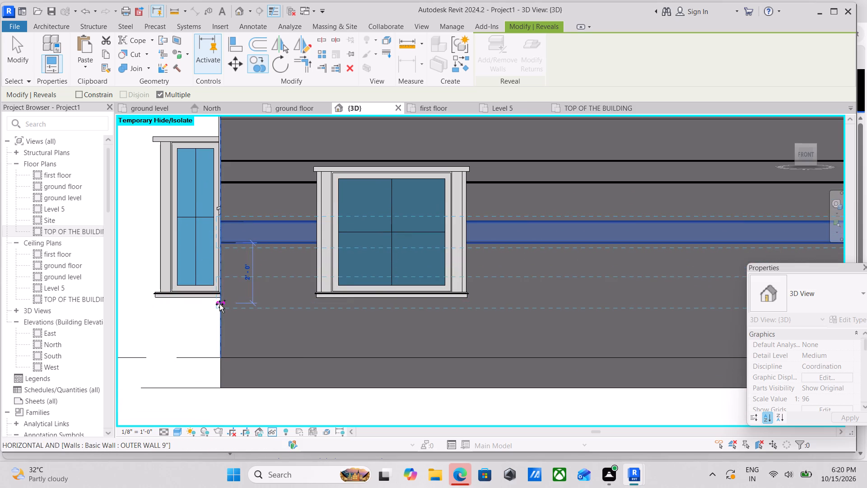
{"action": "left_click", "coordinate": [219, 304]}
{"action": "middle_click_drag", "start_coordinate": [222, 304], "coordinate": [229, 242]}
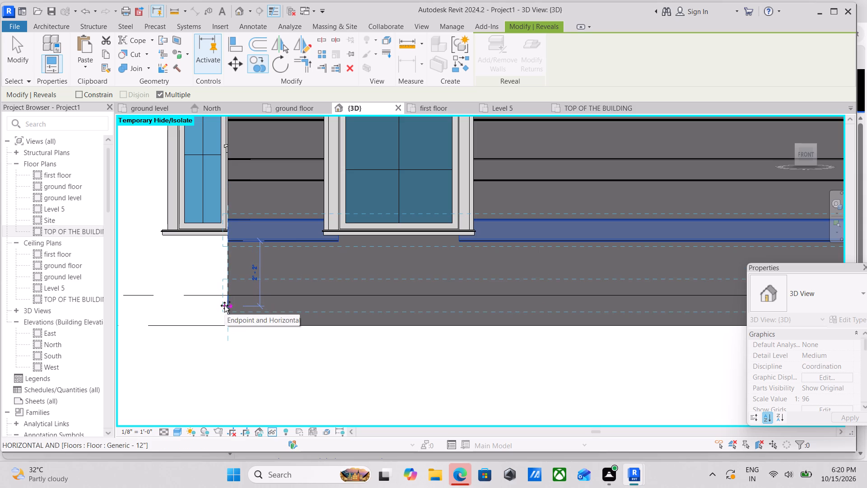
{"action": "left_click", "coordinate": [224, 302]}
{"action": "scroll", "coordinate": [332, 297], "scroll_direction": "down", "scroll_amount": 1}
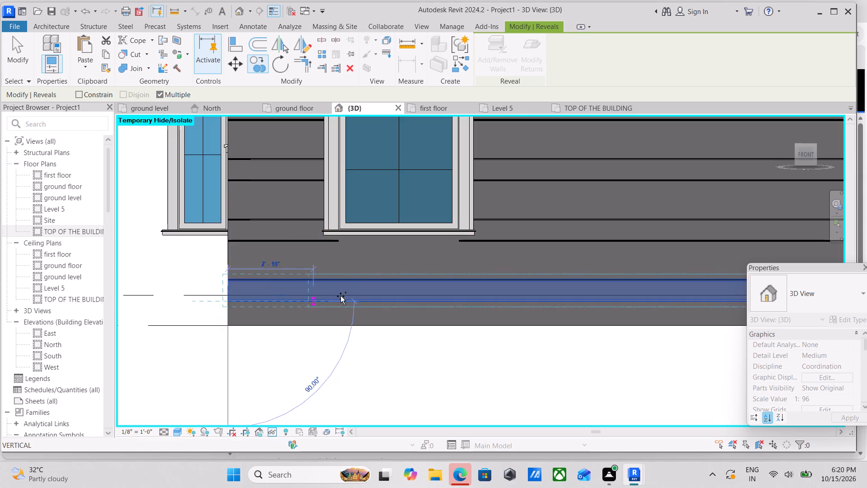
{"action": "scroll", "coordinate": [340, 296], "scroll_direction": "down", "scroll_amount": 3}
{"action": "middle_click_drag", "start_coordinate": [393, 274], "coordinate": [160, 280]}
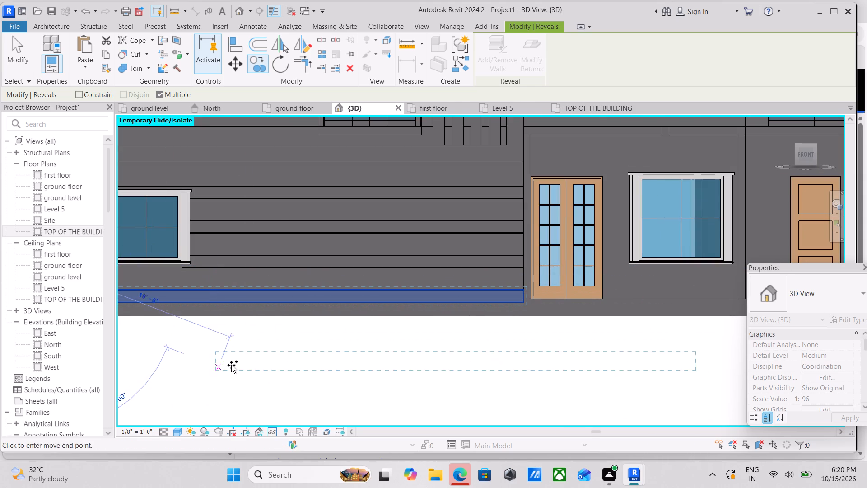
{"action": "key", "text": "Escape"}
{"action": "scroll", "coordinate": [296, 314], "scroll_direction": "down", "scroll_amount": 4}
{"action": "key", "text": "Escape"}
Examine the horizontal reveals on the ground-floor front wall from the front and around the building's corner.
{"action": "scroll", "coordinate": [387, 272], "scroll_direction": "up", "scroll_amount": 3}
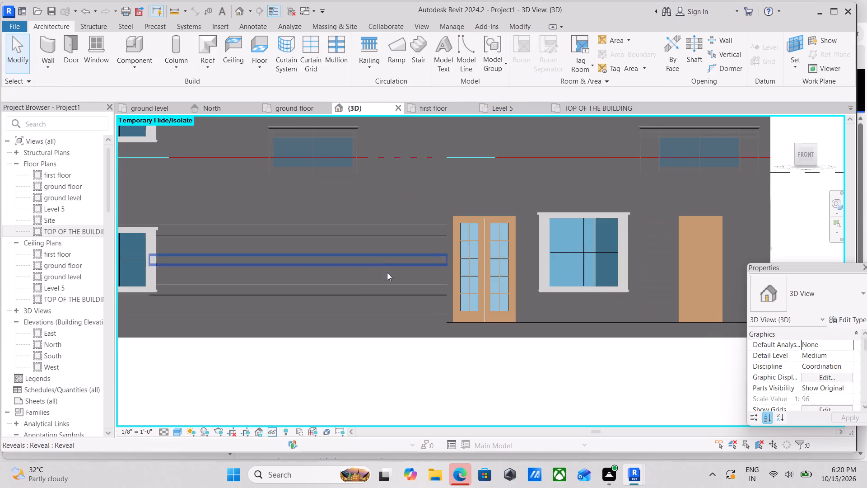
{"action": "scroll", "coordinate": [232, 297], "scroll_direction": "down", "scroll_amount": 2}
{"action": "middle_click_drag", "start_coordinate": [229, 281], "coordinate": [352, 319], "text": "shift"}
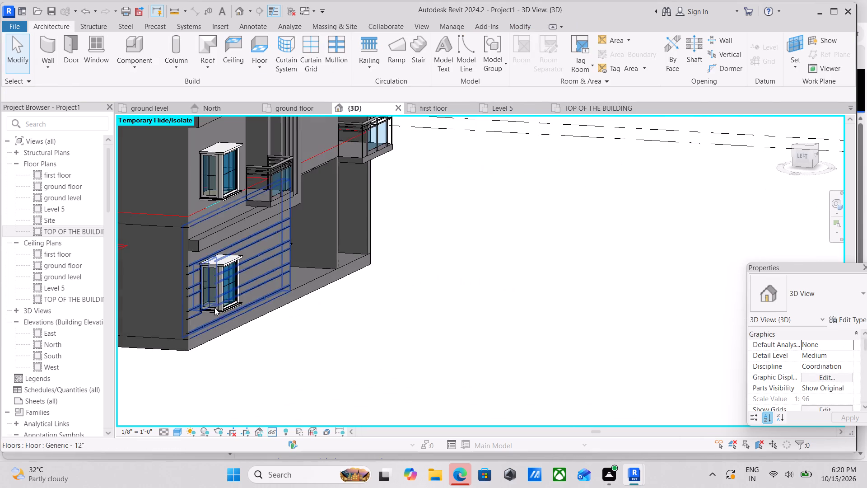
{"action": "middle_click_drag", "start_coordinate": [214, 308], "coordinate": [272, 320]}
{"action": "middle_click_drag", "start_coordinate": [247, 312], "coordinate": [121, 307], "text": "shift"}
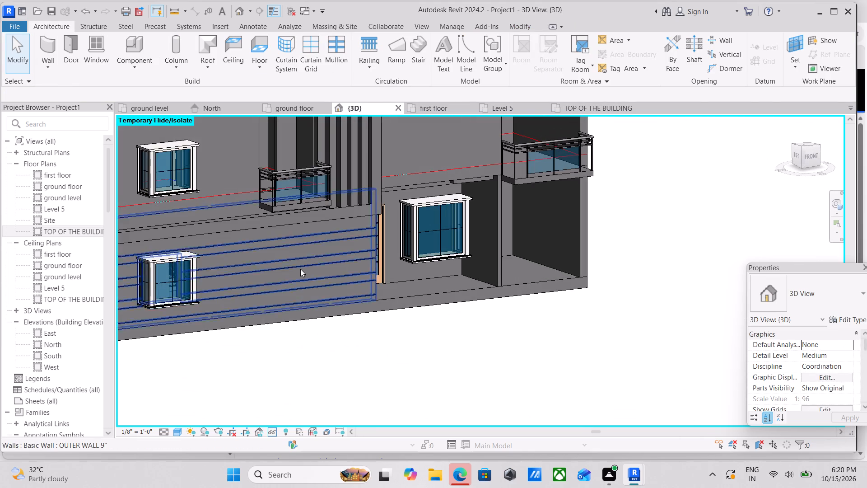
{"action": "scroll", "coordinate": [300, 269], "scroll_direction": "down", "scroll_amount": 2}
{"action": "middle_click_drag", "start_coordinate": [312, 271], "coordinate": [495, 276]}
{"action": "scroll", "coordinate": [335, 286], "scroll_direction": "up", "scroll_amount": 7}
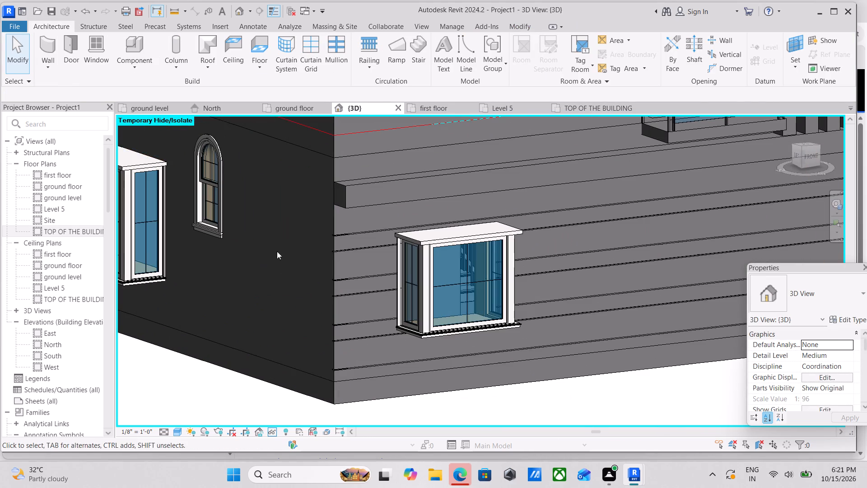
{"action": "scroll", "coordinate": [331, 238], "scroll_direction": "up", "scroll_amount": 2}
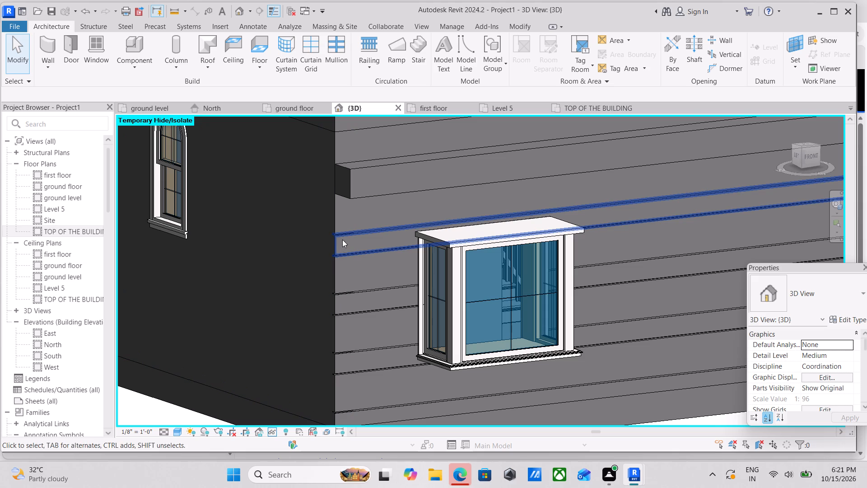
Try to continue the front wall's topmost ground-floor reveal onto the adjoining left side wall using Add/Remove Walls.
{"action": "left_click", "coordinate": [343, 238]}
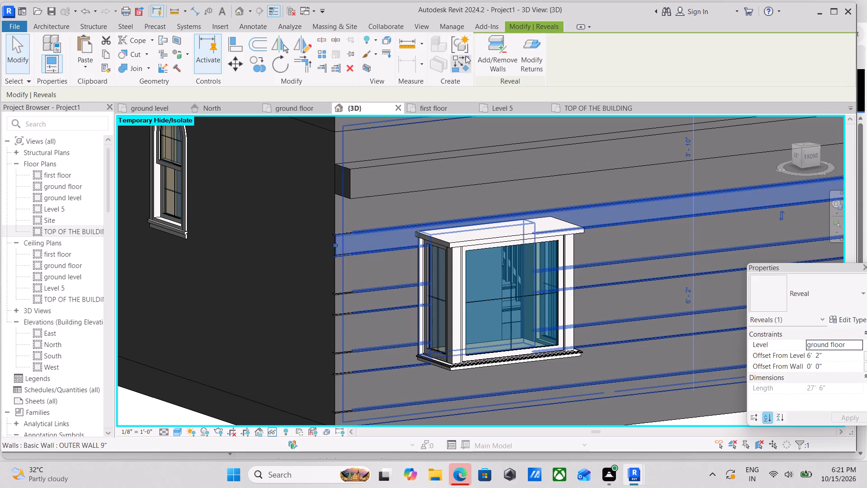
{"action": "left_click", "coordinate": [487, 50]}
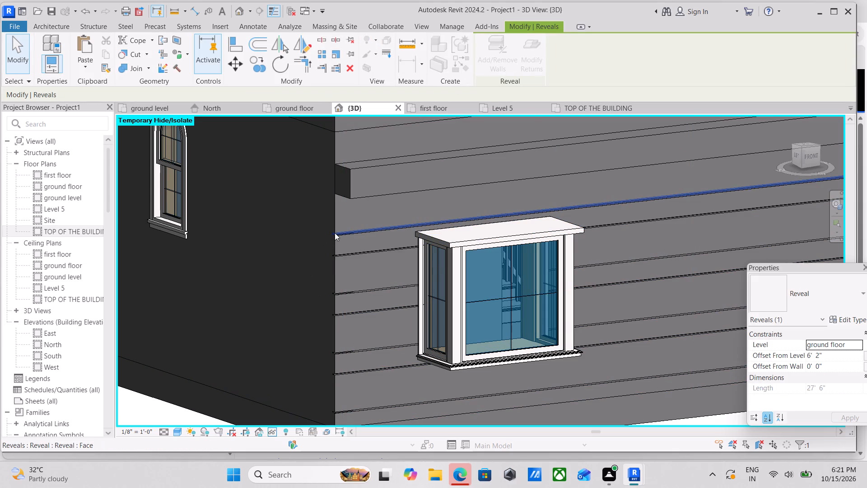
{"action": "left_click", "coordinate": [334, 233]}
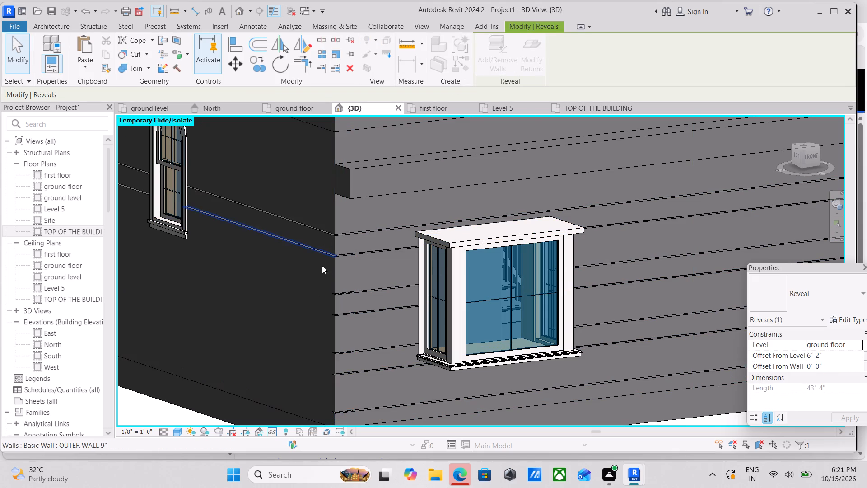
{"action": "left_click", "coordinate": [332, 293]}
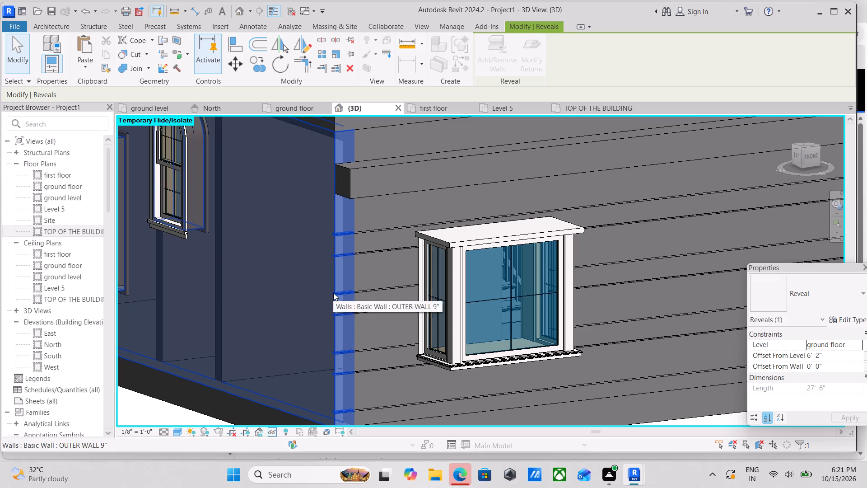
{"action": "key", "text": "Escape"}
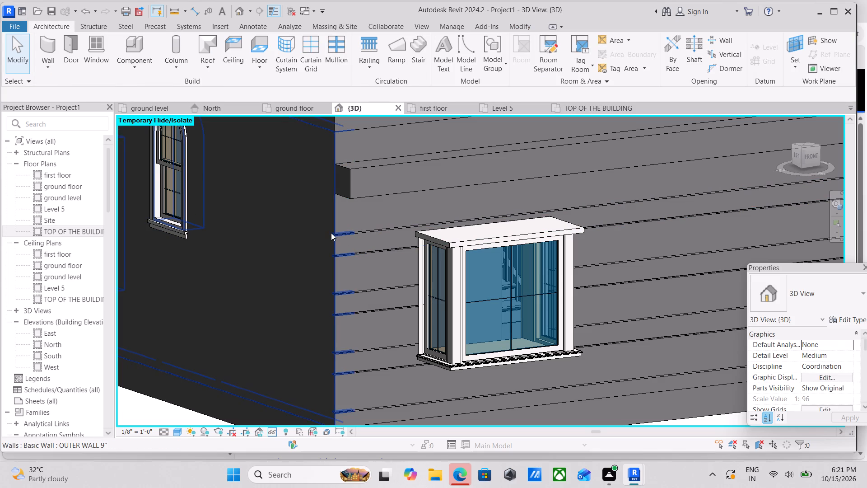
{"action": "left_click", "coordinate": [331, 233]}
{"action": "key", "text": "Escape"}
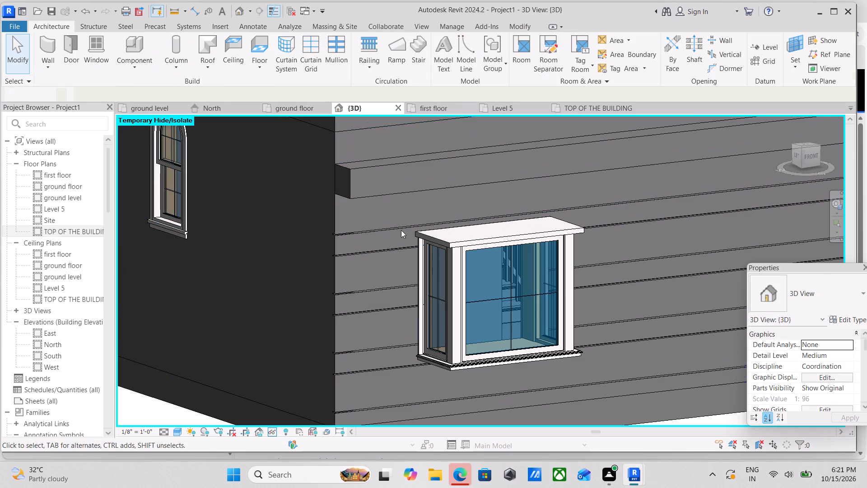
Extend the topmost ground-floor reveal from the front wall around the corner onto the left side wall with Add/Remove Walls.
{"action": "left_click", "coordinate": [350, 234]}
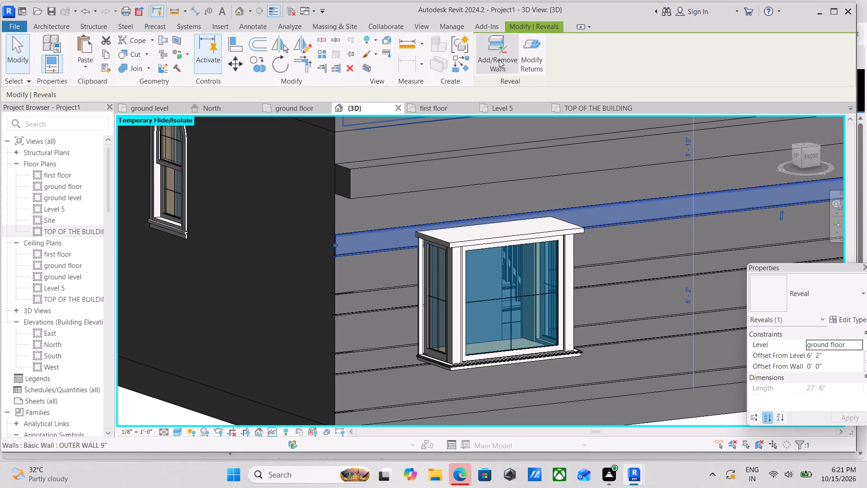
{"action": "left_click", "coordinate": [499, 59]}
{"action": "left_click", "coordinate": [331, 294]}
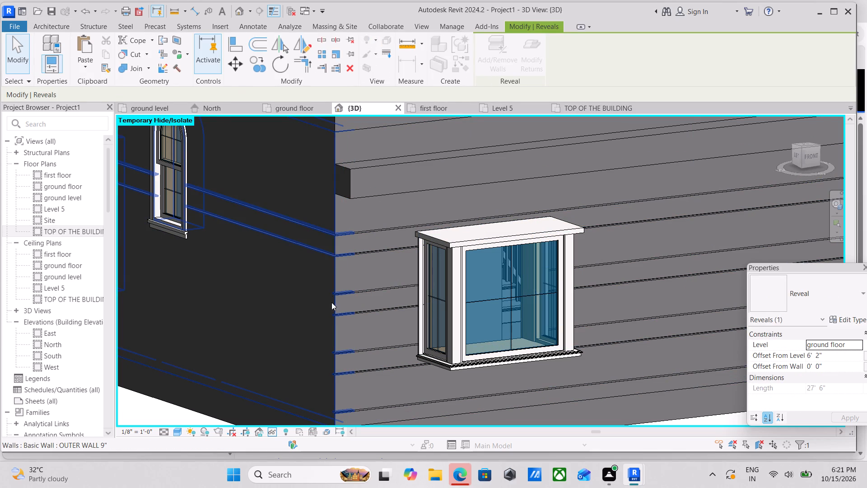
{"action": "left_click", "coordinate": [332, 314]}
{"action": "left_click", "coordinate": [332, 314]}
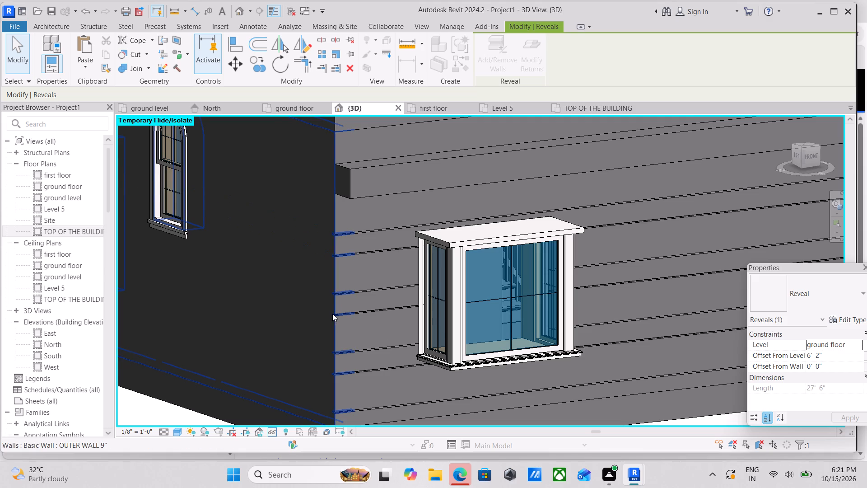
{"action": "middle_click_drag", "start_coordinate": [334, 296], "coordinate": [444, 272]}
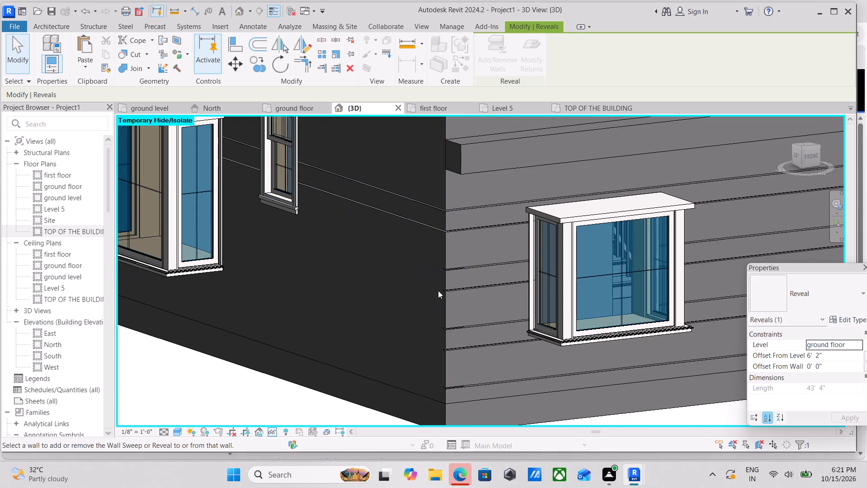
{"action": "left_click", "coordinate": [412, 221]}
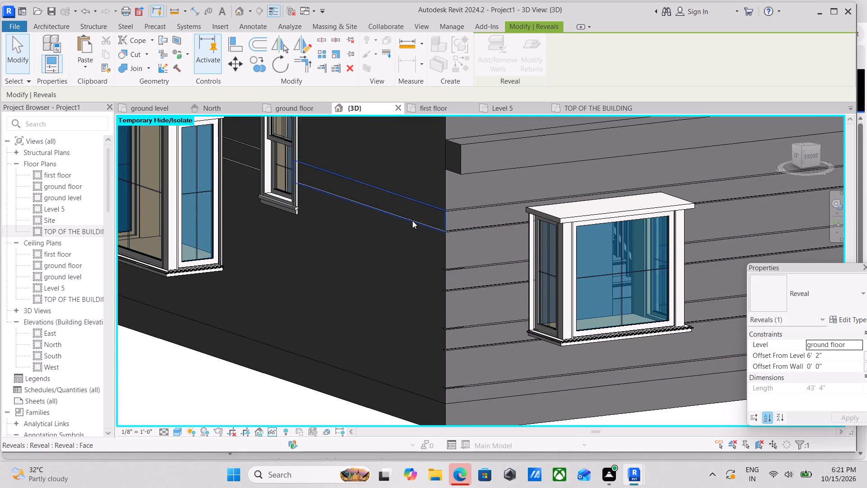
{"action": "key", "text": "ctrl+z"}
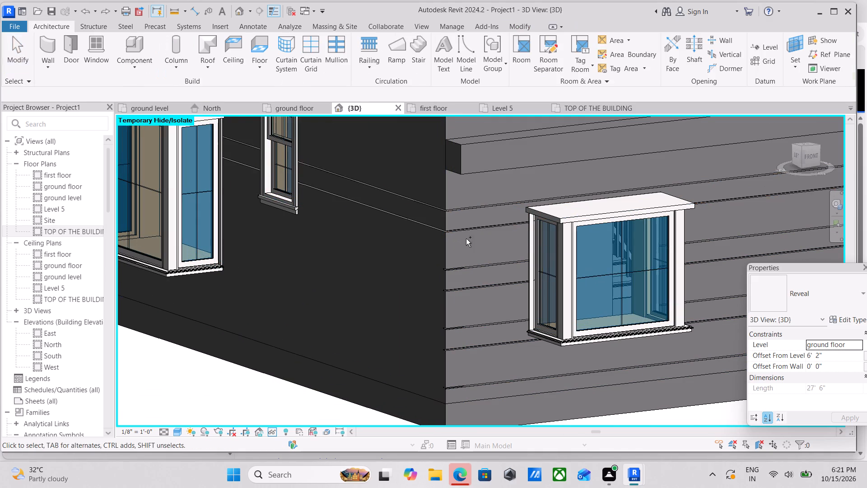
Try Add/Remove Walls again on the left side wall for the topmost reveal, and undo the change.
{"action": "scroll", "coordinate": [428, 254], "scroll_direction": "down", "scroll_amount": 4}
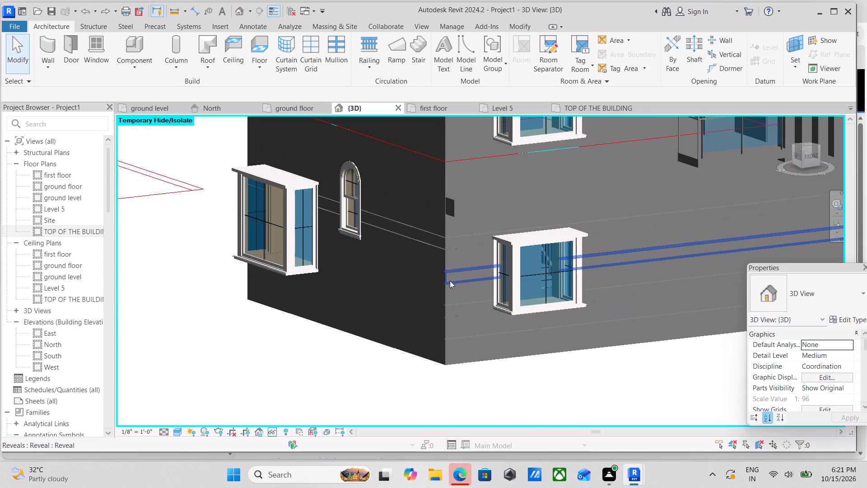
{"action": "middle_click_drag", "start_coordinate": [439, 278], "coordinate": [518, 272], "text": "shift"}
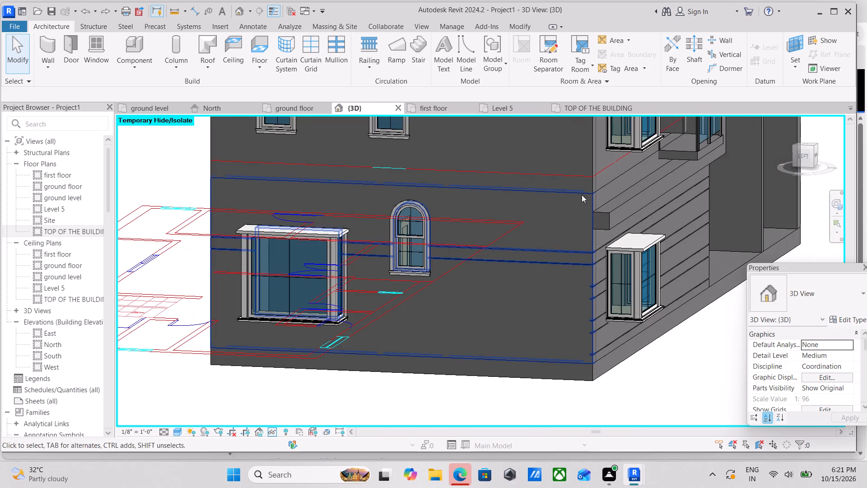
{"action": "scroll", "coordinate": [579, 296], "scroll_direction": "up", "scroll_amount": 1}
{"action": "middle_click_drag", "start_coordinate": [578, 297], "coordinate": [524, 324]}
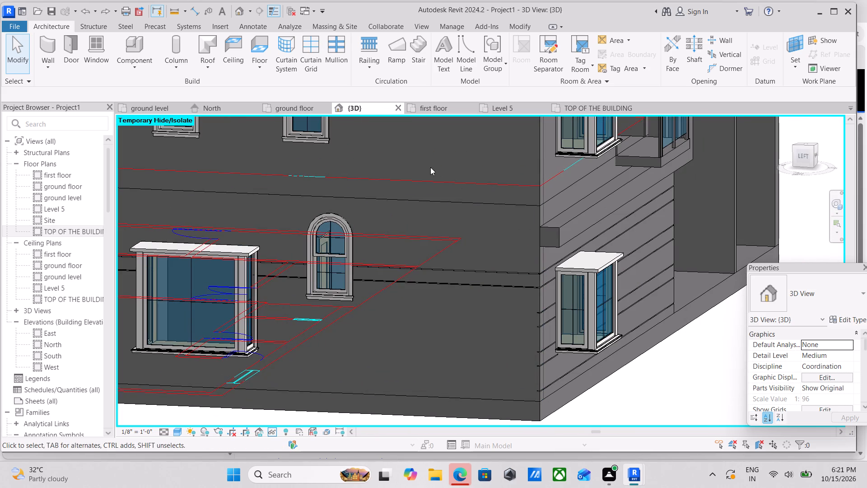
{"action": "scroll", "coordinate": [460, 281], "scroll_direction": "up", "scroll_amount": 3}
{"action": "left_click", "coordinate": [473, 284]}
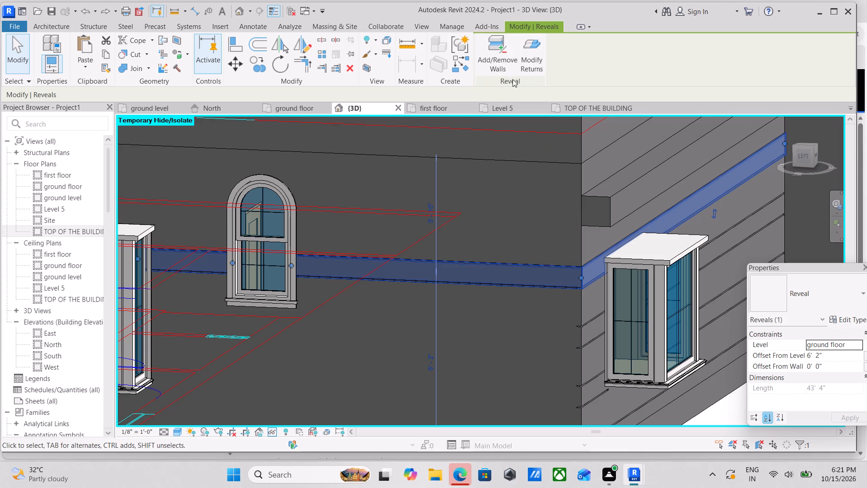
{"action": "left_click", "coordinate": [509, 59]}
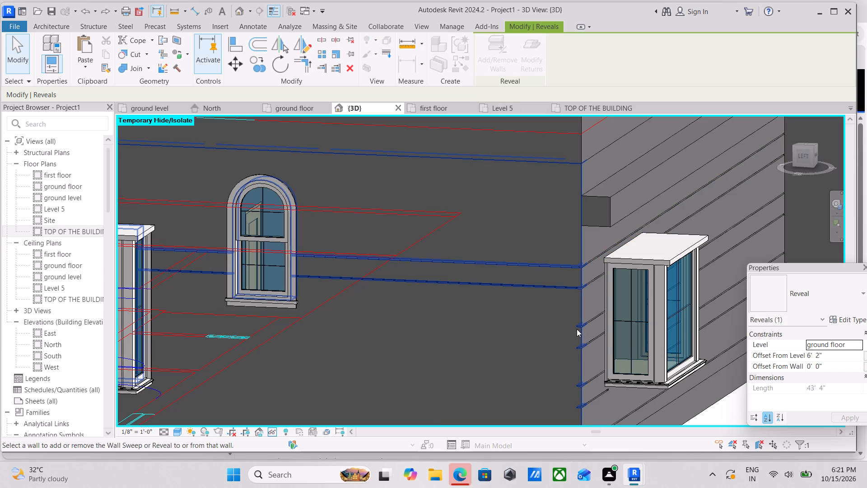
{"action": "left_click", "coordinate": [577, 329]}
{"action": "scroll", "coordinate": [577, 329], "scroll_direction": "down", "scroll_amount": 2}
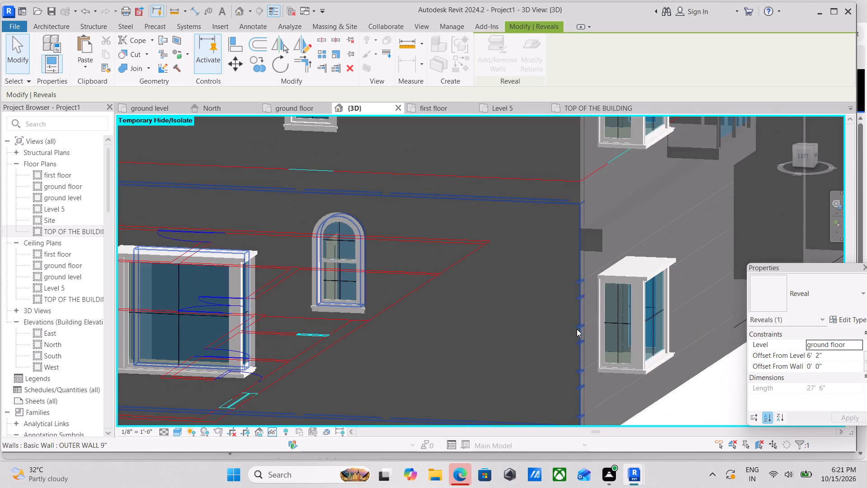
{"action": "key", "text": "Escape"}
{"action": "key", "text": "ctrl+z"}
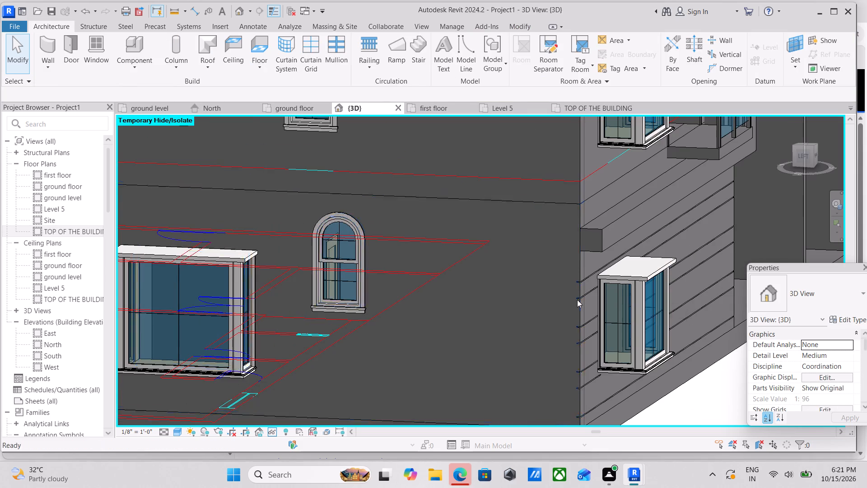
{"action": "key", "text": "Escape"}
Examine the reveal on the left side wall around its windows and where it meets the front wall at the corner.
{"action": "scroll", "coordinate": [533, 268], "scroll_direction": "up", "scroll_amount": 2}
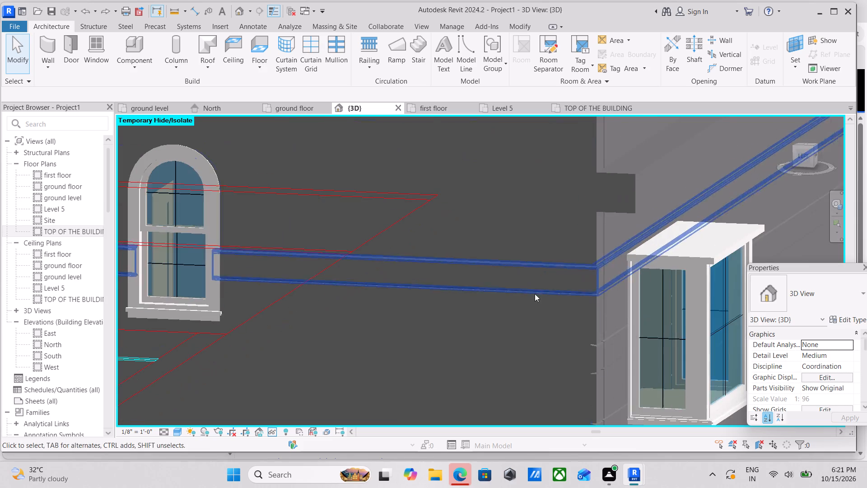
{"action": "middle_click_drag", "start_coordinate": [406, 290], "coordinate": [516, 278]}
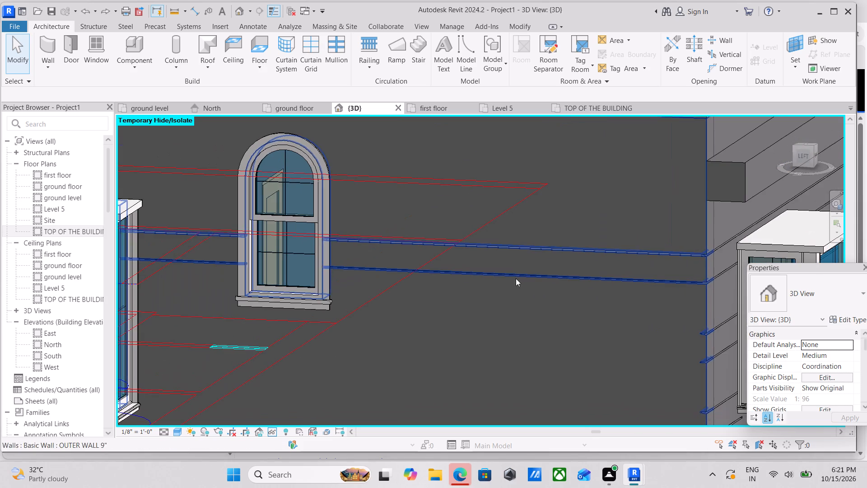
{"action": "key", "text": "Escape"}
{"action": "scroll", "coordinate": [466, 265], "scroll_direction": "down", "scroll_amount": 2}
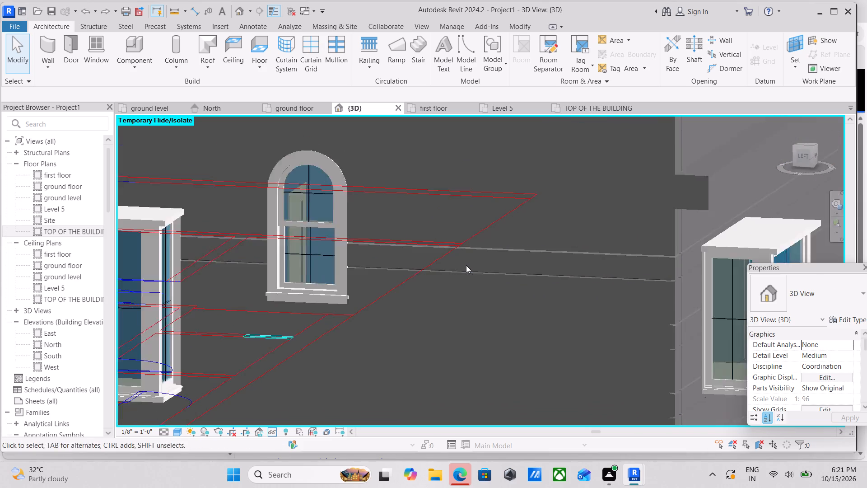
{"action": "scroll", "coordinate": [466, 265], "scroll_direction": "down", "scroll_amount": 6}
{"action": "middle_click_drag", "start_coordinate": [416, 298], "coordinate": [509, 306]}
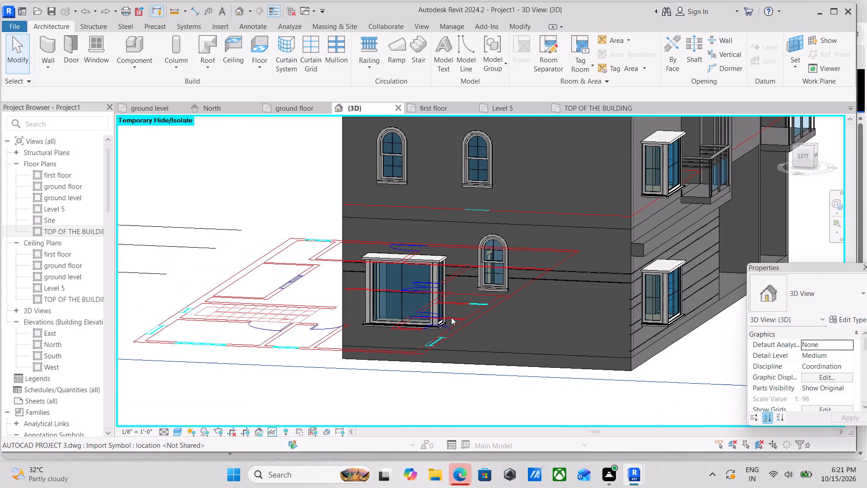
{"action": "scroll", "coordinate": [494, 329], "scroll_direction": "up", "scroll_amount": 2}
{"action": "scroll", "coordinate": [501, 322], "scroll_direction": "down", "scroll_amount": 2}
{"action": "middle_click_drag", "start_coordinate": [491, 321], "coordinate": [535, 300], "text": "shift"}
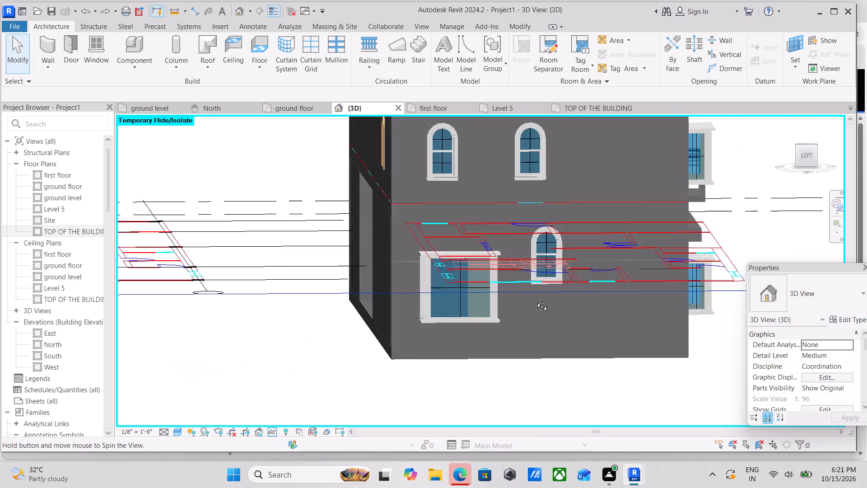
{"action": "middle_click_drag", "start_coordinate": [535, 300], "coordinate": [565, 312], "text": "shift"}
{"action": "scroll", "coordinate": [543, 300], "scroll_direction": "down", "scroll_amount": 2}
{"action": "middle_click_drag", "start_coordinate": [550, 300], "coordinate": [478, 335], "text": "shift"}
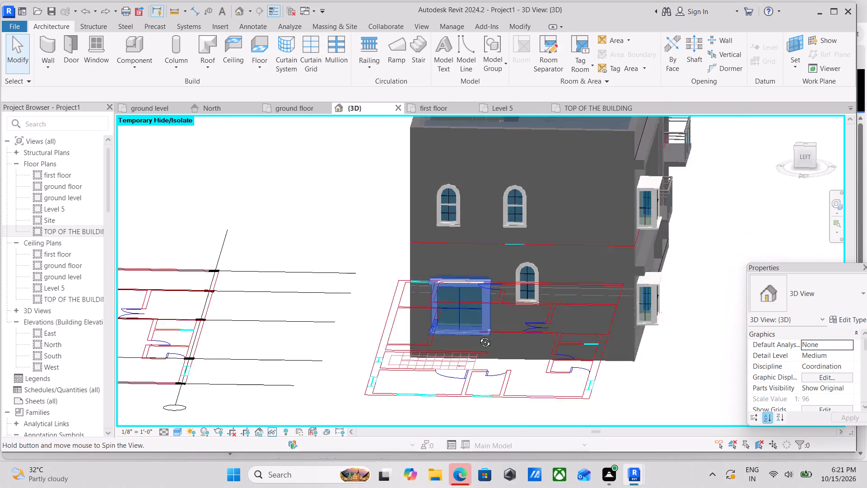
{"action": "middle_click_drag", "start_coordinate": [478, 335], "coordinate": [446, 354], "text": "shift"}
{"action": "scroll", "coordinate": [573, 284], "scroll_direction": "up", "scroll_amount": 5}
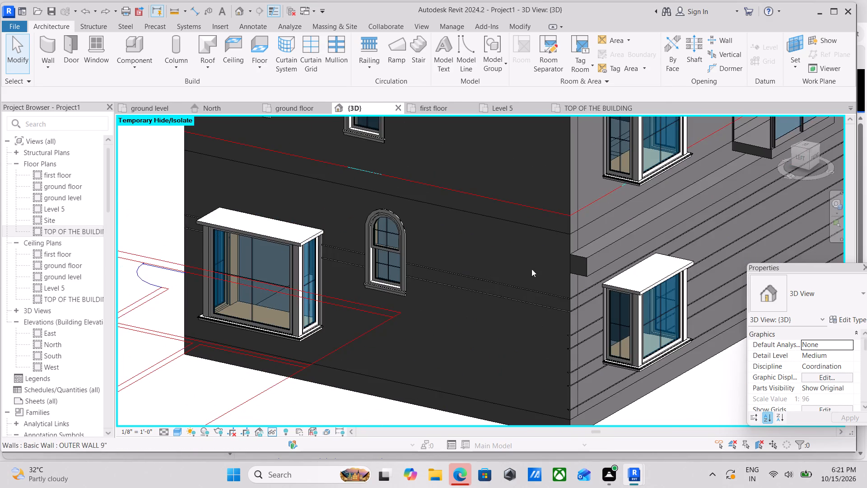
{"action": "scroll", "coordinate": [555, 280], "scroll_direction": "up", "scroll_amount": 4}
{"action": "scroll", "coordinate": [475, 285], "scroll_direction": "down", "scroll_amount": 2}
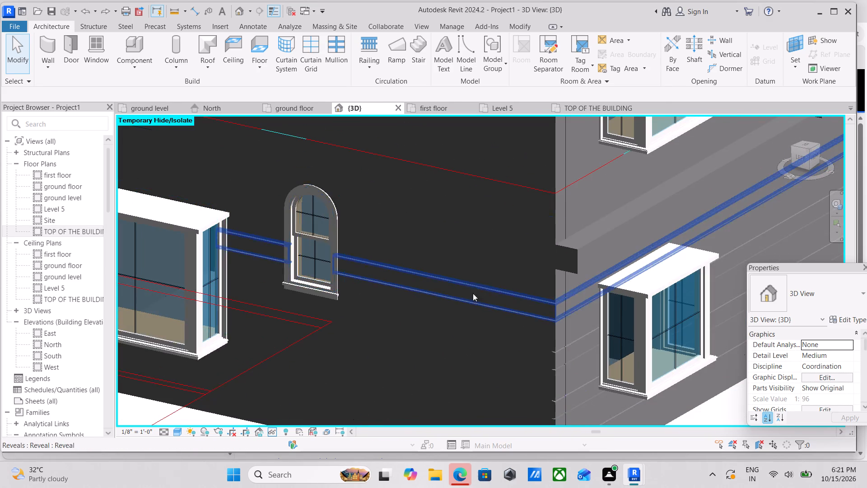
{"action": "key", "text": "Escape"}
{"action": "scroll", "coordinate": [533, 314], "scroll_direction": "up", "scroll_amount": 3}
{"action": "key", "text": "Escape"}
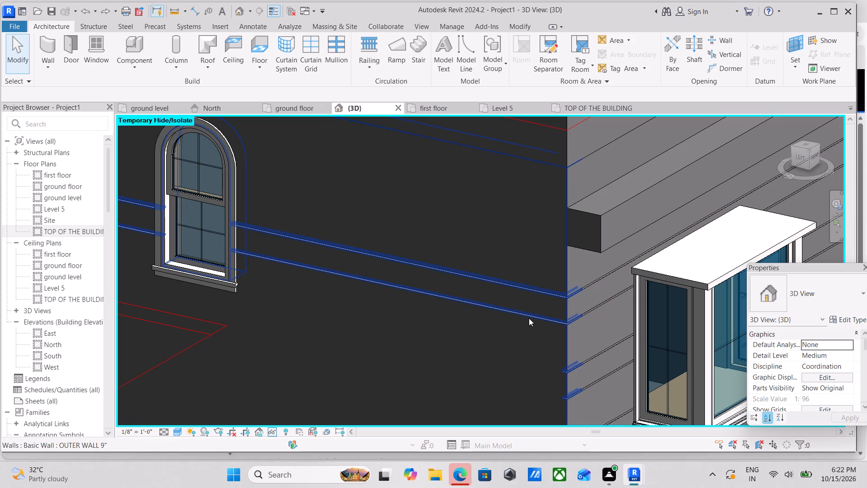
{"action": "left_click", "coordinate": [531, 318]}
{"action": "scroll", "coordinate": [531, 318], "scroll_direction": "down", "scroll_amount": 2}
{"action": "key", "text": "Escape"}
{"action": "scroll", "coordinate": [482, 309], "scroll_direction": "down", "scroll_amount": 2}
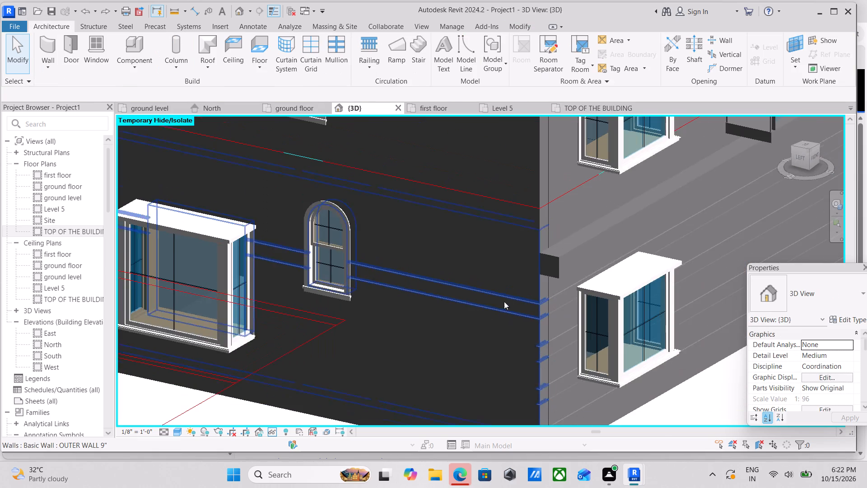
Copy the topmost ground-floor reveal 2'-0" down the left side wall, using Copy with Multiple enabled.
{"action": "left_click", "coordinate": [801, 156]}
{"action": "scroll", "coordinate": [678, 229], "scroll_direction": "up", "scroll_amount": 3}
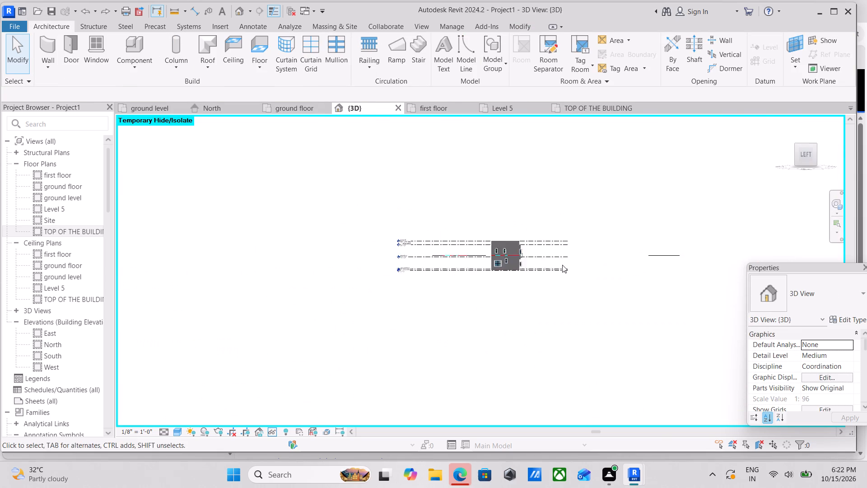
{"action": "scroll", "coordinate": [562, 265], "scroll_direction": "up", "scroll_amount": 18}
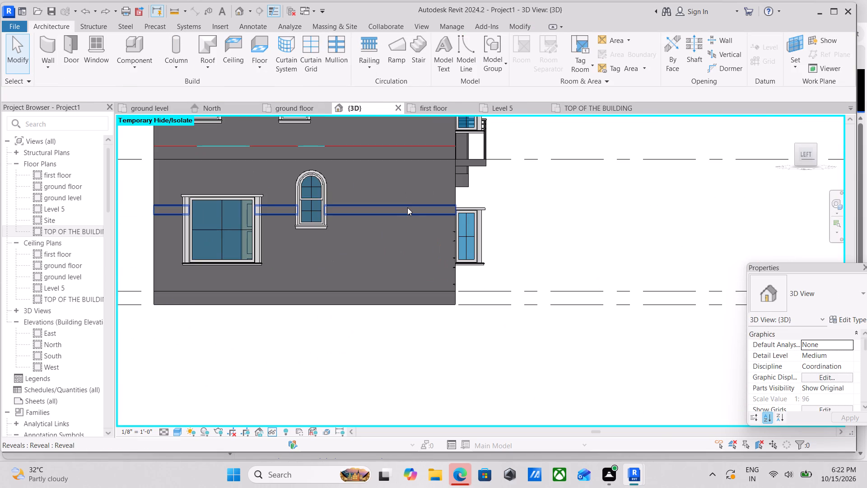
{"action": "left_click", "coordinate": [406, 209]}
{"action": "scroll", "coordinate": [354, 164], "scroll_direction": "up", "scroll_amount": 1}
{"action": "middle_click_drag", "start_coordinate": [351, 165], "coordinate": [356, 194]}
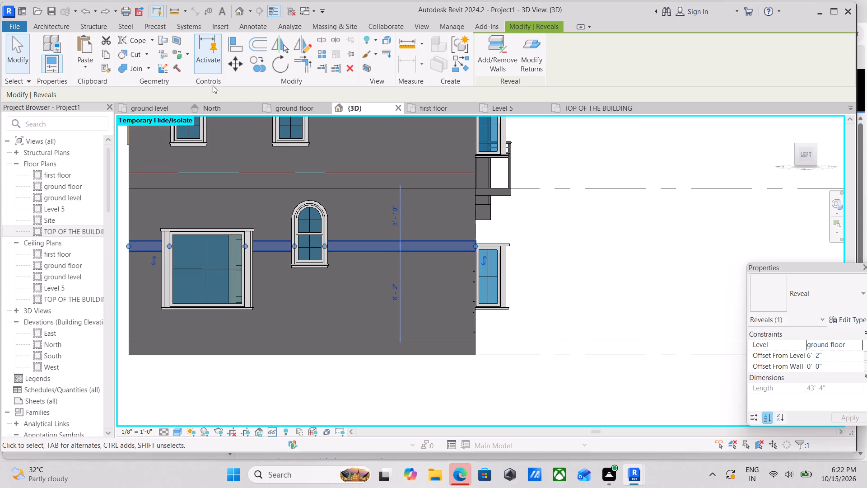
{"action": "left_click", "coordinate": [259, 66]}
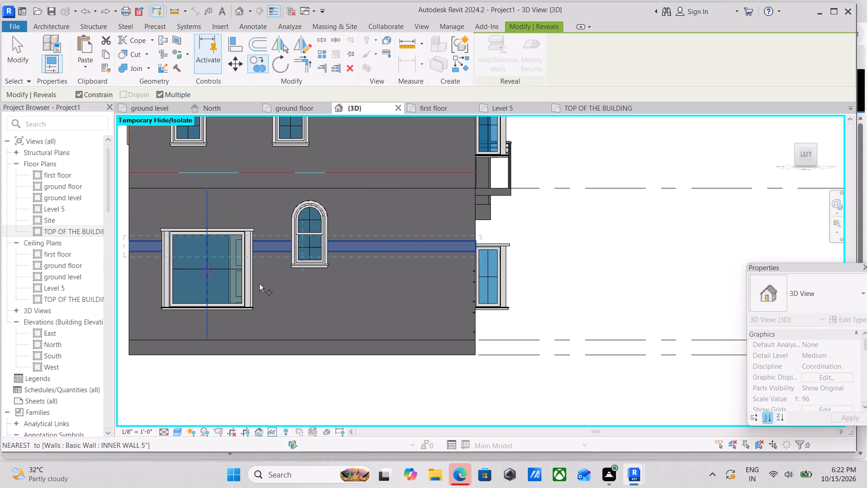
{"action": "scroll", "coordinate": [469, 248], "scroll_direction": "up", "scroll_amount": 6}
{"action": "left_click", "coordinate": [480, 254]}
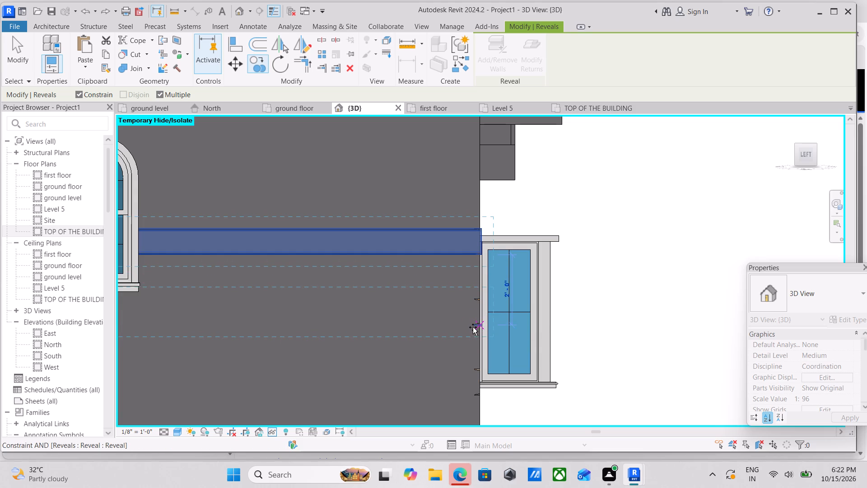
{"action": "left_click", "coordinate": [473, 327]}
Place two more copies of the reveal down the left side wall towards its base, spaced 2'-0" apart.
{"action": "scroll", "coordinate": [474, 325], "scroll_direction": "down", "scroll_amount": 3}
{"action": "middle_click_drag", "start_coordinate": [474, 325], "coordinate": [472, 243]}
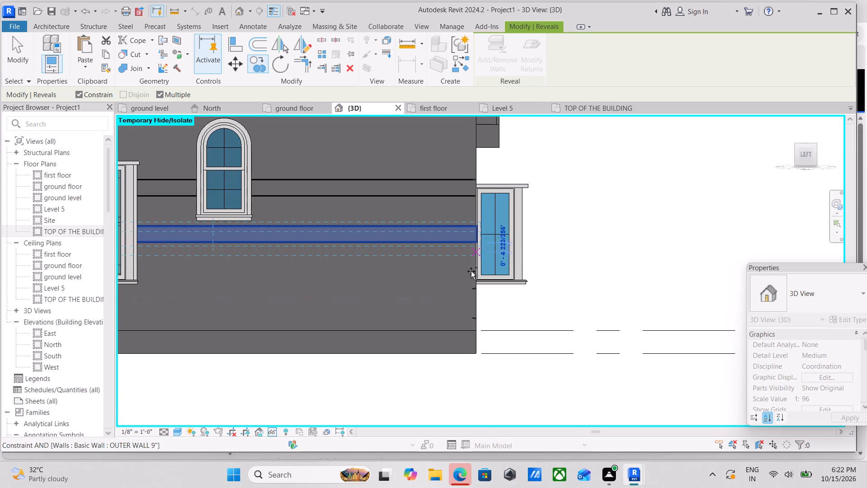
{"action": "scroll", "coordinate": [471, 266], "scroll_direction": "up", "scroll_amount": 3}
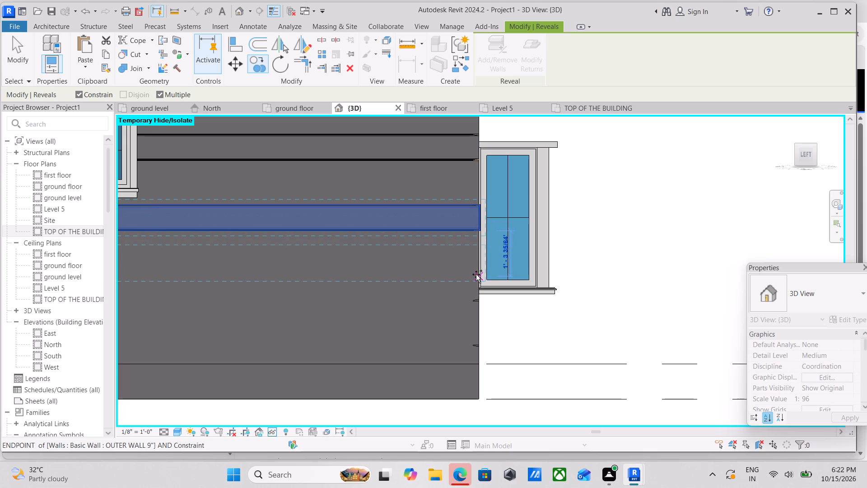
{"action": "left_click", "coordinate": [475, 303]}
{"action": "scroll", "coordinate": [475, 299], "scroll_direction": "down", "scroll_amount": 2}
{"action": "middle_click_drag", "start_coordinate": [473, 298], "coordinate": [473, 298]}
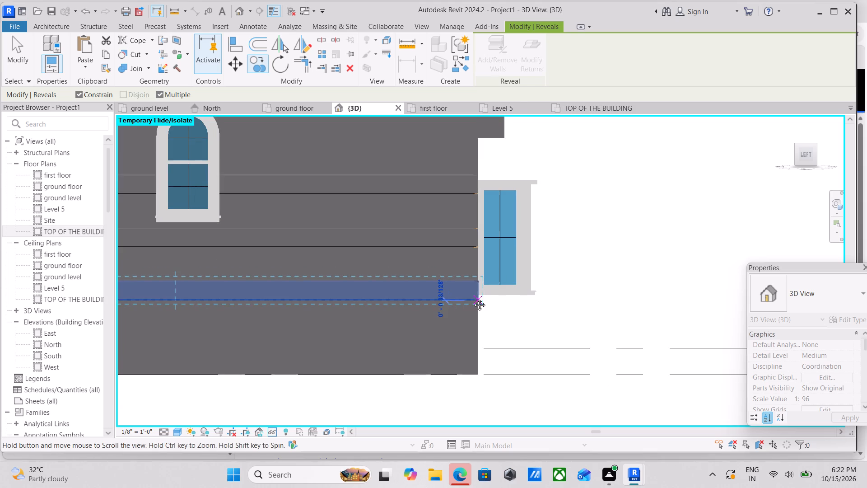
{"action": "middle_click_drag", "start_coordinate": [473, 298], "coordinate": [440, 311]}
{"action": "middle_click_drag", "start_coordinate": [440, 311], "coordinate": [448, 239]}
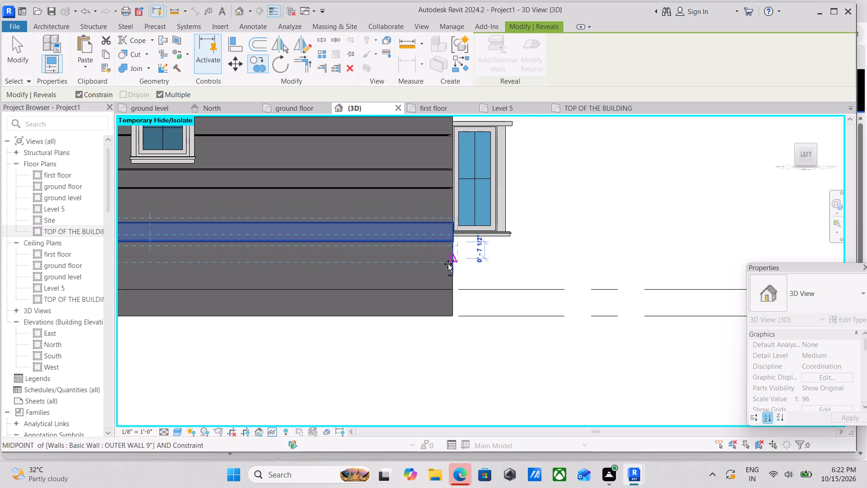
{"action": "left_click", "coordinate": [450, 295]}
{"action": "scroll", "coordinate": [450, 282], "scroll_direction": "down", "scroll_amount": 8}
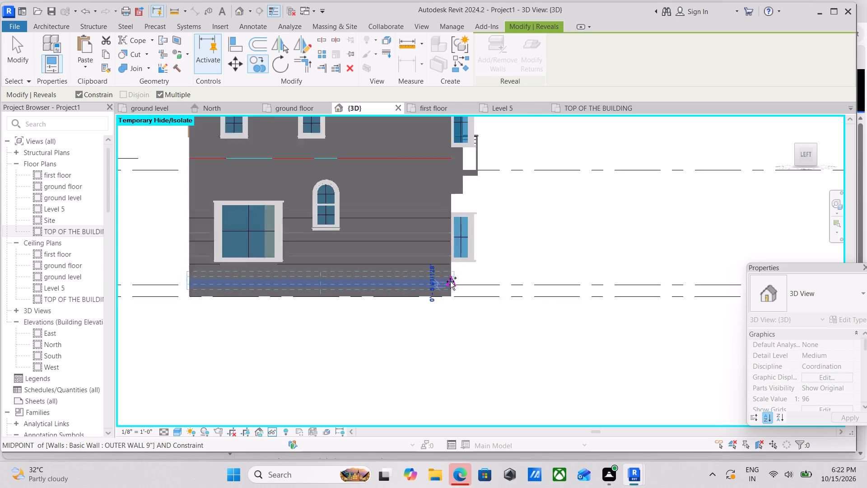
{"action": "key", "text": "Escape"}
Examine how the copied reveals run around the corner between the left side wall and the front wall.
{"action": "scroll", "coordinate": [458, 268], "scroll_direction": "down", "scroll_amount": 5}
{"action": "middle_click_drag", "start_coordinate": [454, 240], "coordinate": [419, 269], "text": "shift"}
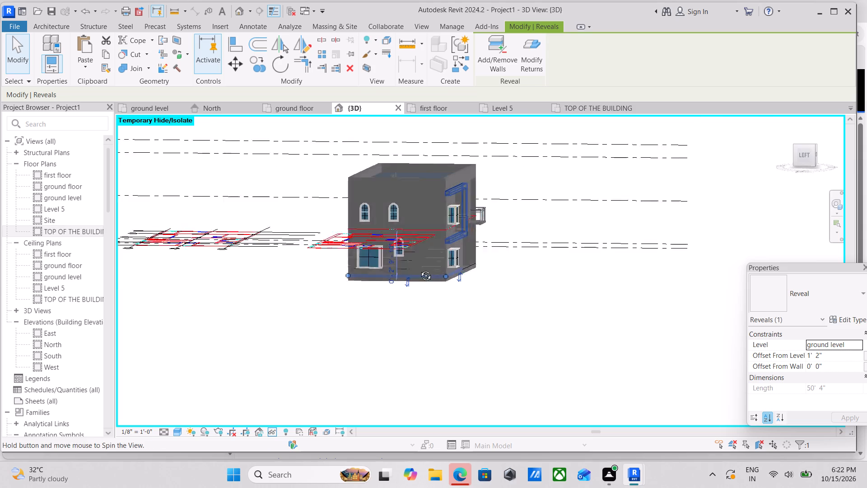
{"action": "middle_click_drag", "start_coordinate": [419, 269], "coordinate": [323, 283], "text": "shift"}
{"action": "scroll", "coordinate": [405, 268], "scroll_direction": "up", "scroll_amount": 3}
{"action": "scroll", "coordinate": [262, 268], "scroll_direction": "up", "scroll_amount": 3}
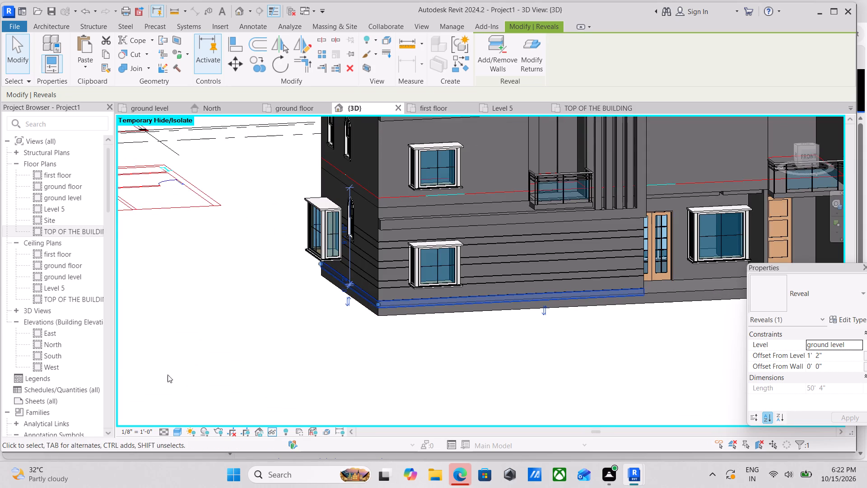
{"action": "scroll", "coordinate": [322, 340], "scroll_direction": "up", "scroll_amount": 2}
{"action": "scroll", "coordinate": [369, 211], "scroll_direction": "down", "scroll_amount": 2}
{"action": "middle_click_drag", "start_coordinate": [366, 225], "coordinate": [347, 278]}
{"action": "scroll", "coordinate": [308, 274], "scroll_direction": "down", "scroll_amount": 3}
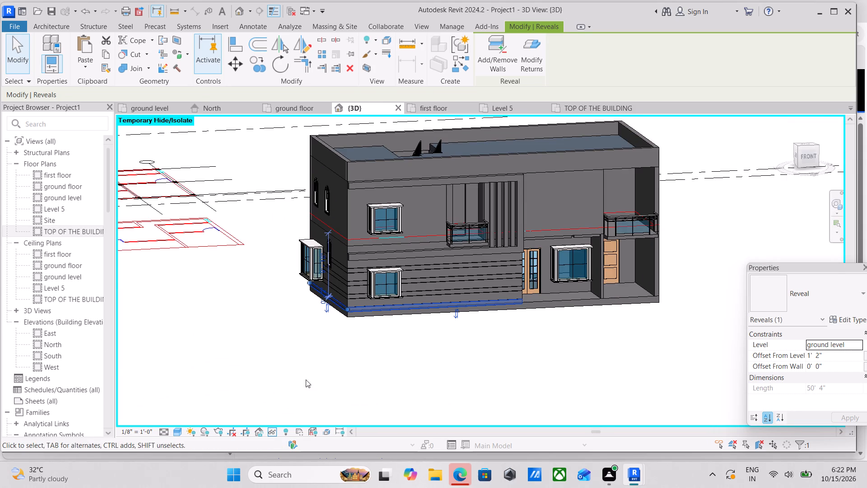
Set the 3D view's visual style to Realistic.
{"action": "left_click", "coordinate": [174, 430]}
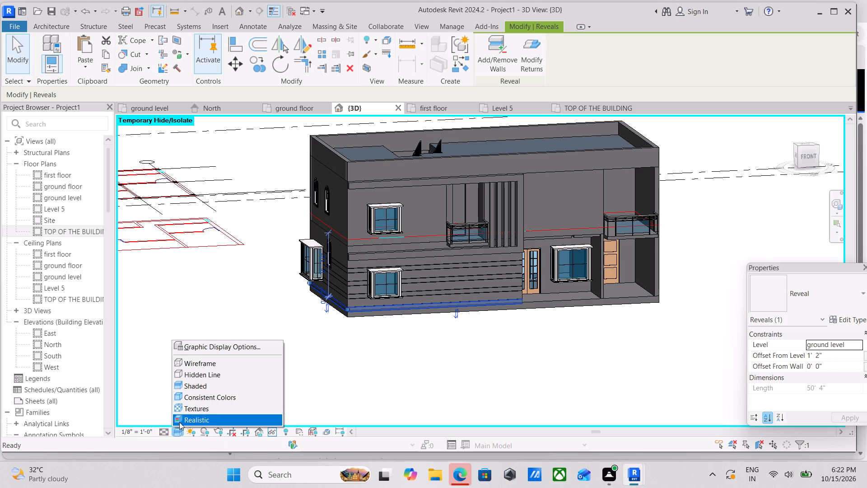
{"action": "left_click", "coordinate": [179, 422]}
Examine the ground-floor reveals up close around the front window and at the corner with the left side wall.
{"action": "scroll", "coordinate": [427, 361], "scroll_direction": "up", "scroll_amount": 3}
{"action": "scroll", "coordinate": [418, 287], "scroll_direction": "up", "scroll_amount": 3}
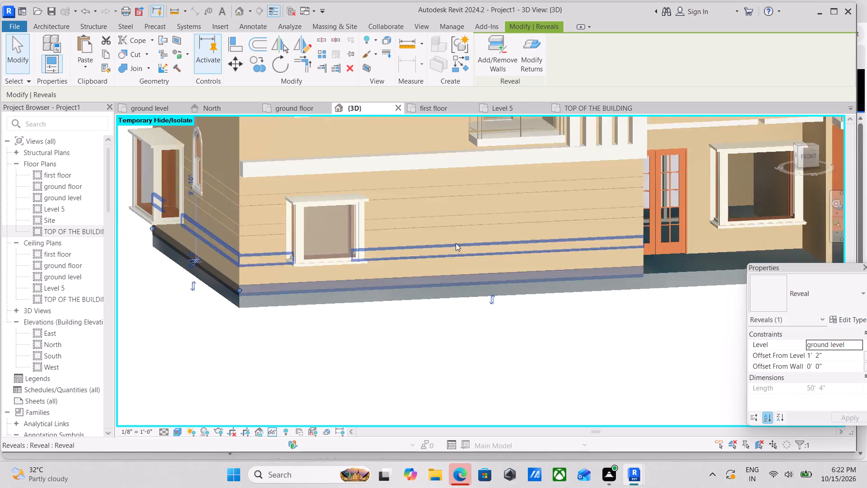
{"action": "scroll", "coordinate": [456, 243], "scroll_direction": "up", "scroll_amount": 1}
{"action": "scroll", "coordinate": [393, 257], "scroll_direction": "up", "scroll_amount": 10}
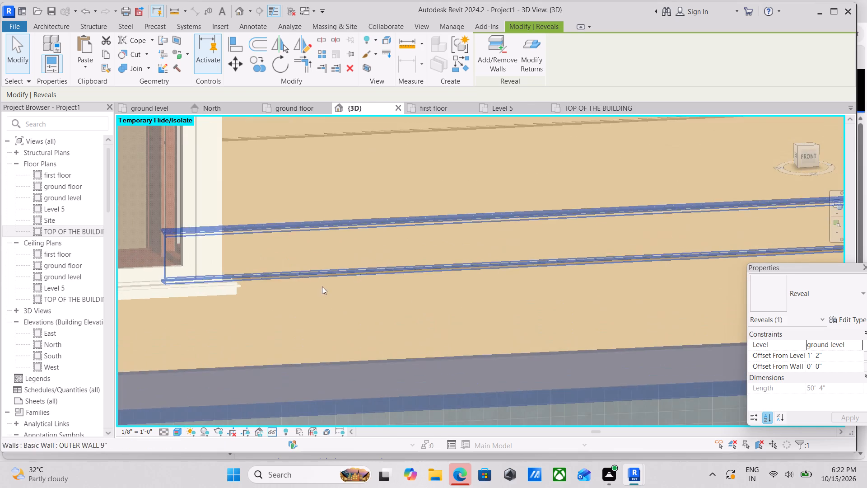
{"action": "scroll", "coordinate": [316, 289], "scroll_direction": "down", "scroll_amount": 5}
{"action": "scroll", "coordinate": [391, 272], "scroll_direction": "down", "scroll_amount": 2}
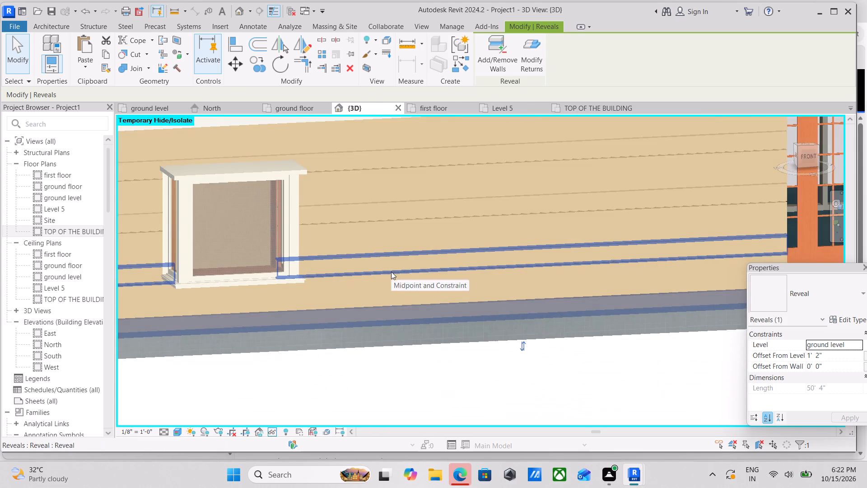
{"action": "middle_click_drag", "start_coordinate": [391, 272], "coordinate": [506, 334]}
{"action": "scroll", "coordinate": [236, 319], "scroll_direction": "up", "scroll_amount": 11}
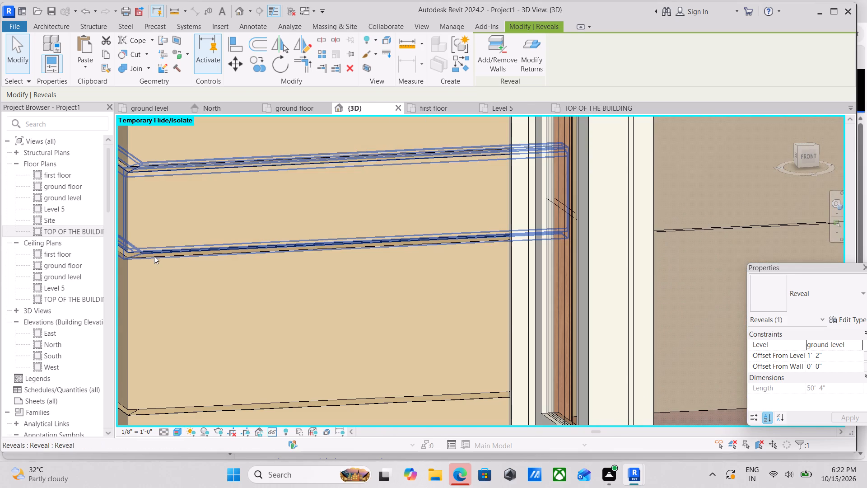
{"action": "left_click", "coordinate": [154, 256]}
{"action": "scroll", "coordinate": [154, 256], "scroll_direction": "down", "scroll_amount": 10}
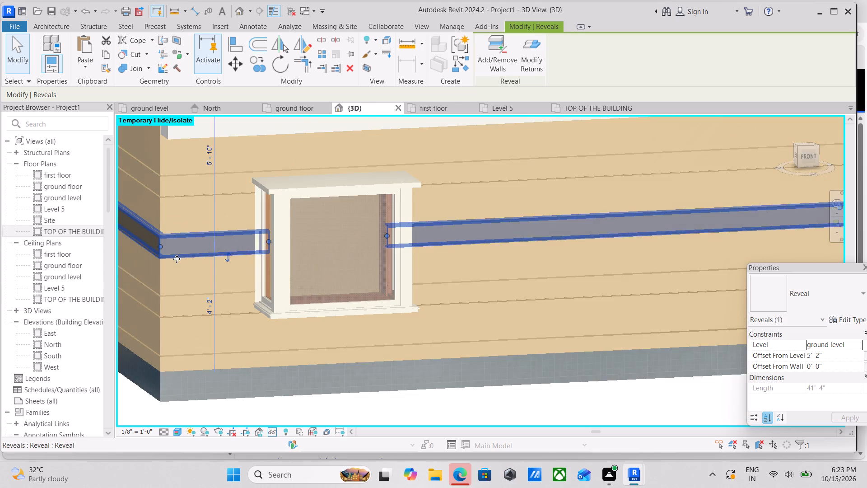
{"action": "scroll", "coordinate": [177, 259], "scroll_direction": "down", "scroll_amount": 6}
{"action": "key", "text": "Escape"}
{"action": "scroll", "coordinate": [246, 267], "scroll_direction": "down", "scroll_amount": 4}
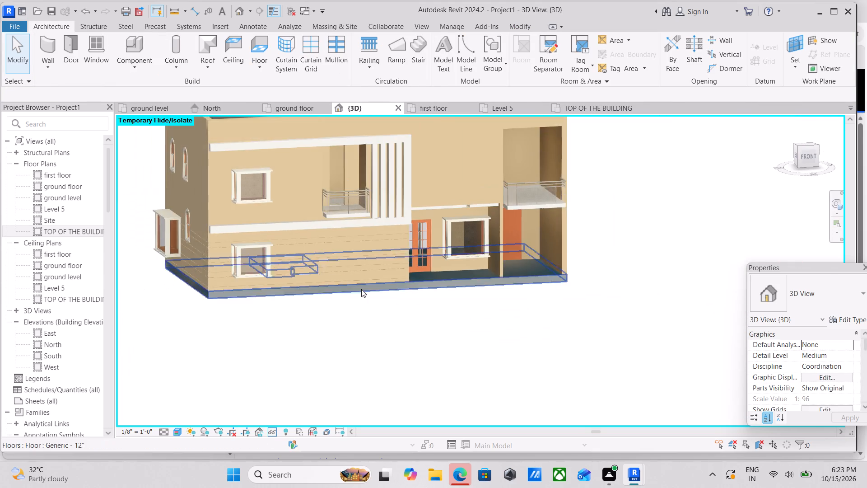
Review the front facade with its reveals, windows, white bands and balconies.
{"action": "scroll", "coordinate": [382, 289], "scroll_direction": "down", "scroll_amount": 1}
{"action": "middle_click_drag", "start_coordinate": [382, 289], "coordinate": [453, 319]}
{"action": "scroll", "coordinate": [453, 319], "scroll_direction": "down", "scroll_amount": 2}
{"action": "scroll", "coordinate": [510, 305], "scroll_direction": "up", "scroll_amount": 3}
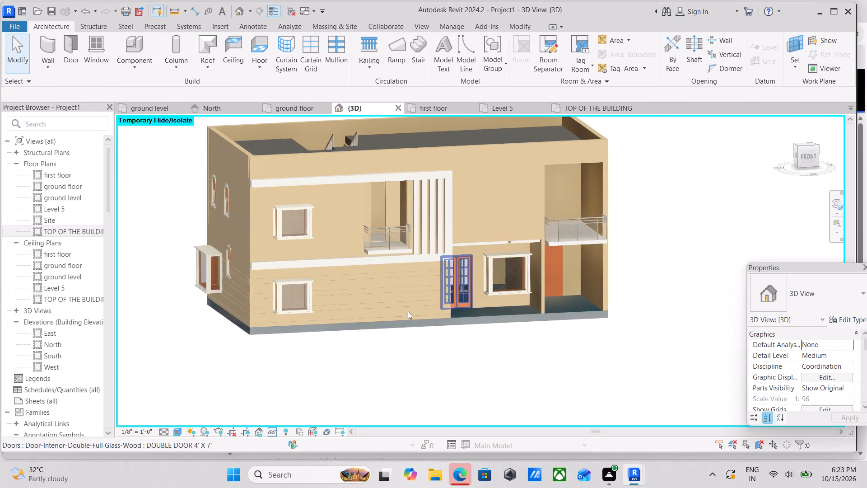
{"action": "scroll", "coordinate": [348, 313], "scroll_direction": "up", "scroll_amount": 3}
{"action": "scroll", "coordinate": [276, 305], "scroll_direction": "down", "scroll_amount": 2}
{"action": "middle_click_drag", "start_coordinate": [293, 295], "coordinate": [308, 324]}
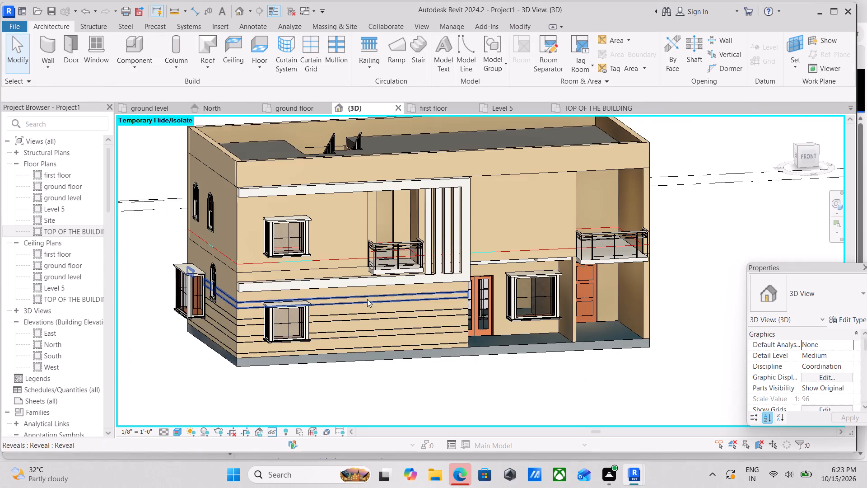
{"action": "scroll", "coordinate": [441, 309], "scroll_direction": "up", "scroll_amount": 2}
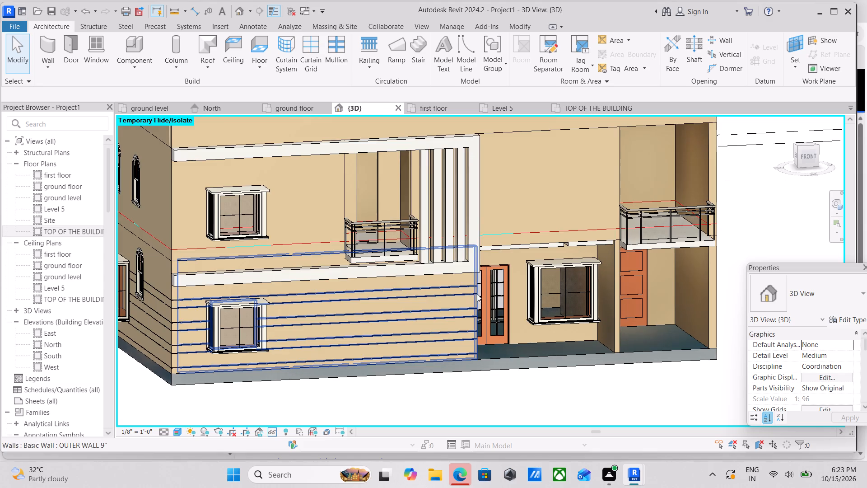
{"action": "scroll", "coordinate": [338, 290], "scroll_direction": "down", "scroll_amount": 1}
{"action": "middle_click_drag", "start_coordinate": [338, 290], "coordinate": [429, 304]}
{"action": "scroll", "coordinate": [351, 256], "scroll_direction": "down", "scroll_amount": 1}
{"action": "middle_click_drag", "start_coordinate": [351, 256], "coordinate": [358, 291]}
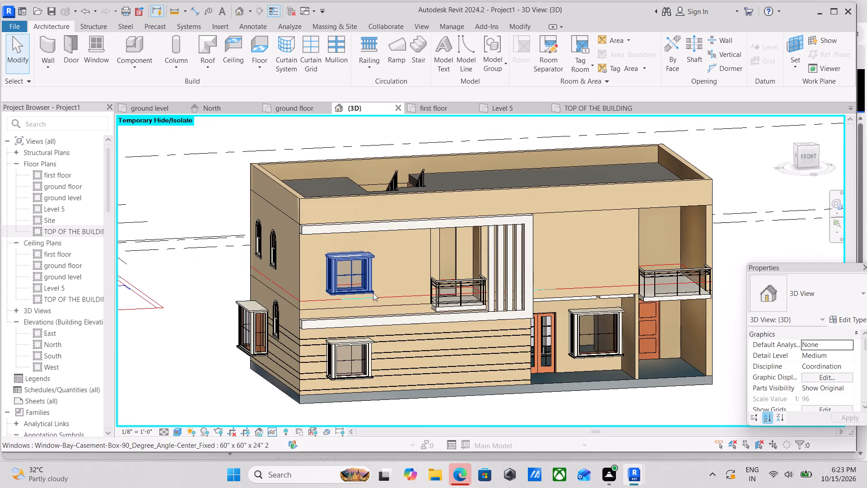
{"action": "scroll", "coordinate": [452, 307], "scroll_direction": "down", "scroll_amount": 1}
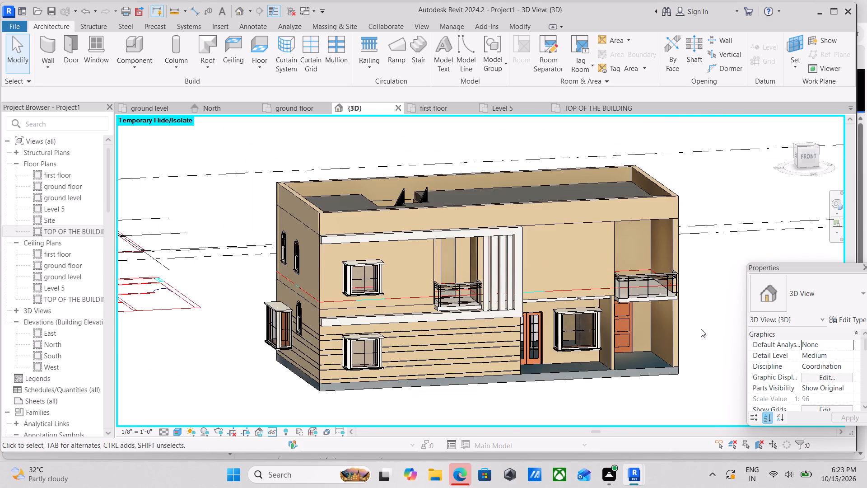
Inspect the first-floor front wall between the vertical fins and the far balcony, including its bottom edge.
{"action": "scroll", "coordinate": [612, 255], "scroll_direction": "up", "scroll_amount": 3}
{"action": "left_click", "coordinate": [616, 250]}
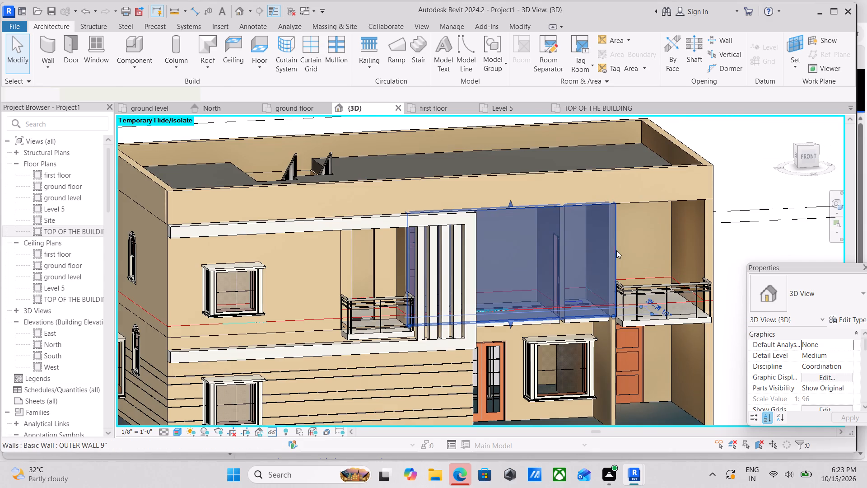
{"action": "scroll", "coordinate": [533, 277], "scroll_direction": "up", "scroll_amount": 3}
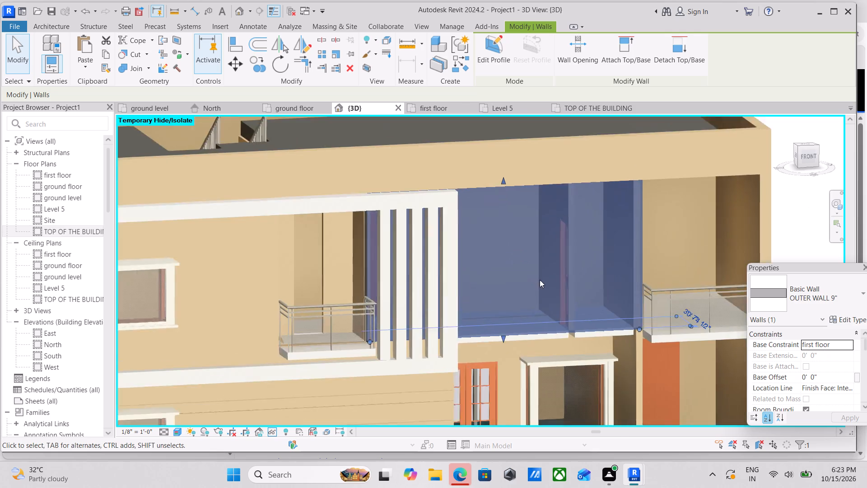
{"action": "scroll", "coordinate": [568, 286], "scroll_direction": "up", "scroll_amount": 3}
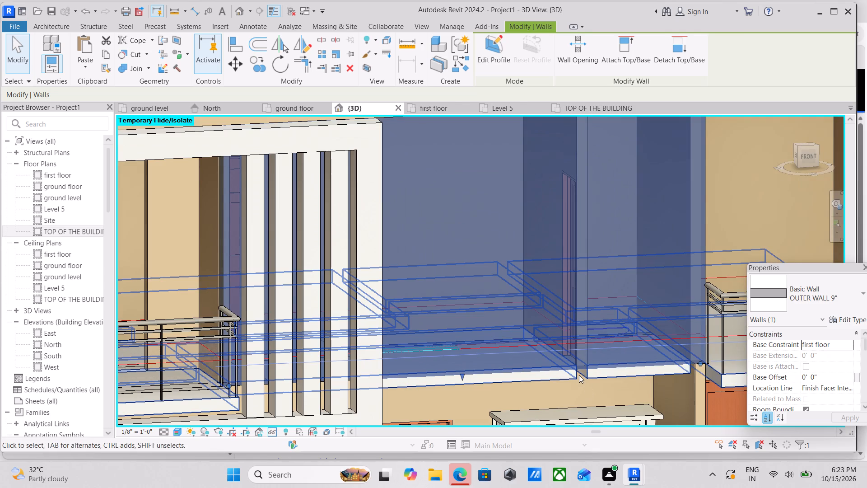
{"action": "scroll", "coordinate": [594, 378], "scroll_direction": "down", "scroll_amount": 3}
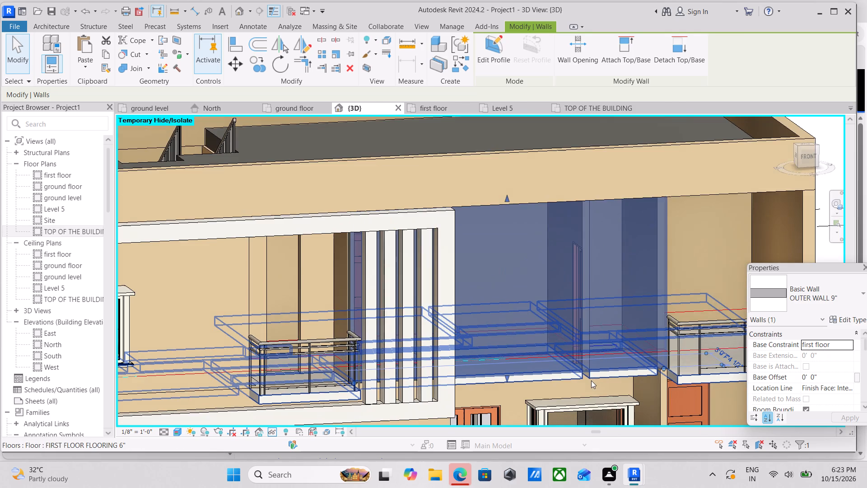
{"action": "key", "text": "Escape"}
Review the house exterior from the front, left and back sides.
{"action": "scroll", "coordinate": [597, 376], "scroll_direction": "down", "scroll_amount": 4}
{"action": "scroll", "coordinate": [544, 358], "scroll_direction": "down", "scroll_amount": 2}
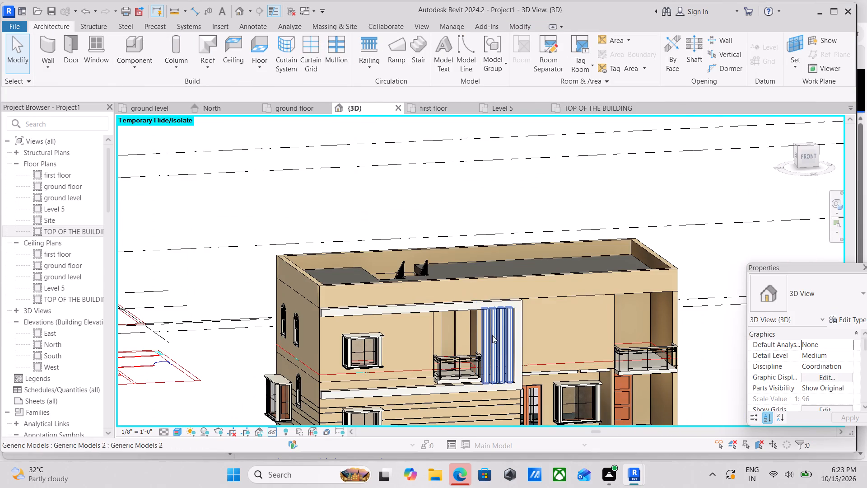
{"action": "middle_click_drag", "start_coordinate": [503, 345], "coordinate": [389, 339], "text": "shift"}
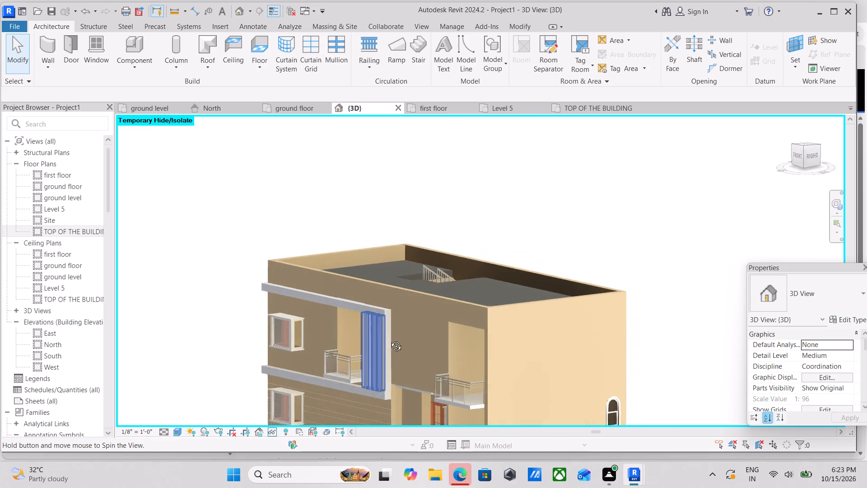
{"action": "middle_click_drag", "start_coordinate": [389, 339], "coordinate": [575, 360], "text": "shift"}
{"action": "middle_click_drag", "start_coordinate": [499, 384], "coordinate": [446, 304]}
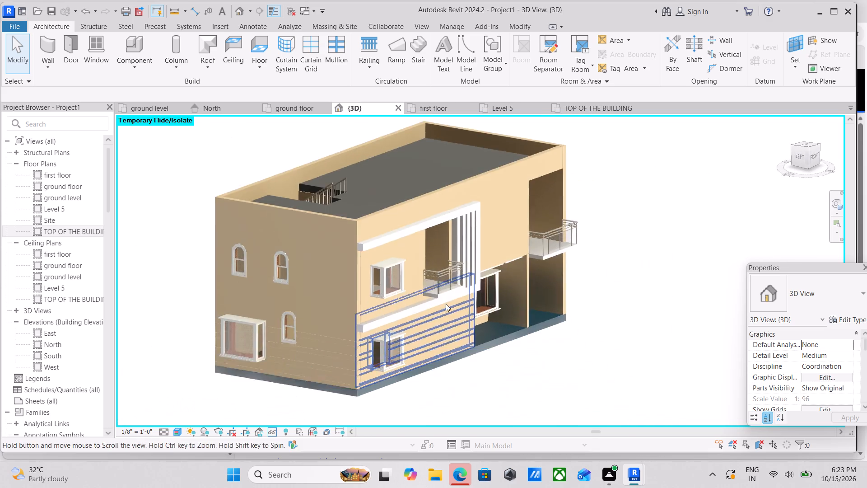
{"action": "middle_click_drag", "start_coordinate": [442, 305], "coordinate": [449, 349], "text": "shift"}
{"action": "middle_click_drag", "start_coordinate": [388, 276], "coordinate": [462, 240], "text": "shift"}
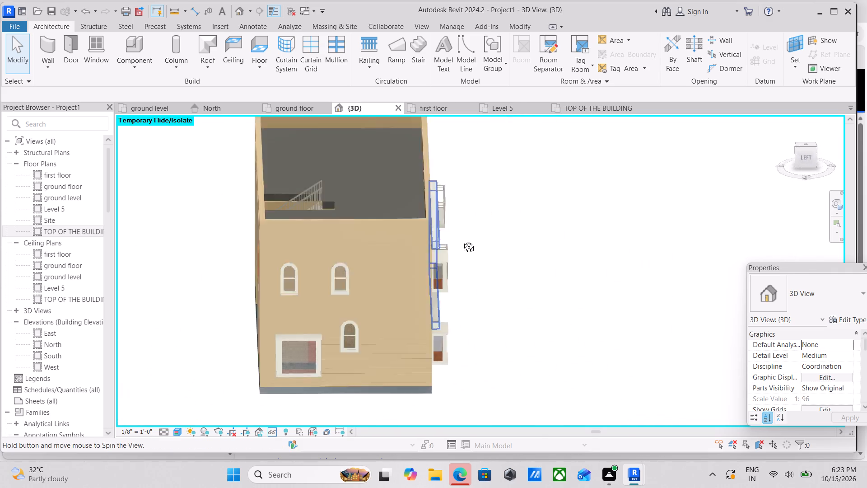
{"action": "middle_click_drag", "start_coordinate": [462, 240], "coordinate": [489, 247], "text": "shift"}
{"action": "middle_click_drag", "start_coordinate": [388, 263], "coordinate": [497, 262], "text": "shift"}
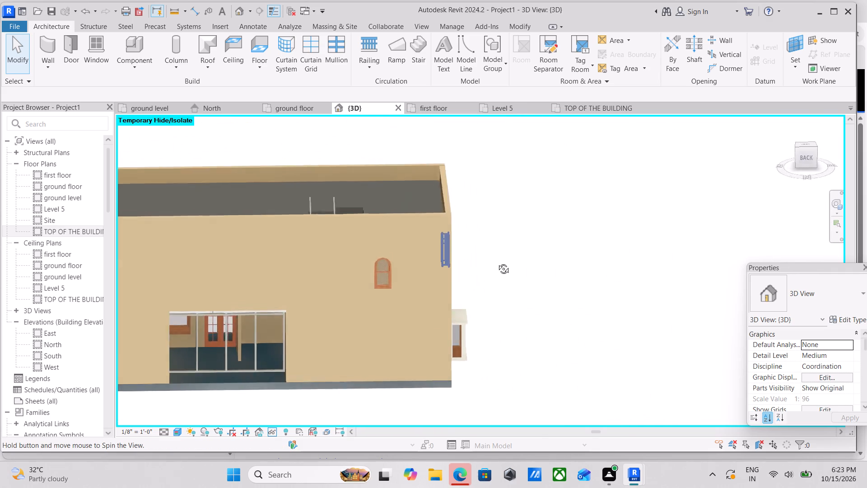
{"action": "middle_click_drag", "start_coordinate": [497, 262], "coordinate": [521, 258], "text": "shift"}
{"action": "middle_click_drag", "start_coordinate": [518, 260], "coordinate": [427, 276]}
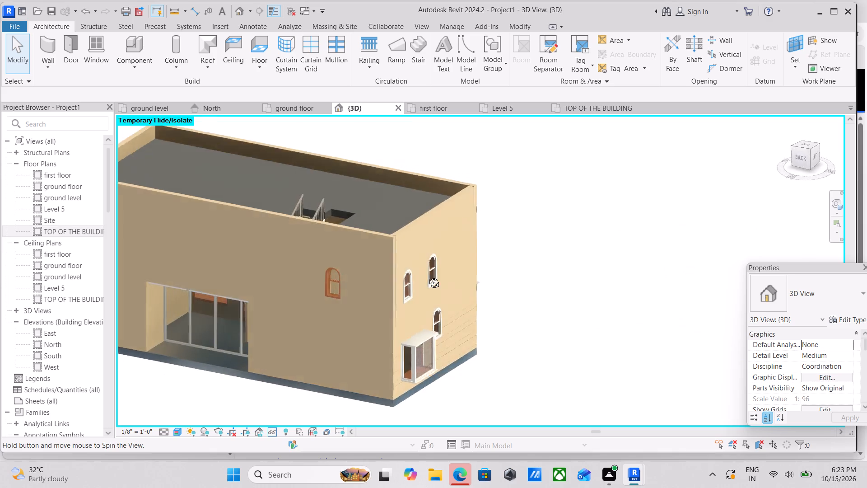
Review the house exterior around the back, left and front sides, including the roof parapet.
{"action": "middle_click_drag", "start_coordinate": [427, 276], "coordinate": [537, 234]}
{"action": "middle_click_drag", "start_coordinate": [426, 302], "coordinate": [414, 291], "text": "shift"}
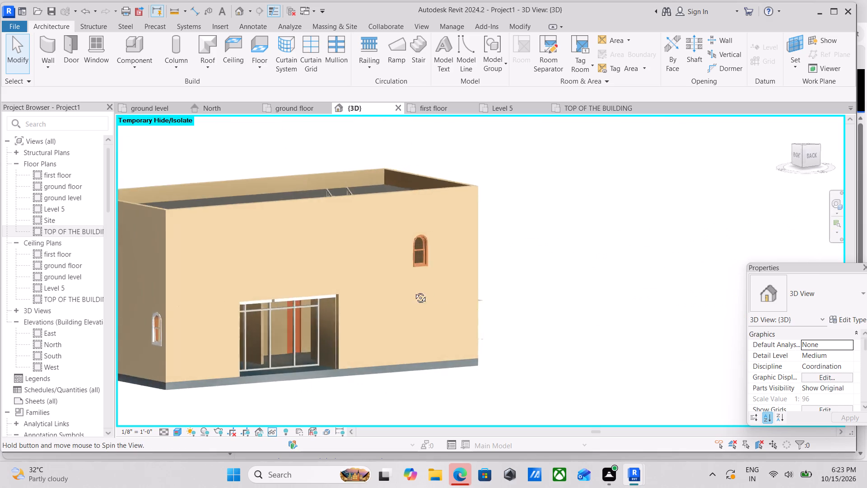
{"action": "middle_click_drag", "start_coordinate": [414, 291], "coordinate": [374, 318], "text": "shift"}
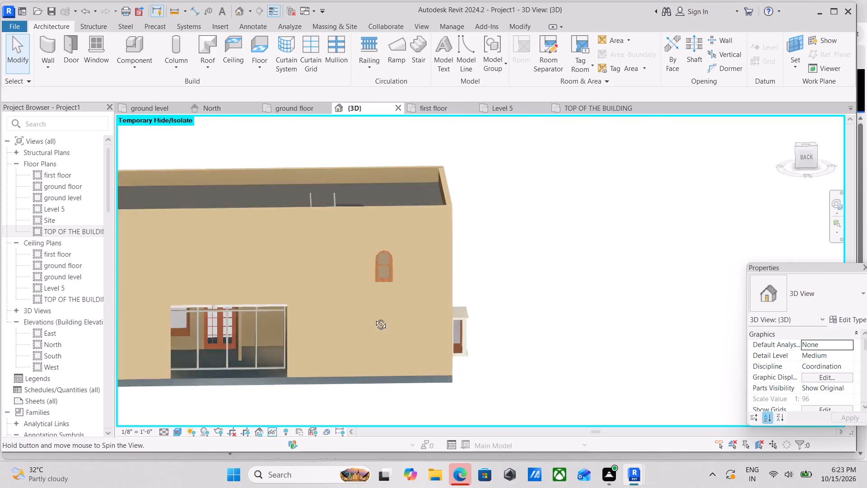
{"action": "middle_click_drag", "start_coordinate": [374, 318], "coordinate": [274, 327], "text": "shift"}
{"action": "scroll", "coordinate": [309, 295], "scroll_direction": "down", "scroll_amount": 1}
{"action": "middle_click_drag", "start_coordinate": [309, 295], "coordinate": [436, 281]}
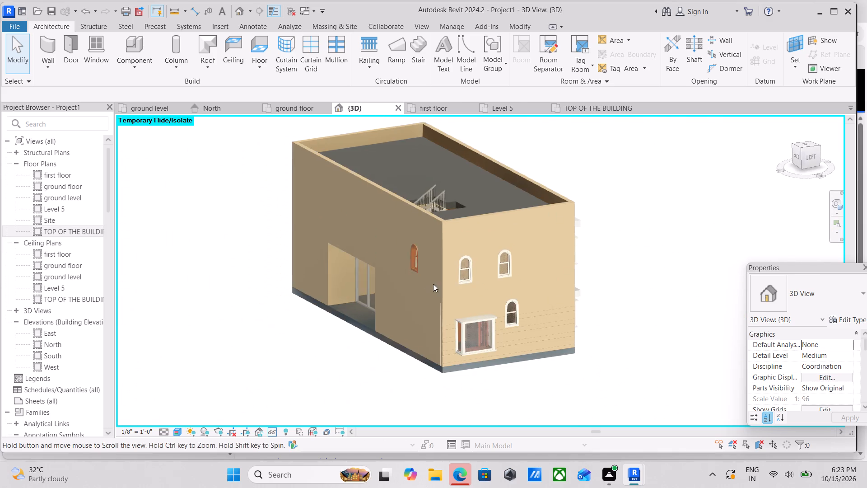
{"action": "middle_click_drag", "start_coordinate": [424, 291], "coordinate": [415, 299], "text": "shift"}
{"action": "scroll", "coordinate": [389, 300], "scroll_direction": "down", "scroll_amount": 1}
{"action": "middle_click_drag", "start_coordinate": [392, 298], "coordinate": [500, 285]}
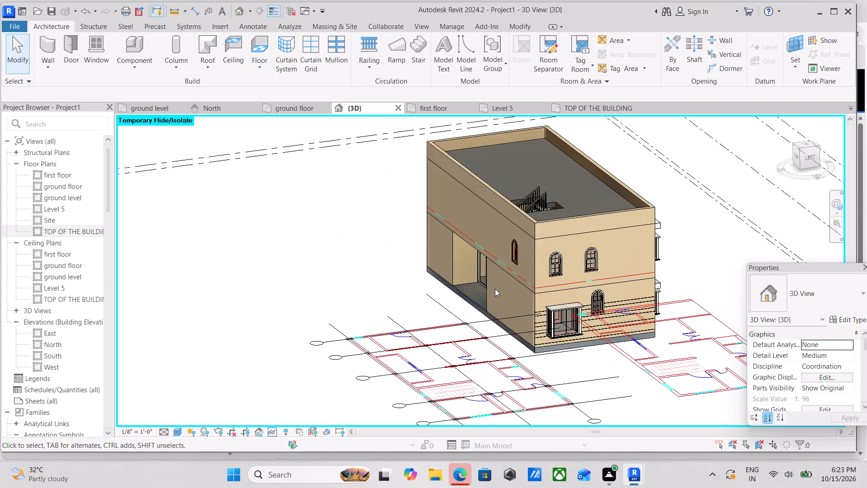
{"action": "scroll", "coordinate": [495, 289], "scroll_direction": "down", "scroll_amount": 1}
{"action": "middle_click_drag", "start_coordinate": [495, 289], "coordinate": [489, 300]}
{"action": "middle_click_drag", "start_coordinate": [489, 301], "coordinate": [493, 341], "text": "shift"}
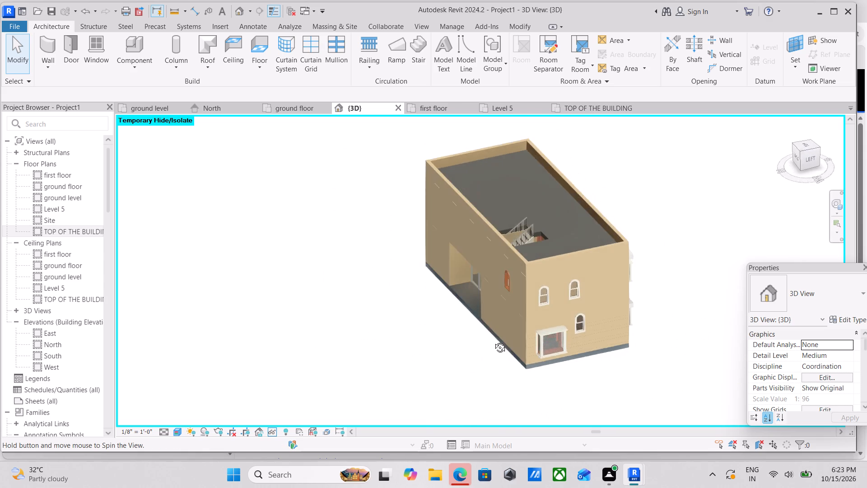
{"action": "middle_click_drag", "start_coordinate": [493, 341], "coordinate": [289, 267], "text": "shift"}
{"action": "middle_click_drag", "start_coordinate": [559, 284], "coordinate": [613, 332]}
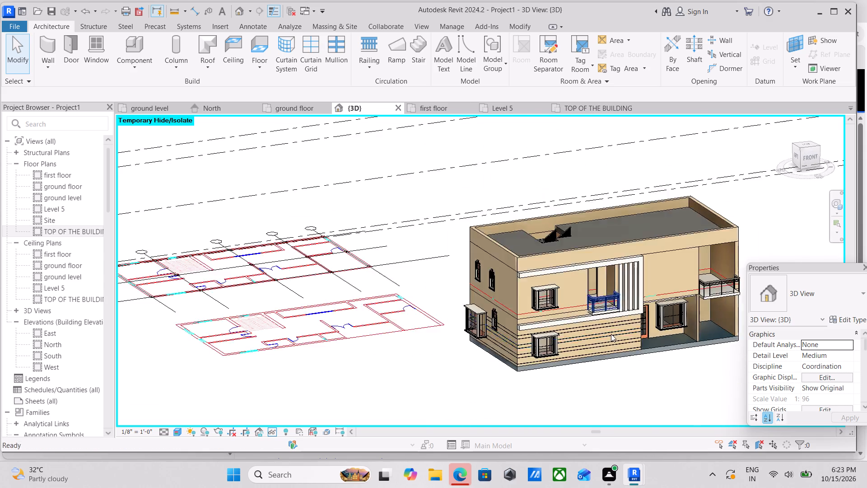
Examine the front balcony, vertical fins and white frame up close.
{"action": "scroll", "coordinate": [611, 334], "scroll_direction": "up", "scroll_amount": 4}
{"action": "middle_click_drag", "start_coordinate": [560, 317], "coordinate": [359, 301]}
{"action": "scroll", "coordinate": [468, 231], "scroll_direction": "up", "scroll_amount": 2}
{"action": "scroll", "coordinate": [425, 308], "scroll_direction": "up", "scroll_amount": 4}
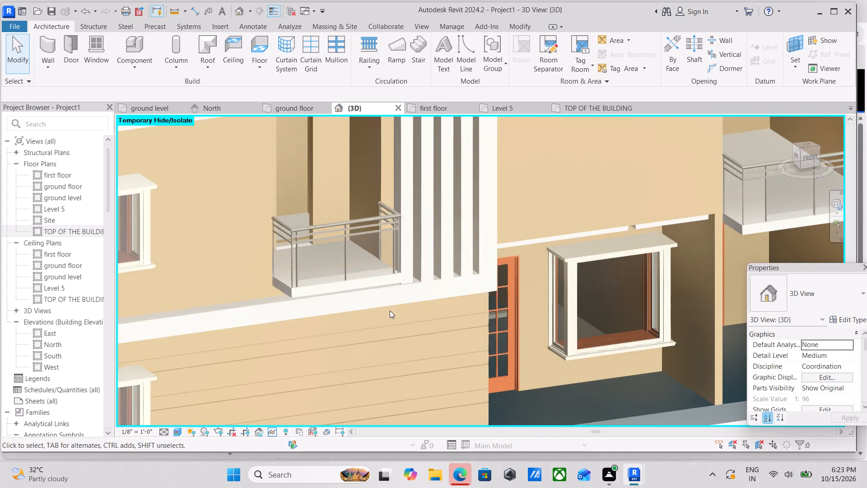
{"action": "scroll", "coordinate": [372, 307], "scroll_direction": "up", "scroll_amount": 5}
{"action": "scroll", "coordinate": [372, 306], "scroll_direction": "down", "scroll_amount": 5}
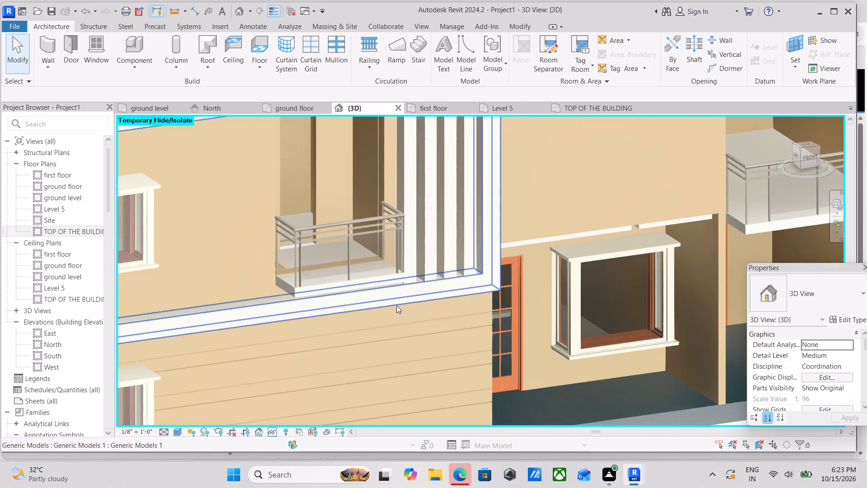
{"action": "middle_click_drag", "start_coordinate": [396, 306], "coordinate": [428, 336]}
{"action": "scroll", "coordinate": [429, 337], "scroll_direction": "down", "scroll_amount": 1}
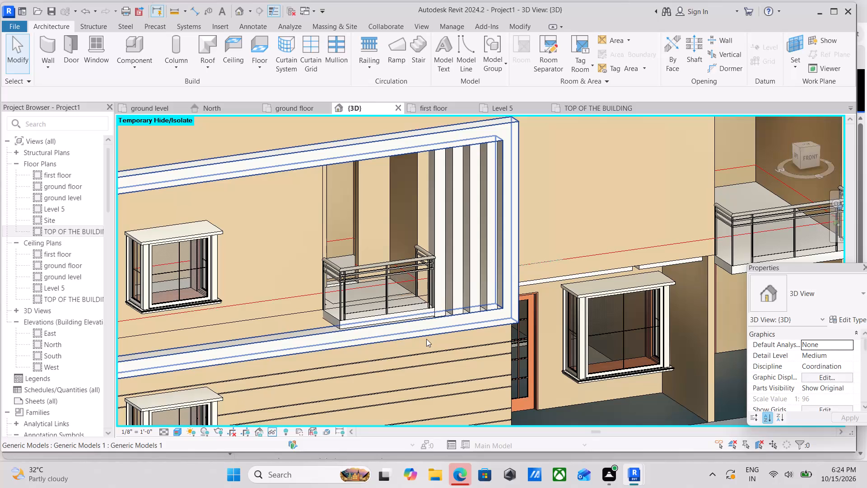
{"action": "scroll", "coordinate": [426, 339], "scroll_direction": "down", "scroll_amount": 3}
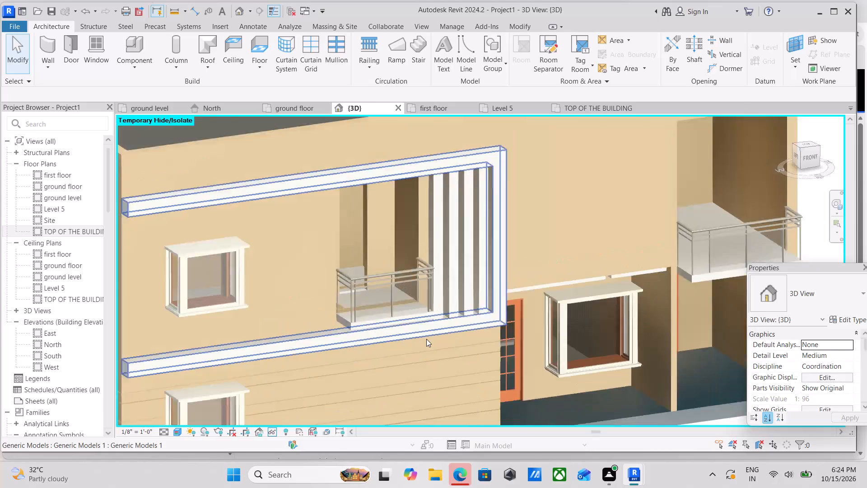
Review the front facade as a whole, including the roof, both balconies and the ground-floor reveals.
{"action": "scroll", "coordinate": [461, 347], "scroll_direction": "down", "scroll_amount": 2}
{"action": "middle_click_drag", "start_coordinate": [466, 347], "coordinate": [555, 294]}
{"action": "scroll", "coordinate": [549, 310], "scroll_direction": "down", "scroll_amount": 2}
{"action": "middle_click_drag", "start_coordinate": [547, 316], "coordinate": [543, 342]}
{"action": "scroll", "coordinate": [512, 349], "scroll_direction": "down", "scroll_amount": 1}
{"action": "middle_click_drag", "start_coordinate": [512, 349], "coordinate": [533, 334]}
{"action": "middle_click_drag", "start_coordinate": [480, 341], "coordinate": [506, 358]}
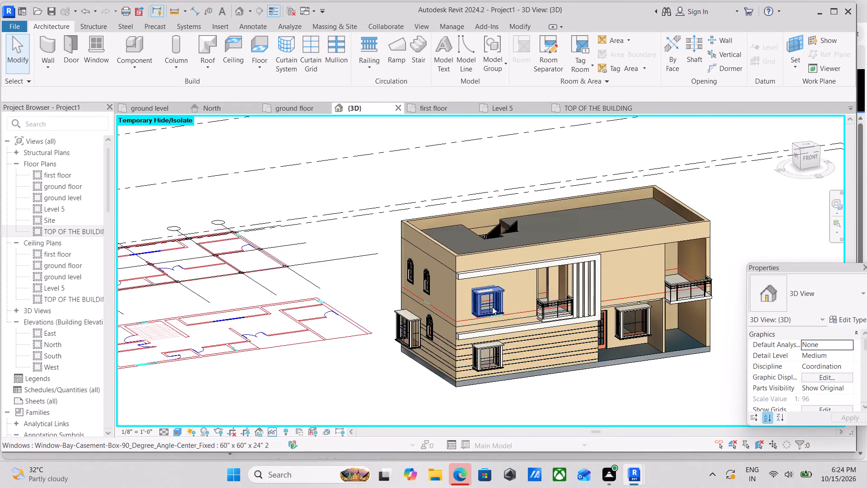
{"action": "scroll", "coordinate": [492, 304], "scroll_direction": "up", "scroll_amount": 2}
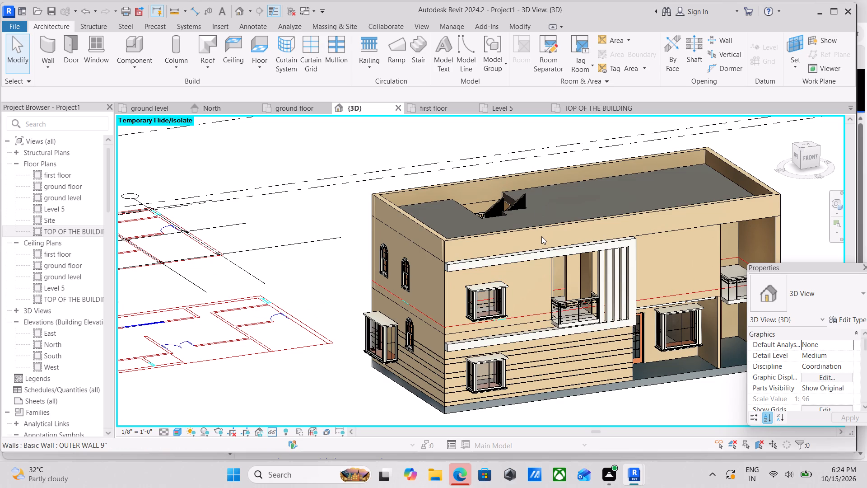
{"action": "scroll", "coordinate": [513, 274], "scroll_direction": "down", "scroll_amount": 2}
{"action": "middle_click_drag", "start_coordinate": [510, 276], "coordinate": [559, 282], "text": "shift"}
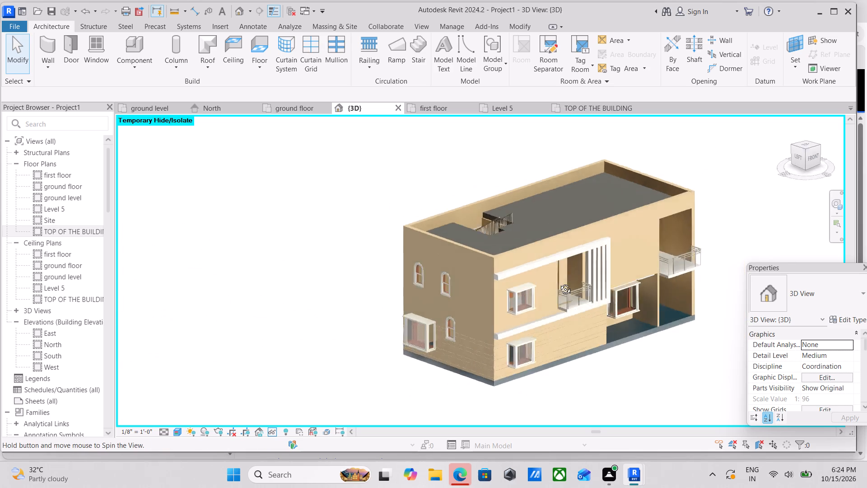
{"action": "middle_click_drag", "start_coordinate": [559, 282], "coordinate": [469, 343], "text": "shift"}
{"action": "scroll", "coordinate": [613, 364], "scroll_direction": "up", "scroll_amount": 2}
{"action": "middle_click_drag", "start_coordinate": [614, 357], "coordinate": [583, 353]}
{"action": "scroll", "coordinate": [690, 312], "scroll_direction": "up", "scroll_amount": 2}
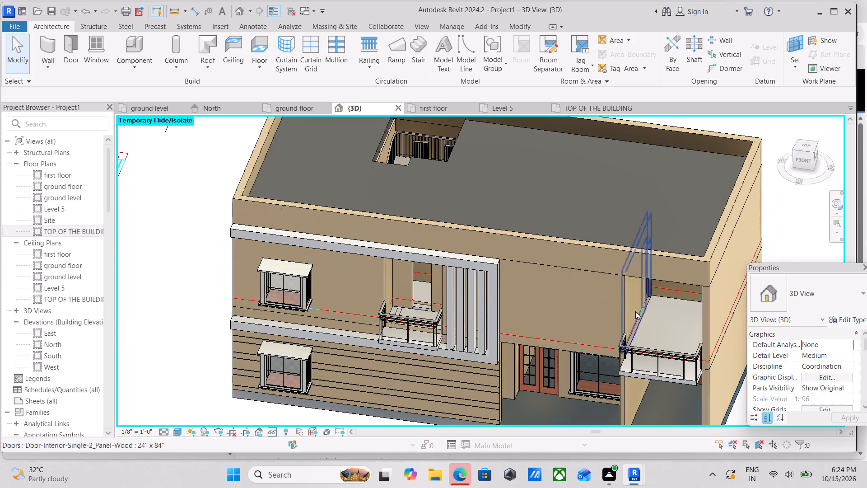
{"action": "scroll", "coordinate": [642, 333], "scroll_direction": "down", "scroll_amount": 1}
{"action": "middle_click_drag", "start_coordinate": [642, 333], "coordinate": [671, 305]}
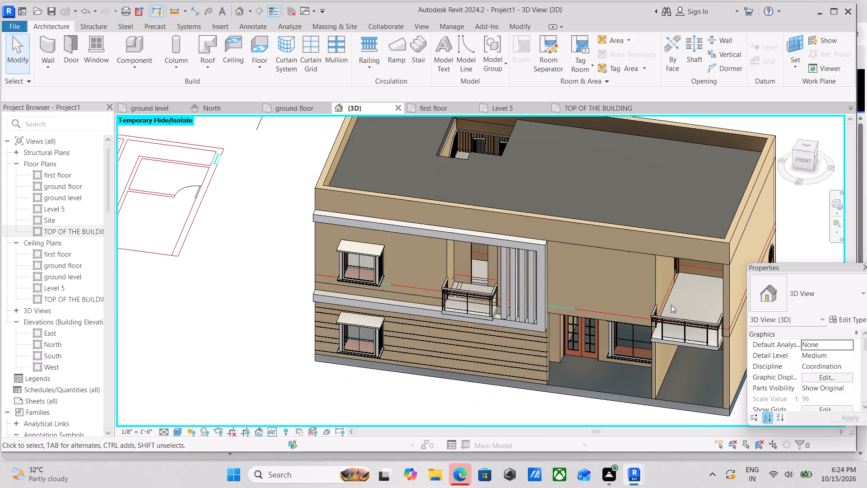
{"action": "scroll", "coordinate": [545, 354], "scroll_direction": "down", "scroll_amount": 1}
{"action": "middle_click_drag", "start_coordinate": [549, 351], "coordinate": [589, 316]}
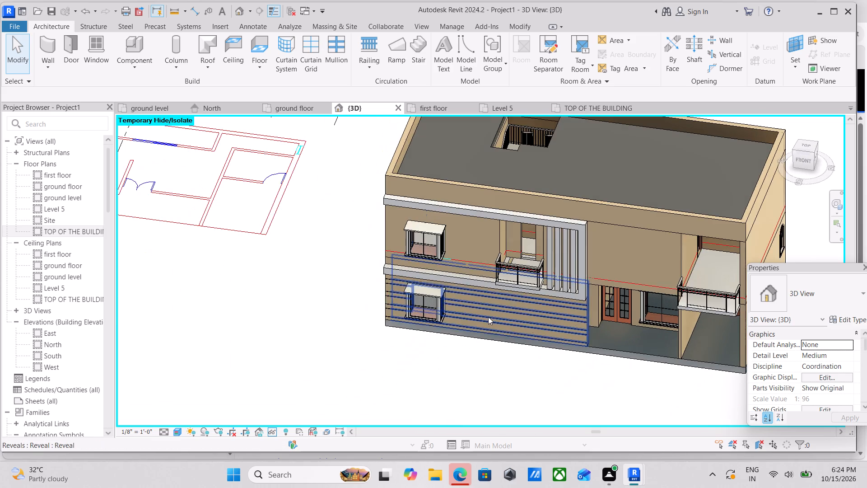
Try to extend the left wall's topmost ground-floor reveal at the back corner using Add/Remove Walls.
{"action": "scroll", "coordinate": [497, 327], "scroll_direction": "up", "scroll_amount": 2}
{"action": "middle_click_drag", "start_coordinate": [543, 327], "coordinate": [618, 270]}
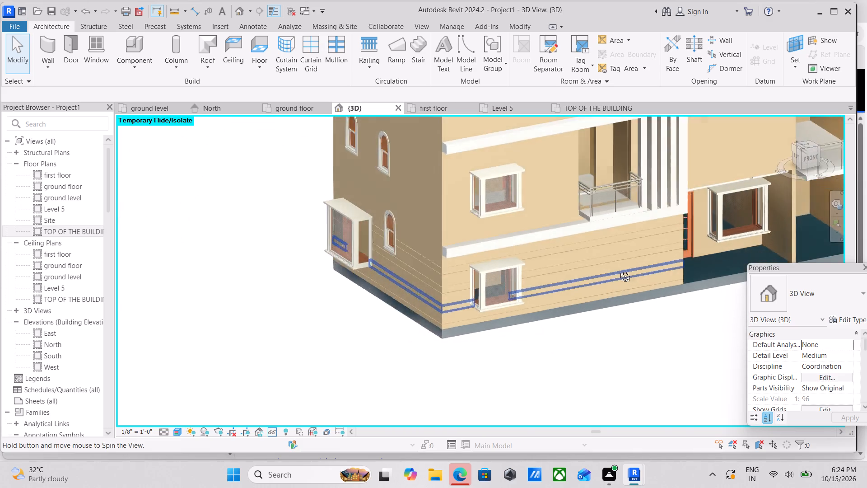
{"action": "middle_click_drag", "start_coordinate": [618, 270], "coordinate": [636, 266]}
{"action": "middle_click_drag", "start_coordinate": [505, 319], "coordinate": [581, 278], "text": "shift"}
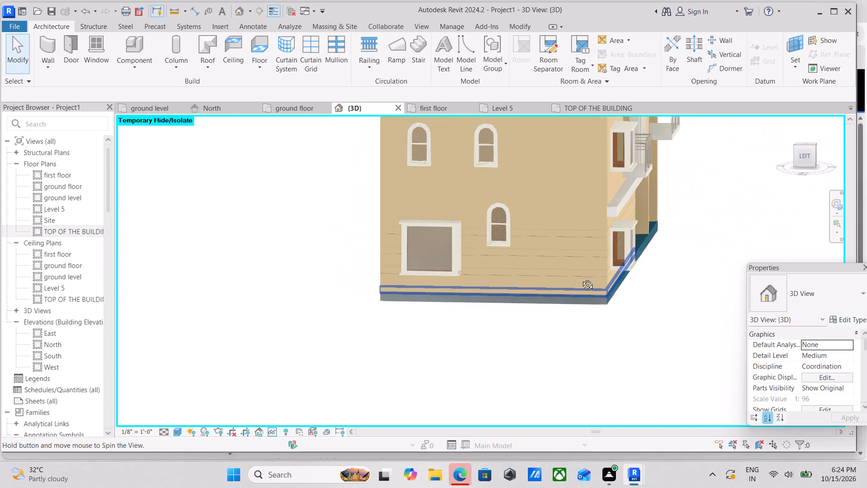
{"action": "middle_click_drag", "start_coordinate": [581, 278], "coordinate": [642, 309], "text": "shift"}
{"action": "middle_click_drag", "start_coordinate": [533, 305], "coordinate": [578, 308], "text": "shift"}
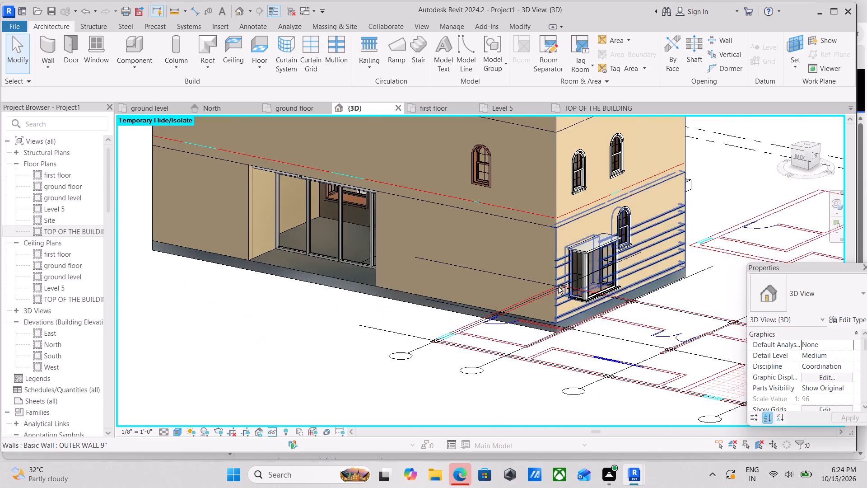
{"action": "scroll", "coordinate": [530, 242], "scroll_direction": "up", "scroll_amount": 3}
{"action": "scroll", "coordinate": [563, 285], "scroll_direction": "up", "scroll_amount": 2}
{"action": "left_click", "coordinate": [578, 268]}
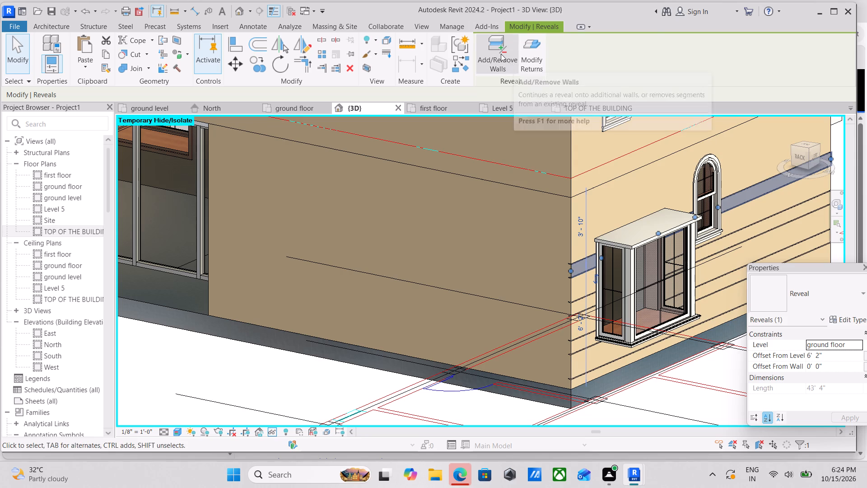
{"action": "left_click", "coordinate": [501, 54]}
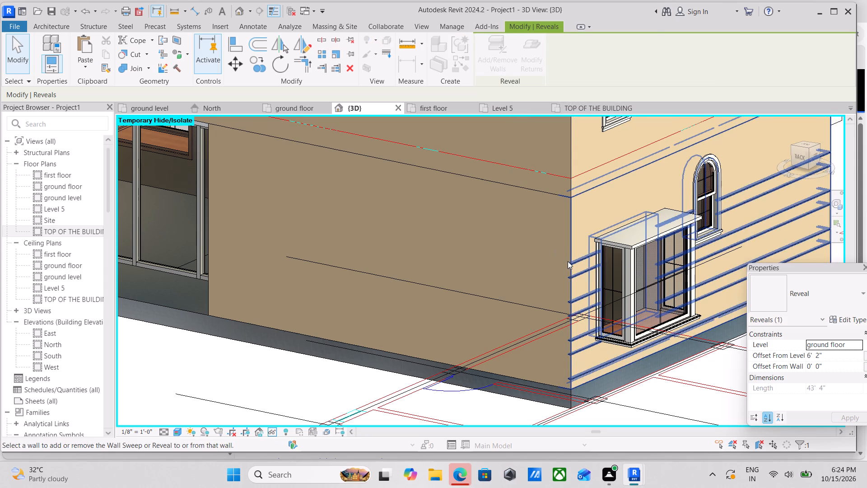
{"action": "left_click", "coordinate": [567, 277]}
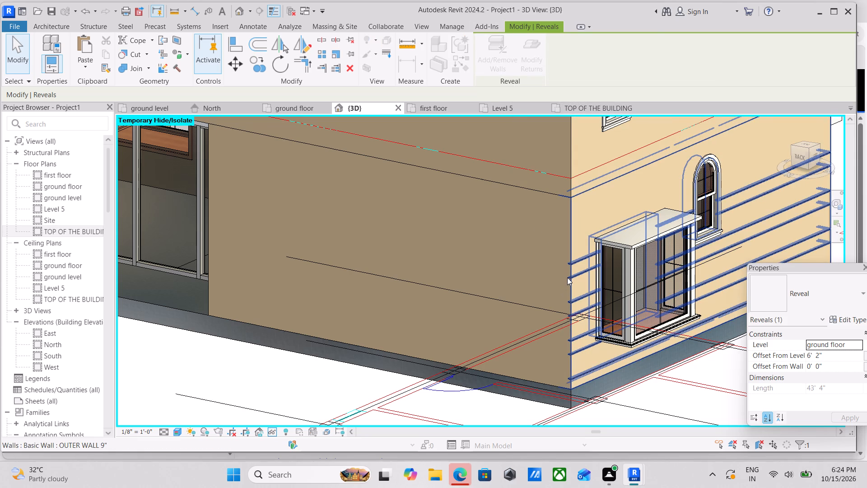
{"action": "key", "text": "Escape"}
Undo the last two changes.
{"action": "scroll", "coordinate": [566, 254], "scroll_direction": "down", "scroll_amount": 2}
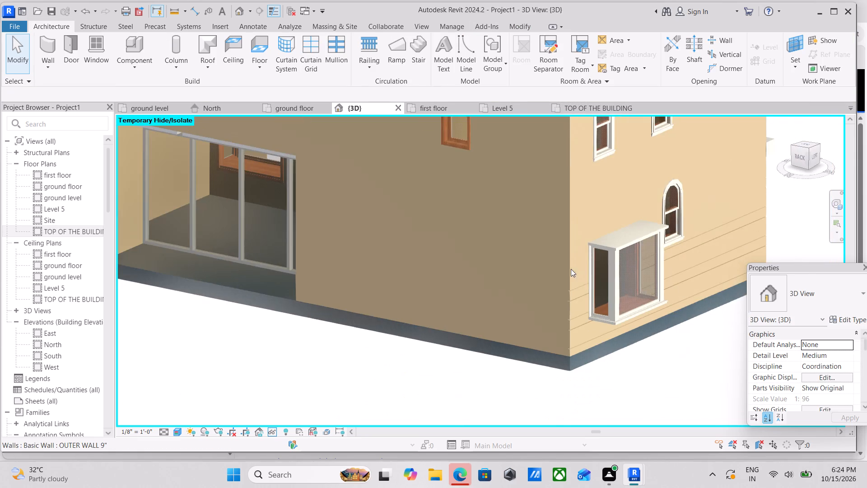
{"action": "key", "text": "ctrl+z"}
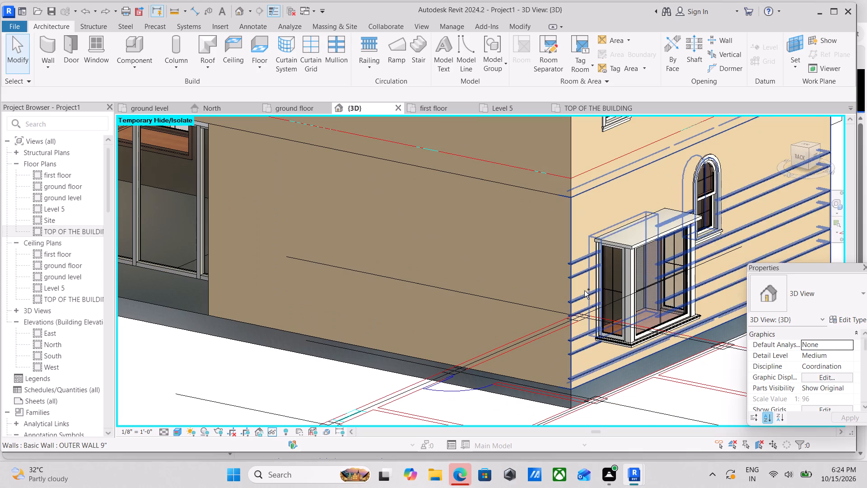
{"action": "key", "text": "ctrl+z"}
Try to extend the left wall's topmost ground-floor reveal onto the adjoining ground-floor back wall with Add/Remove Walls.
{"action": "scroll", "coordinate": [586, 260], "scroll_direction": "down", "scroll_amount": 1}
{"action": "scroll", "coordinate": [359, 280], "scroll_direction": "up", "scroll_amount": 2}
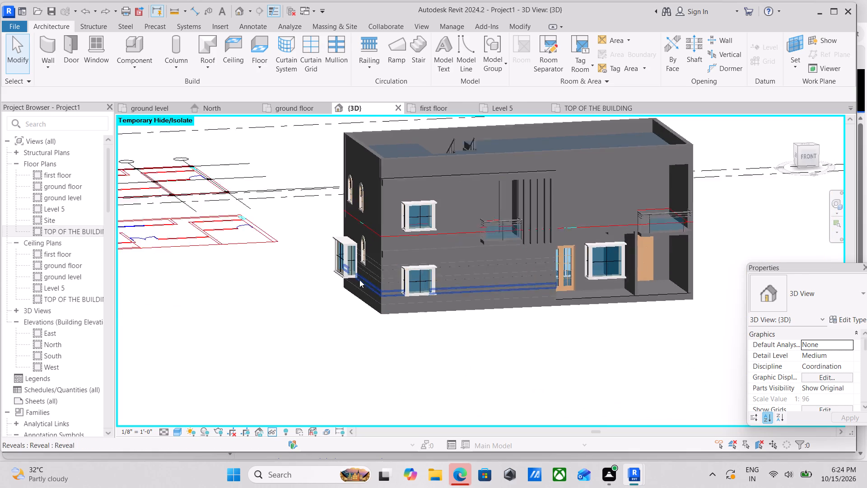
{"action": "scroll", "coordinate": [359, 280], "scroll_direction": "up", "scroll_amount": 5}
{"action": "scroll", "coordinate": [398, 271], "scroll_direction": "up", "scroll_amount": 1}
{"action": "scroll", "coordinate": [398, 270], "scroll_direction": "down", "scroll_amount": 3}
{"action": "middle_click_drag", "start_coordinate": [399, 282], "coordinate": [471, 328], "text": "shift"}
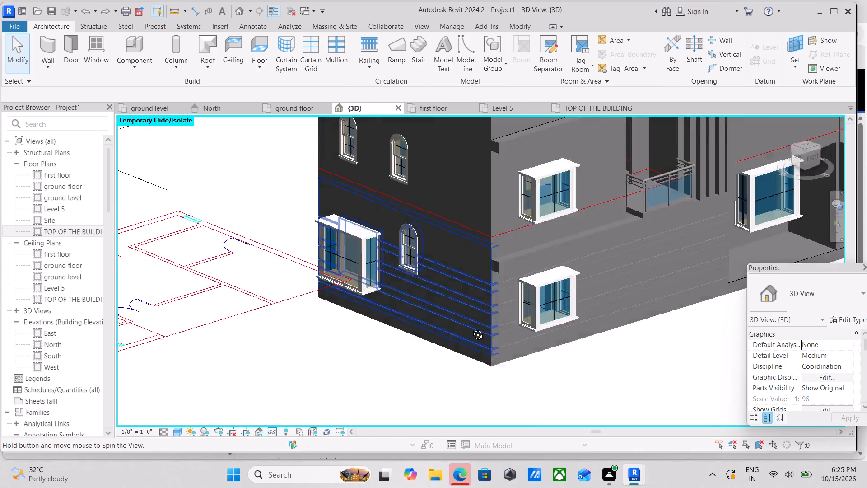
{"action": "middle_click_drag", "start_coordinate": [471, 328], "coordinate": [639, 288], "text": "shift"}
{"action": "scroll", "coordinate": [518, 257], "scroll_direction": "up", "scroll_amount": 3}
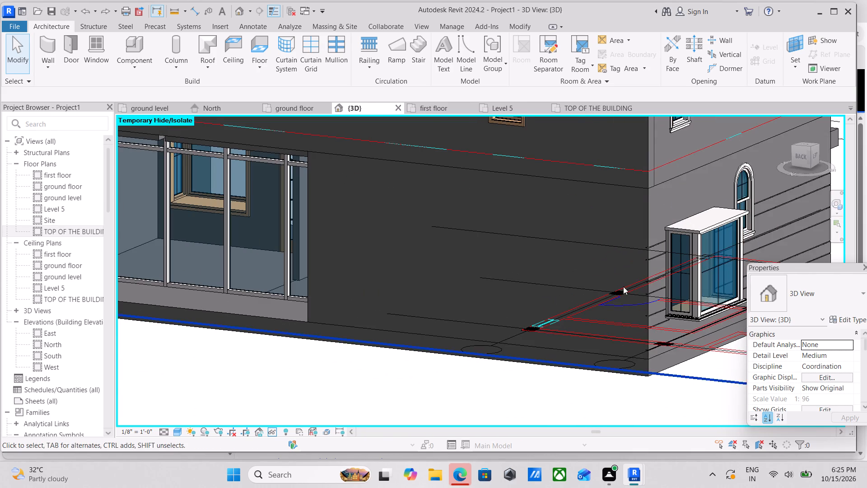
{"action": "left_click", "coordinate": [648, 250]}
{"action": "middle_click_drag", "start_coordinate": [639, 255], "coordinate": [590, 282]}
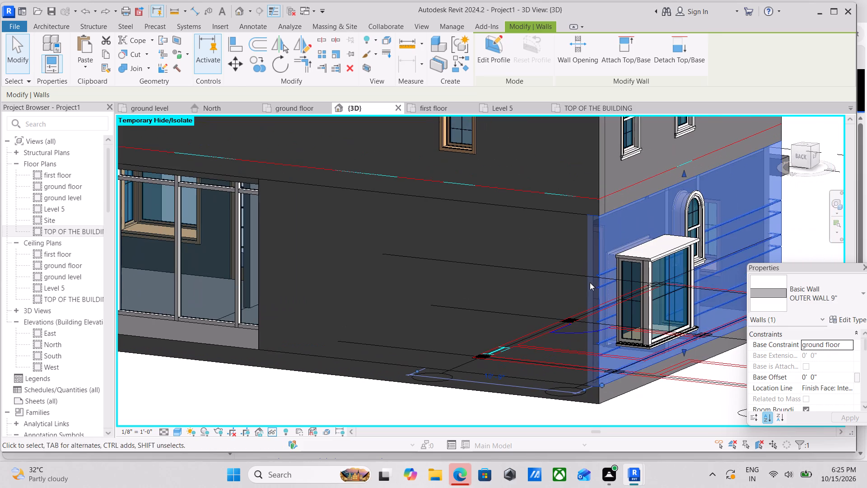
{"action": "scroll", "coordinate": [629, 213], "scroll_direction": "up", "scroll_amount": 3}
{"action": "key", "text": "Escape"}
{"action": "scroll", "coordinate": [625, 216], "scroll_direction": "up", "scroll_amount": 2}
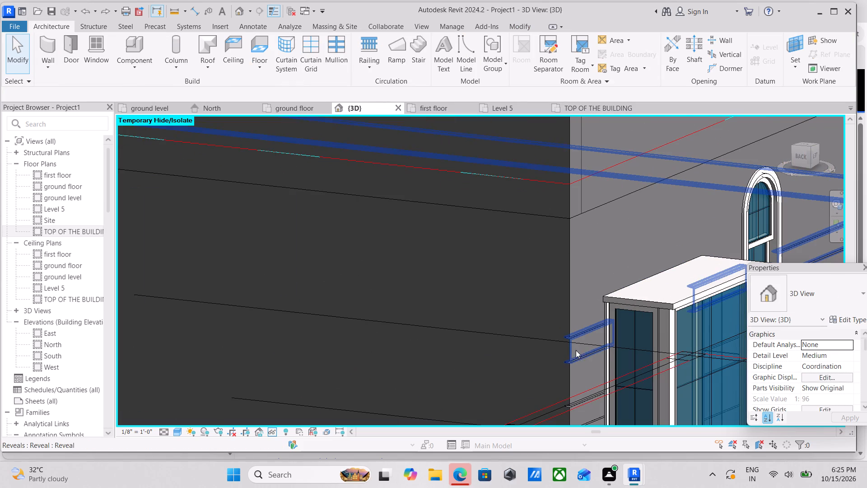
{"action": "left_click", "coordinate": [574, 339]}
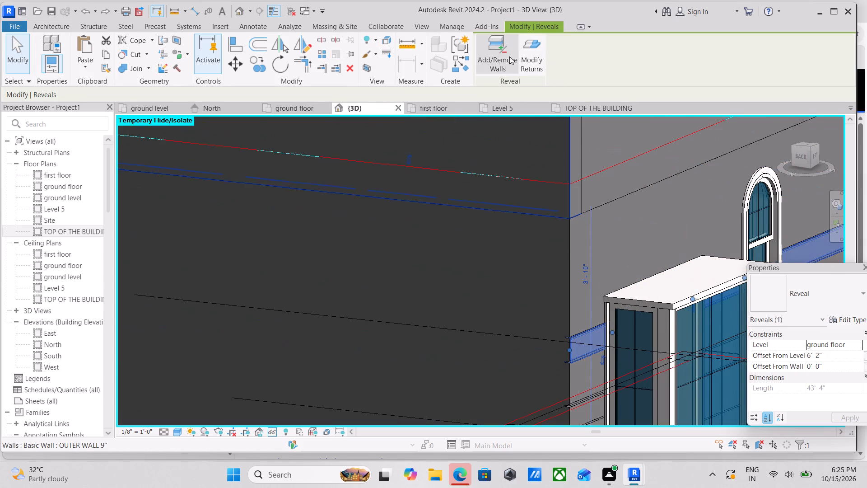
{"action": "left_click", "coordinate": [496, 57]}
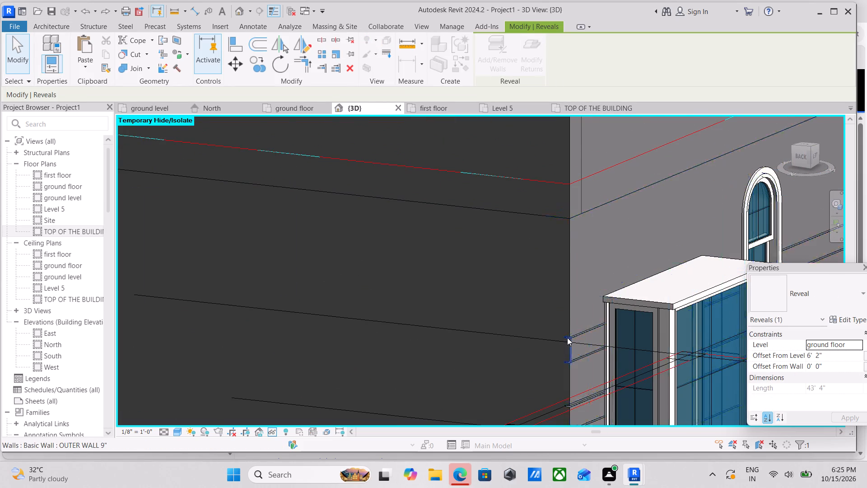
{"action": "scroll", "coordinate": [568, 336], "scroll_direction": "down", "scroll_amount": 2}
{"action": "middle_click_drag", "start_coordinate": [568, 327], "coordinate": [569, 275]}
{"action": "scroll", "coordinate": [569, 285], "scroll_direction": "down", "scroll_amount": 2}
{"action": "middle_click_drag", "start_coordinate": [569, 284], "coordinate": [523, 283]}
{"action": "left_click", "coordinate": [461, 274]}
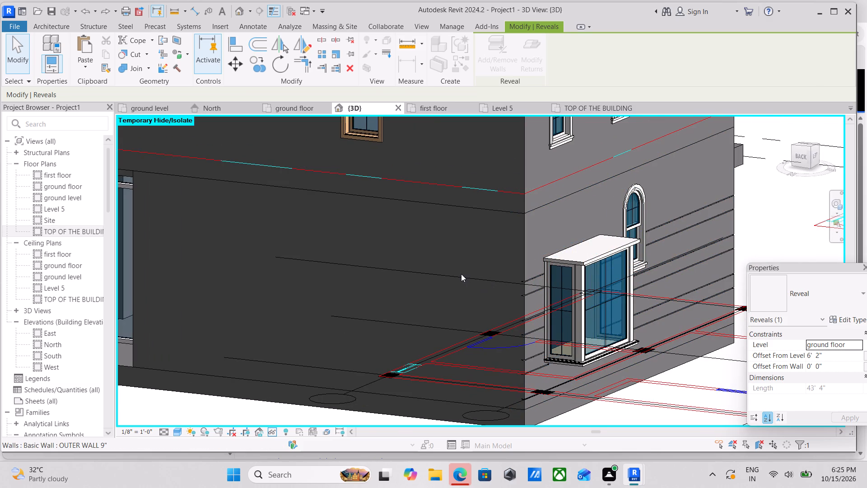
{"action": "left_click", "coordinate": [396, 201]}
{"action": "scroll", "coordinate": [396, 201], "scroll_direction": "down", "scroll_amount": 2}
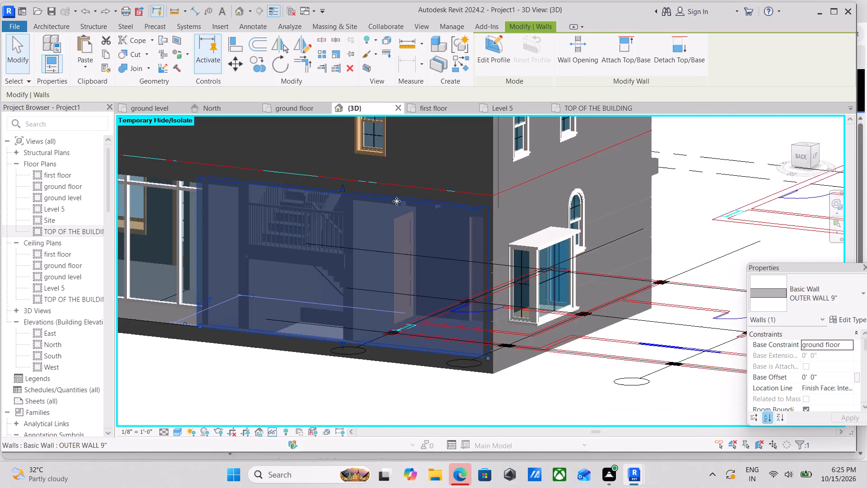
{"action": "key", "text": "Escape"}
Examine the house exterior from the back corner round to a straight-on front view.
{"action": "scroll", "coordinate": [518, 307], "scroll_direction": "down", "scroll_amount": 5}
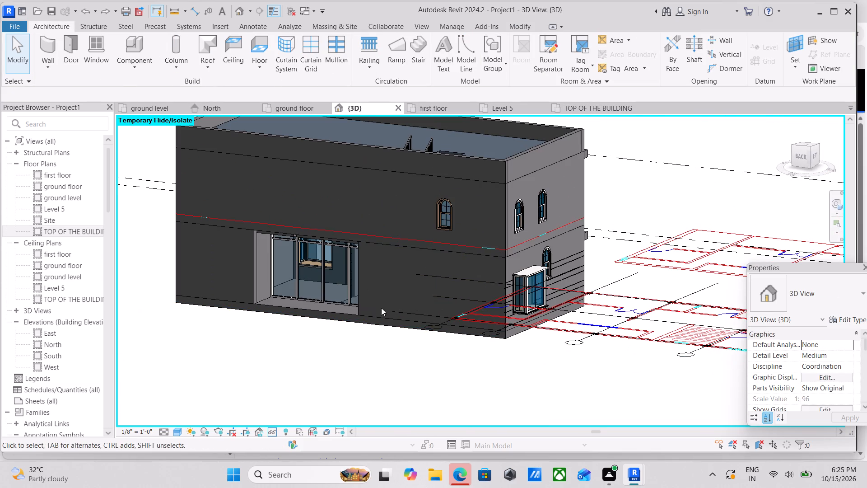
{"action": "middle_click_drag", "start_coordinate": [345, 293], "coordinate": [536, 303], "text": "shift"}
{"action": "middle_click_drag", "start_coordinate": [480, 336], "coordinate": [565, 300]}
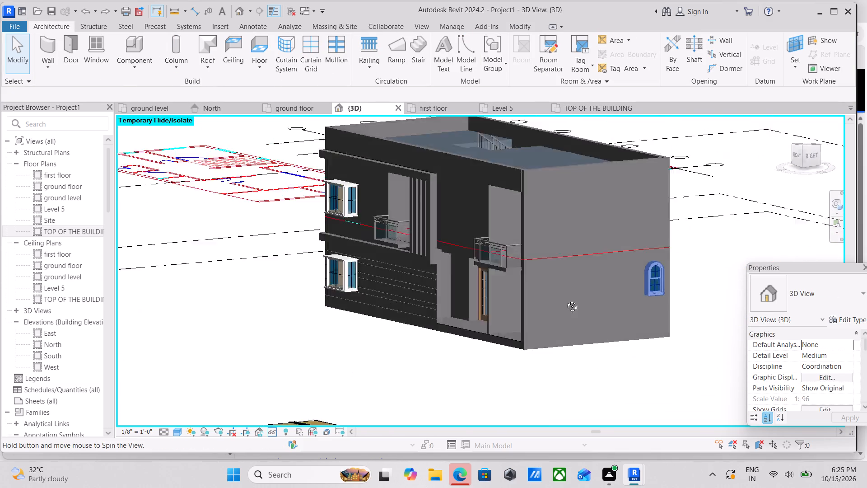
{"action": "middle_click_drag", "start_coordinate": [565, 300], "coordinate": [640, 304]}
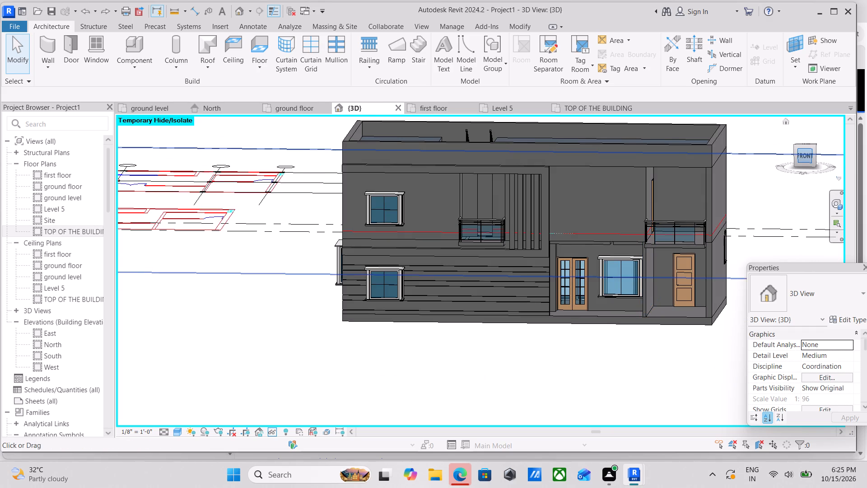
{"action": "left_click", "coordinate": [809, 159]}
{"action": "scroll", "coordinate": [664, 220], "scroll_direction": "up", "scroll_amount": 11}
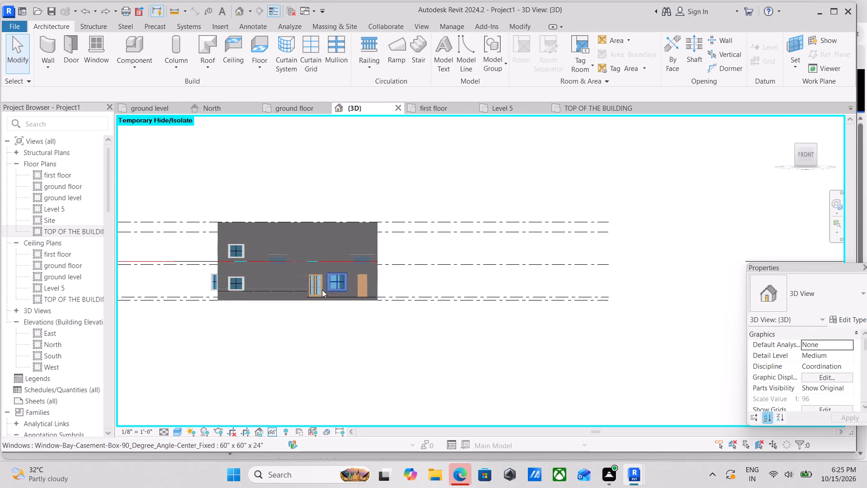
{"action": "middle_click_drag", "start_coordinate": [322, 290], "coordinate": [398, 301]}
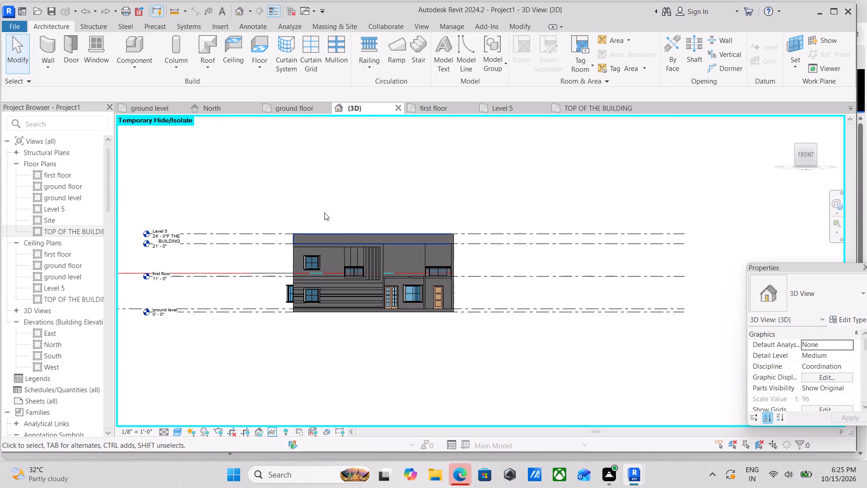
{"action": "scroll", "coordinate": [323, 216], "scroll_direction": "up", "scroll_amount": 3}
{"action": "middle_click_drag", "start_coordinate": [322, 219], "coordinate": [327, 235]}
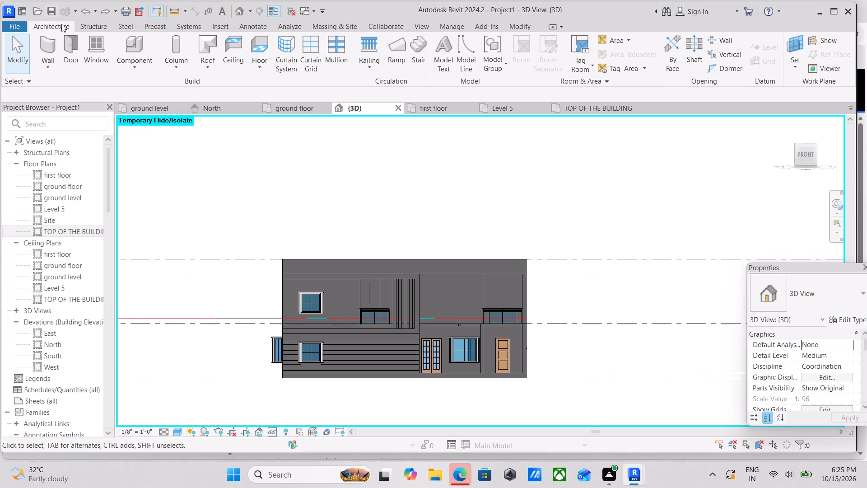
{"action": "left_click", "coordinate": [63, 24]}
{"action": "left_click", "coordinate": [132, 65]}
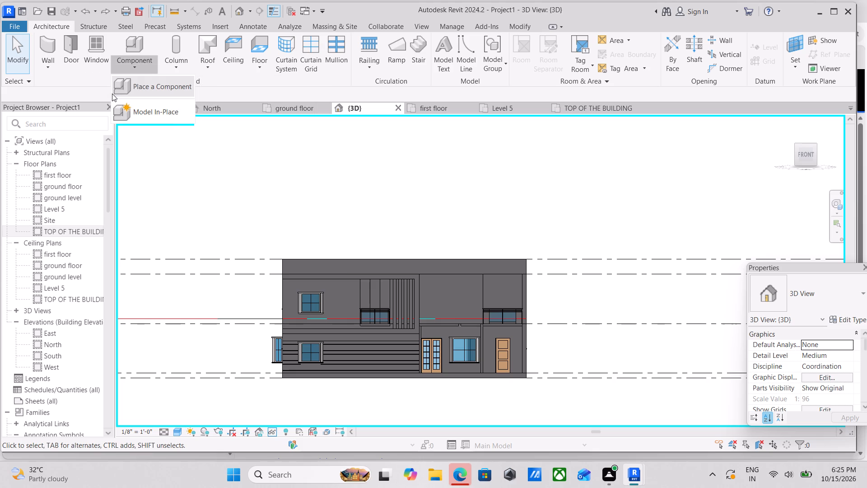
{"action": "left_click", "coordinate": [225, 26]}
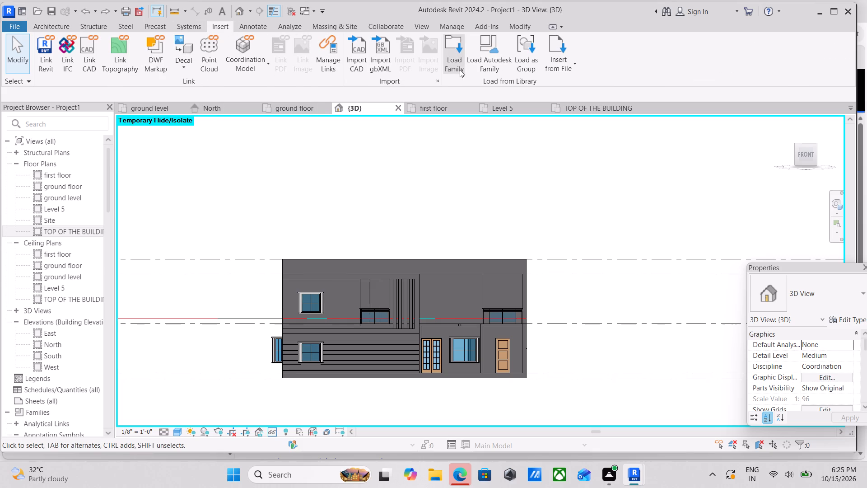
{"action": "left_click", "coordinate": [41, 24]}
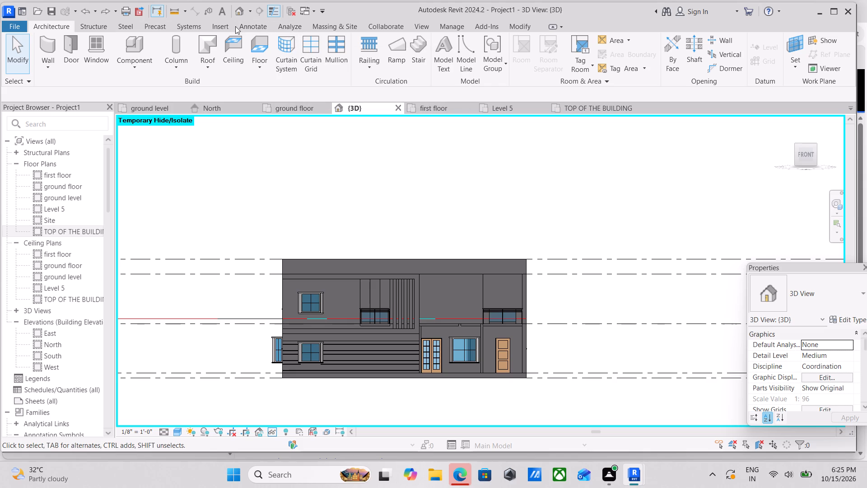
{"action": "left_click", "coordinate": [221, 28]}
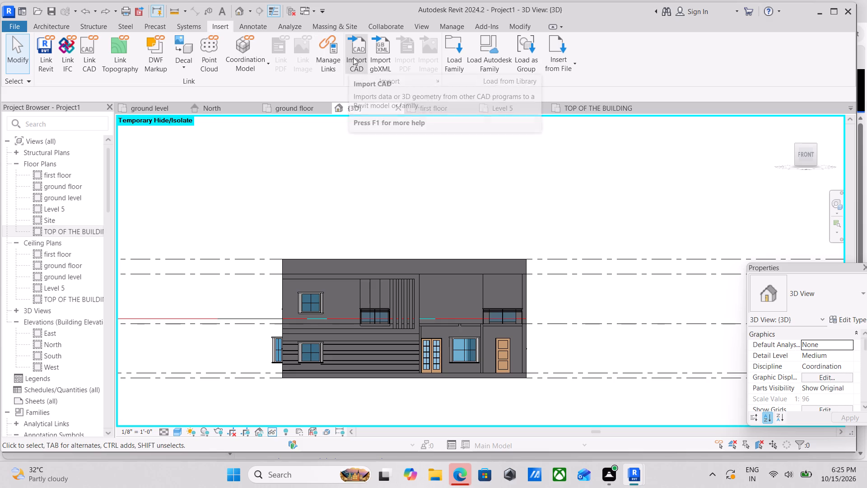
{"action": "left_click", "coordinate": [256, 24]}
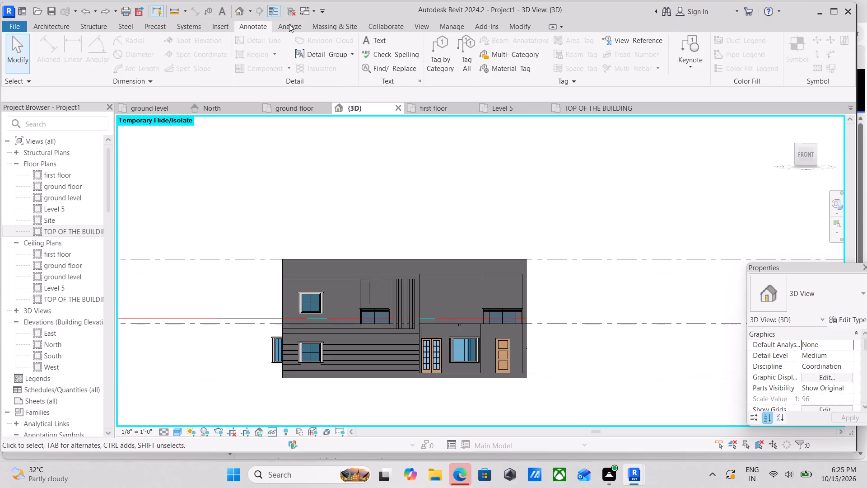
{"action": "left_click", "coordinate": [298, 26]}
Create a rectangular Grassland - 16" toposolid around the house in the Site plan, about 9' beyond its right wall and 6' beyond its back wall.
{"action": "left_click", "coordinate": [327, 28]}
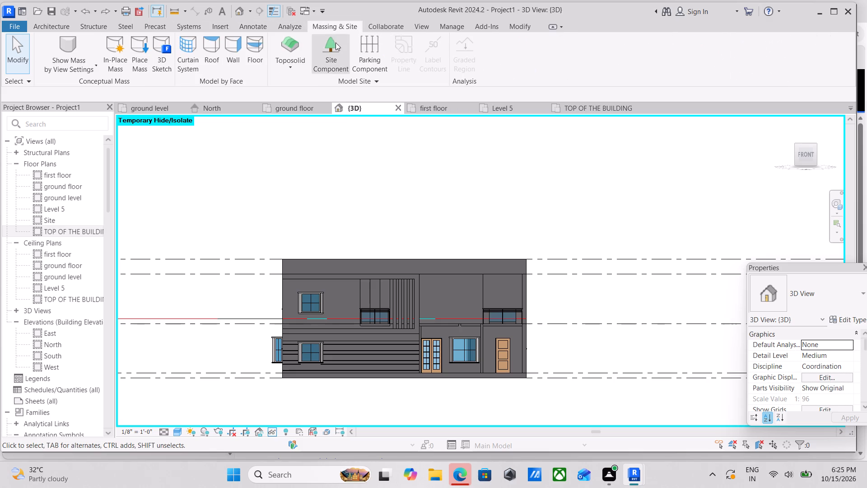
{"action": "left_click", "coordinate": [298, 66]}
{"action": "left_click", "coordinate": [320, 91]}
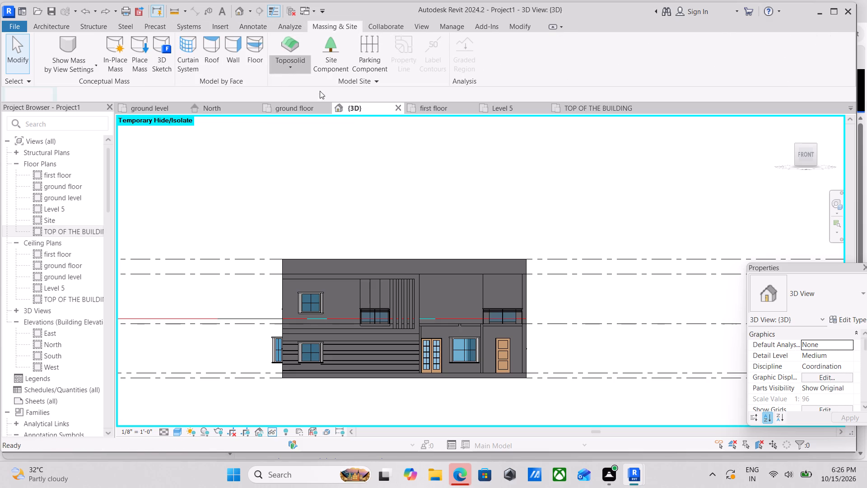
{"action": "double_click", "coordinate": [46, 217]}
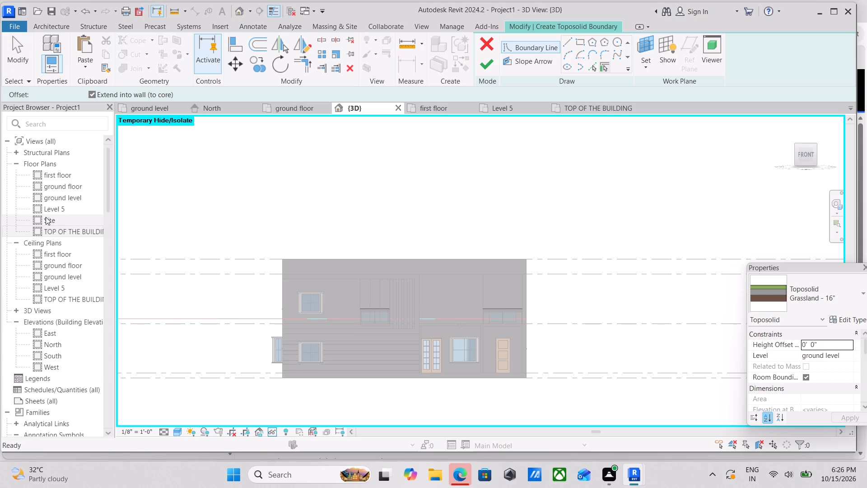
{"action": "scroll", "coordinate": [310, 242], "scroll_direction": "up", "scroll_amount": 10}
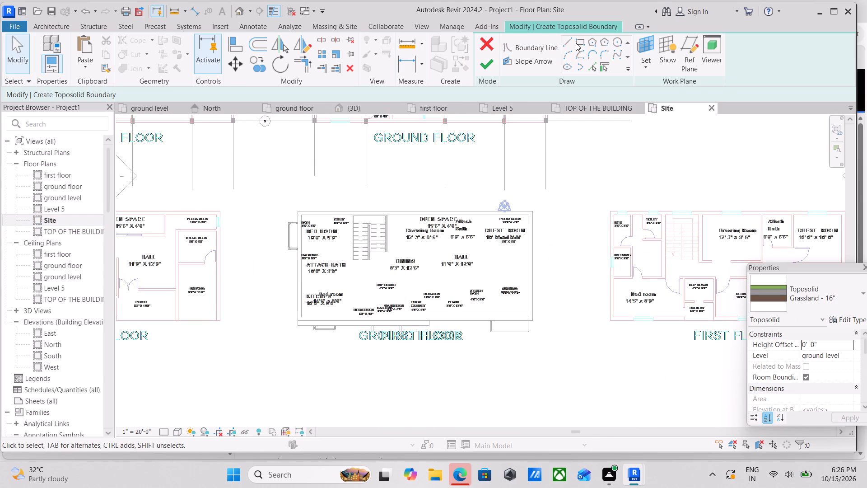
{"action": "left_click", "coordinate": [579, 41]}
{"action": "left_click", "coordinate": [263, 182]}
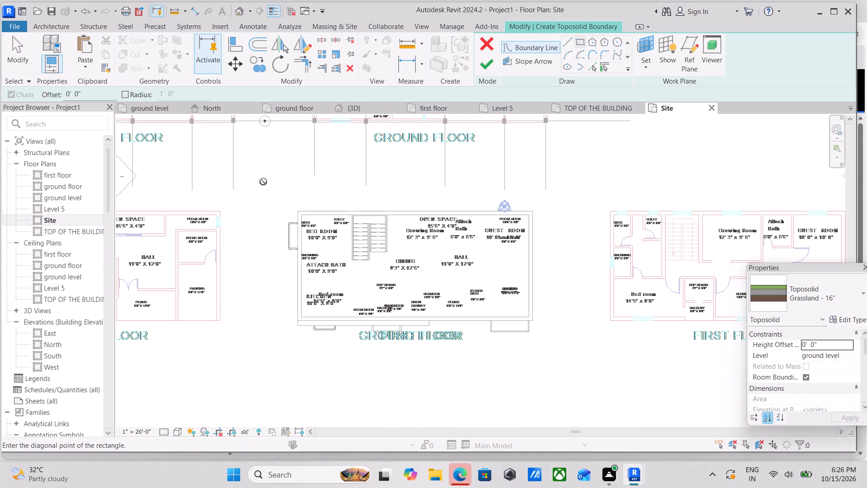
{"action": "left_click", "coordinate": [574, 370]}
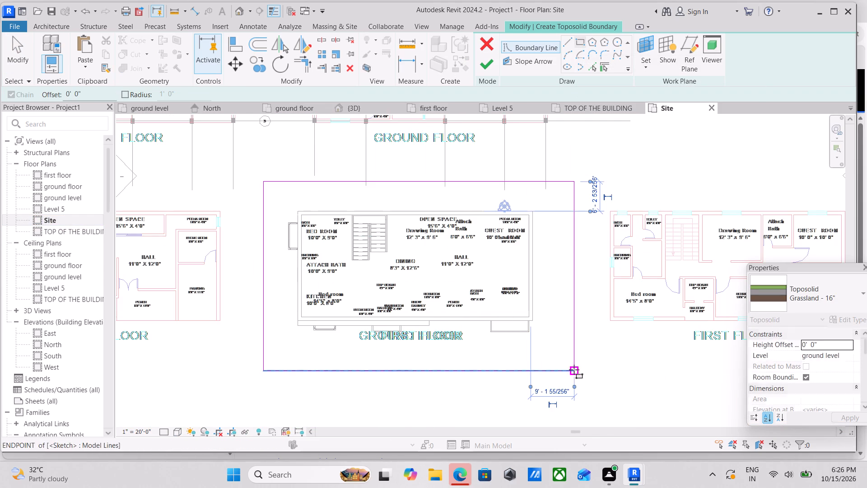
{"action": "left_click", "coordinate": [491, 63]}
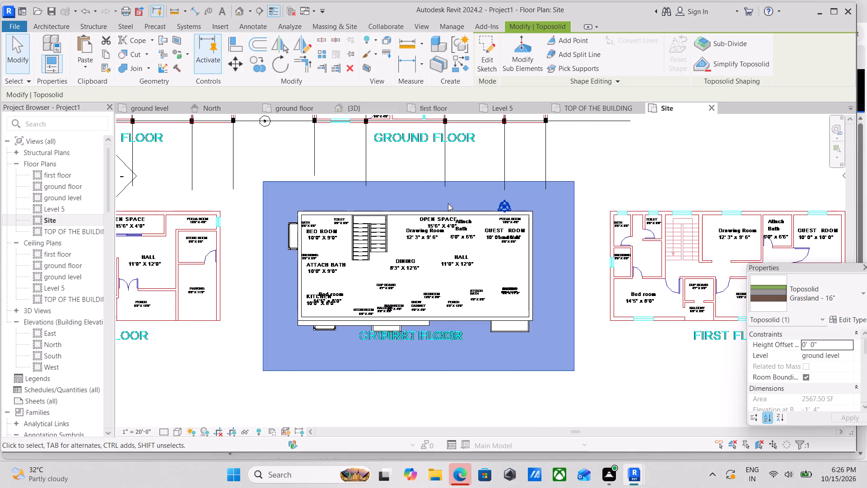
{"action": "scroll", "coordinate": [411, 121], "scroll_direction": "down", "scroll_amount": 2}
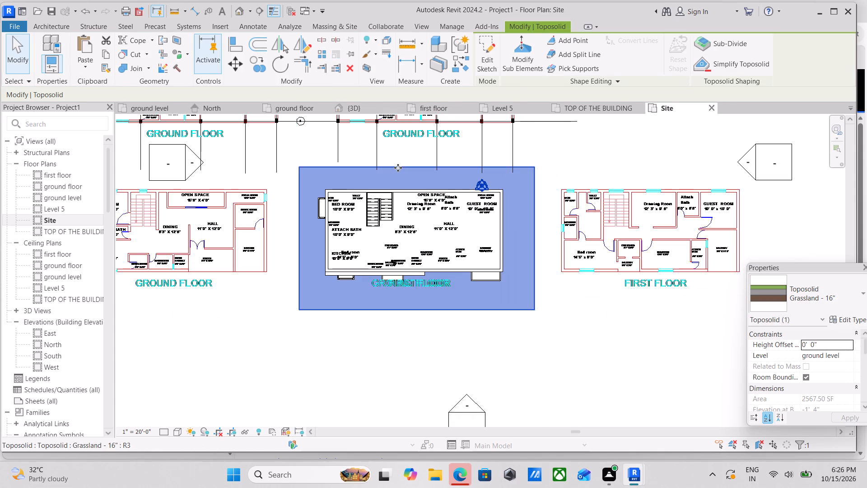
{"action": "key", "text": "Escape"}
Check the extent of the new toposolid around the house in the Site plan and the 3D view.
{"action": "scroll", "coordinate": [404, 157], "scroll_direction": "down", "scroll_amount": 3}
{"action": "middle_click_drag", "start_coordinate": [491, 204], "coordinate": [506, 176]}
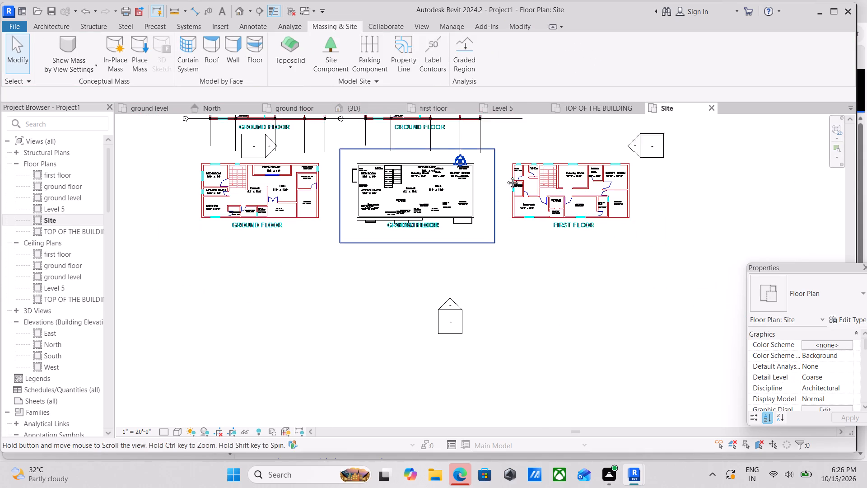
{"action": "middle_click_drag", "start_coordinate": [506, 176], "coordinate": [506, 175]}
{"action": "scroll", "coordinate": [347, 225], "scroll_direction": "up", "scroll_amount": 2}
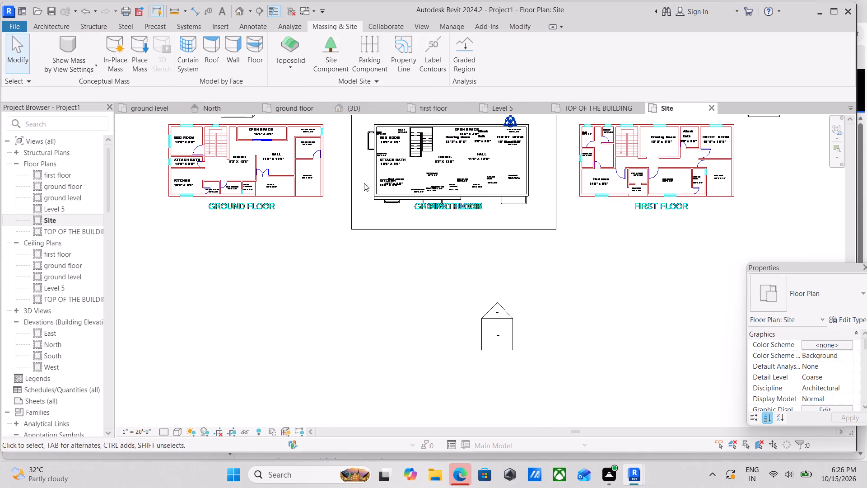
{"action": "left_click", "coordinate": [337, 105]}
{"action": "scroll", "coordinate": [417, 263], "scroll_direction": "down", "scroll_amount": 1}
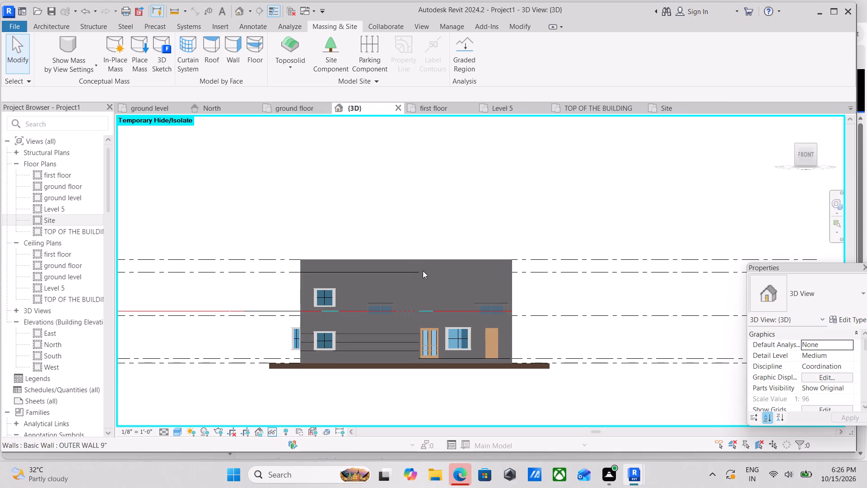
{"action": "scroll", "coordinate": [425, 305], "scroll_direction": "up", "scroll_amount": 3}
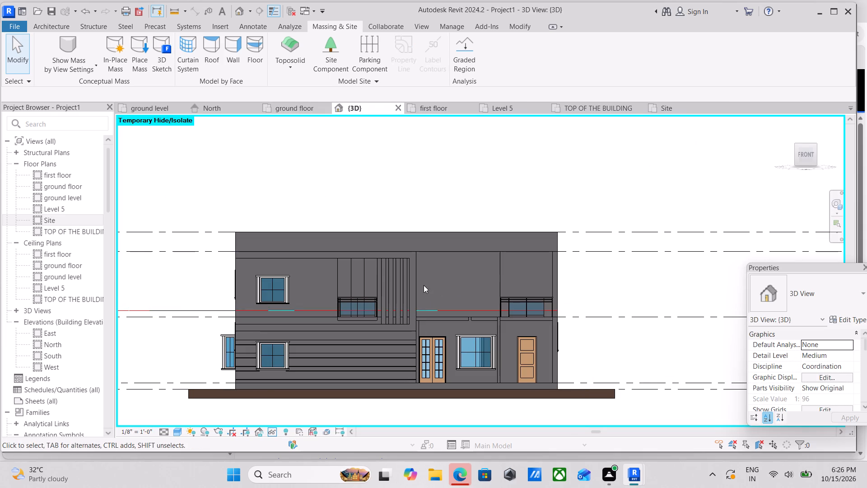
{"action": "middle_click_drag", "start_coordinate": [428, 298], "coordinate": [397, 356], "text": "shift"}
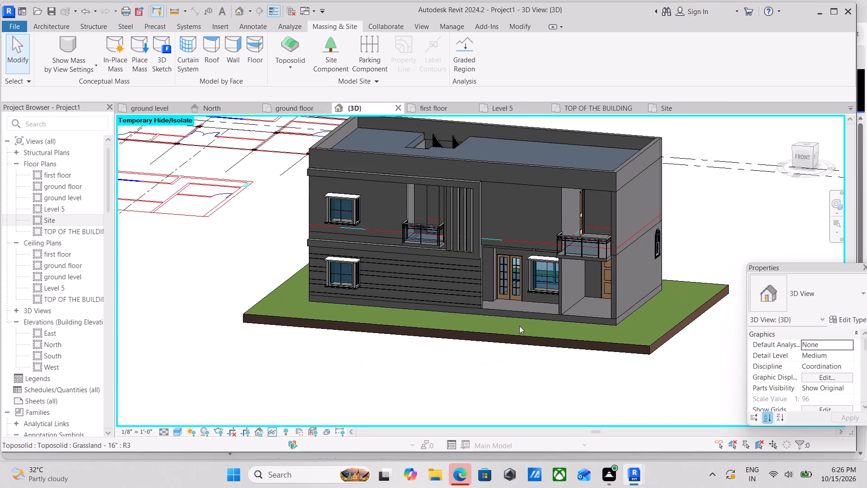
Inspect up close the front entrance and porch base where they meet the toposolid.
{"action": "scroll", "coordinate": [522, 324], "scroll_direction": "up", "scroll_amount": 5}
{"action": "middle_click_drag", "start_coordinate": [533, 309], "coordinate": [436, 307]}
{"action": "scroll", "coordinate": [440, 309], "scroll_direction": "up", "scroll_amount": 1}
{"action": "scroll", "coordinate": [569, 314], "scroll_direction": "up", "scroll_amount": 2}
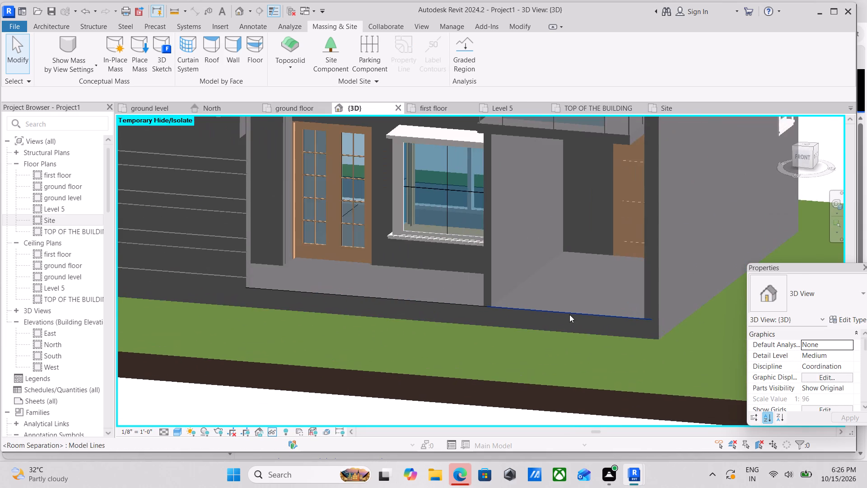
{"action": "middle_click_drag", "start_coordinate": [485, 311], "coordinate": [540, 310]}
{"action": "scroll", "coordinate": [496, 310], "scroll_direction": "down", "scroll_amount": 2}
{"action": "middle_click_drag", "start_coordinate": [497, 309], "coordinate": [577, 306]}
{"action": "middle_click_drag", "start_coordinate": [436, 301], "coordinate": [413, 300]}
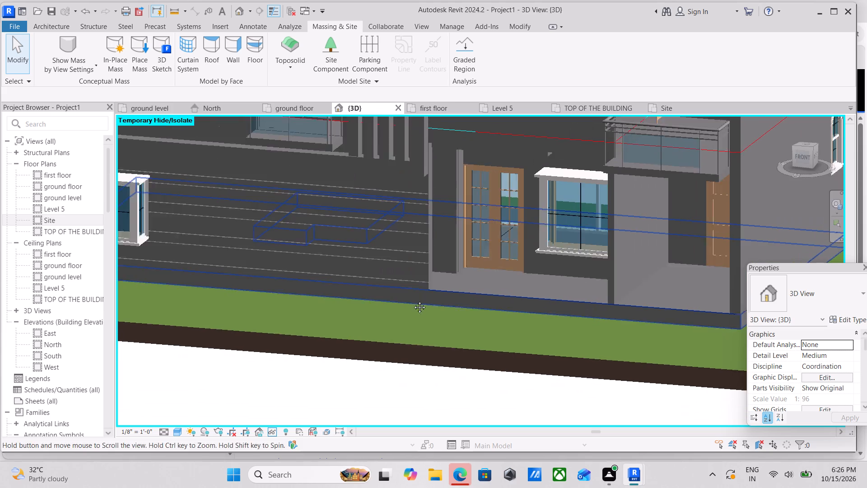
{"action": "middle_click_drag", "start_coordinate": [413, 300], "coordinate": [348, 300]}
{"action": "scroll", "coordinate": [382, 294], "scroll_direction": "up", "scroll_amount": 2}
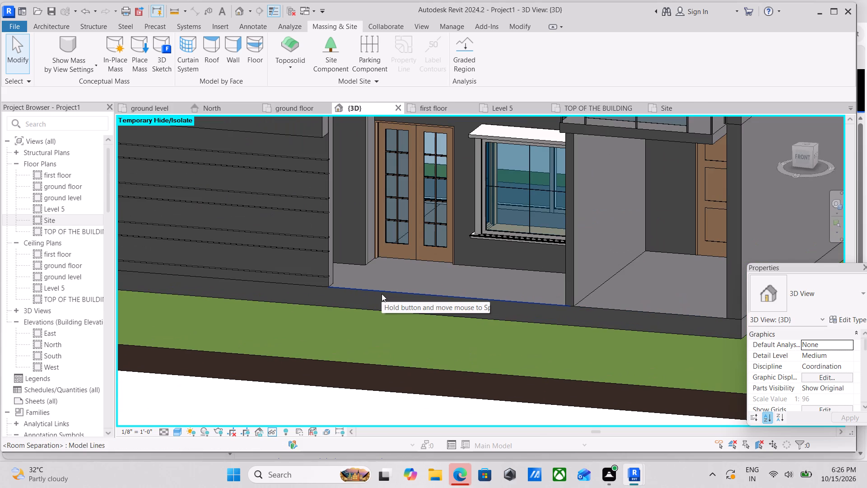
{"action": "middle_click_drag", "start_coordinate": [382, 297], "coordinate": [354, 321], "text": "shift"}
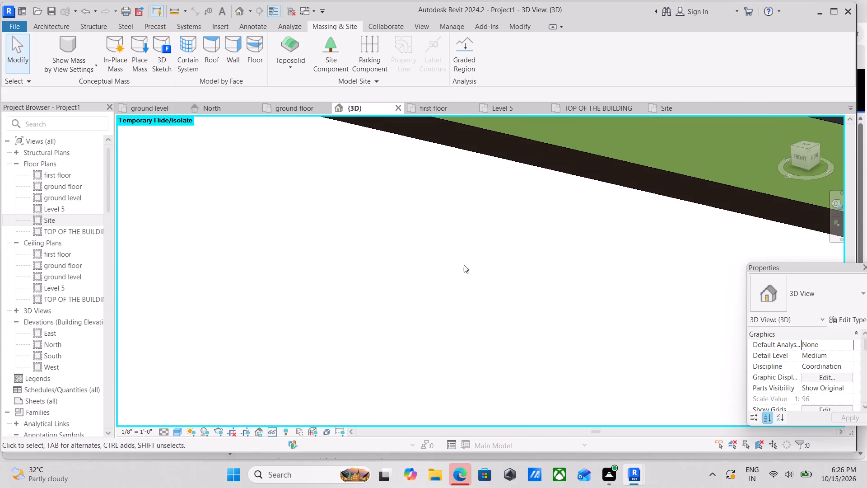
Examine the whole house on its toposolid from the front right corner, including the edge of the entrance floor above the ground.
{"action": "scroll", "coordinate": [467, 263], "scroll_direction": "down", "scroll_amount": 1}
{"action": "middle_click_drag", "start_coordinate": [454, 287], "coordinate": [396, 393]}
{"action": "middle_click_drag", "start_coordinate": [471, 263], "coordinate": [427, 369]}
{"action": "scroll", "coordinate": [499, 266], "scroll_direction": "down", "scroll_amount": 1}
{"action": "middle_click_drag", "start_coordinate": [494, 269], "coordinate": [358, 312]}
{"action": "middle_click_drag", "start_coordinate": [481, 294], "coordinate": [478, 304]}
{"action": "scroll", "coordinate": [480, 298], "scroll_direction": "down", "scroll_amount": 1}
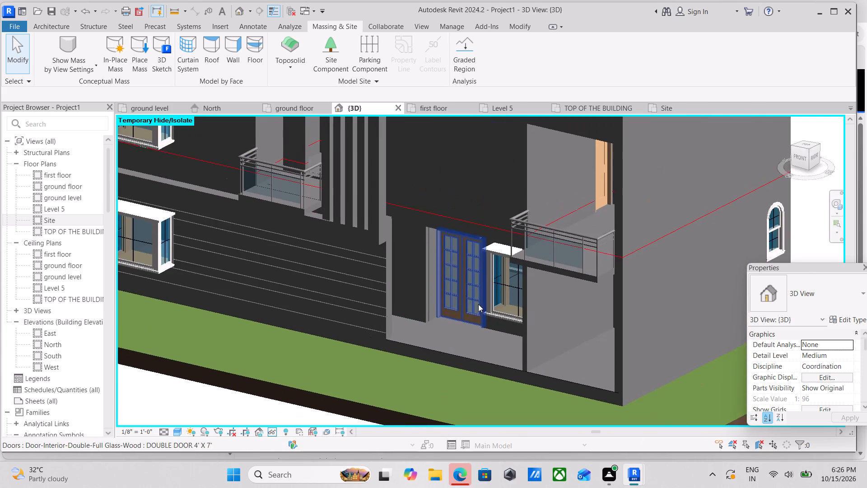
{"action": "scroll", "coordinate": [506, 303], "scroll_direction": "down", "scroll_amount": 1}
{"action": "middle_click_drag", "start_coordinate": [506, 303], "coordinate": [423, 313]}
{"action": "scroll", "coordinate": [510, 294], "scroll_direction": "down", "scroll_amount": 1}
{"action": "middle_click_drag", "start_coordinate": [511, 294], "coordinate": [406, 305]}
{"action": "scroll", "coordinate": [525, 303], "scroll_direction": "up", "scroll_amount": 2}
{"action": "scroll", "coordinate": [445, 247], "scroll_direction": "up", "scroll_amount": 3}
{"action": "scroll", "coordinate": [447, 244], "scroll_direction": "down", "scroll_amount": 6}
{"action": "middle_click_drag", "start_coordinate": [449, 247], "coordinate": [471, 297]}
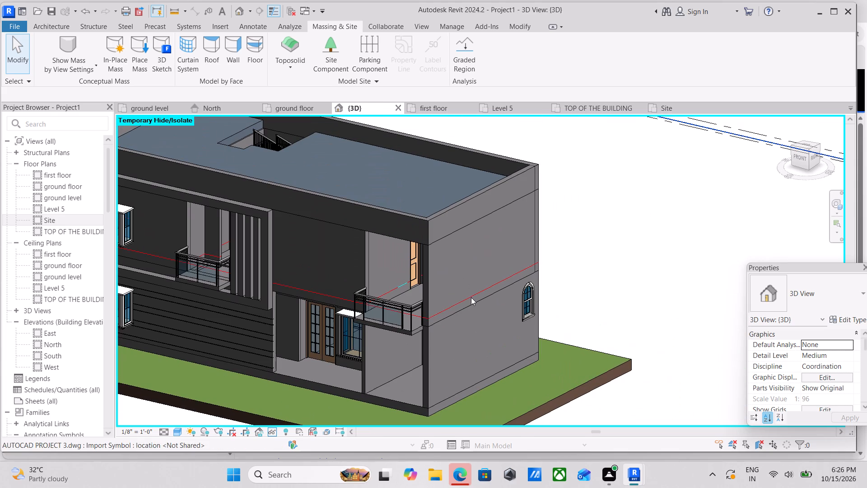
{"action": "scroll", "coordinate": [467, 283], "scroll_direction": "down", "scroll_amount": 1}
{"action": "middle_click_drag", "start_coordinate": [467, 283], "coordinate": [540, 250]}
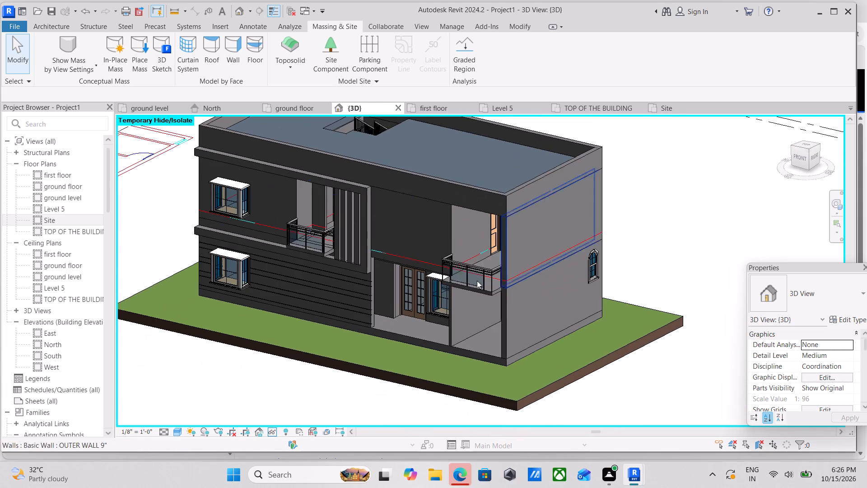
{"action": "middle_click_drag", "start_coordinate": [452, 291], "coordinate": [482, 295]}
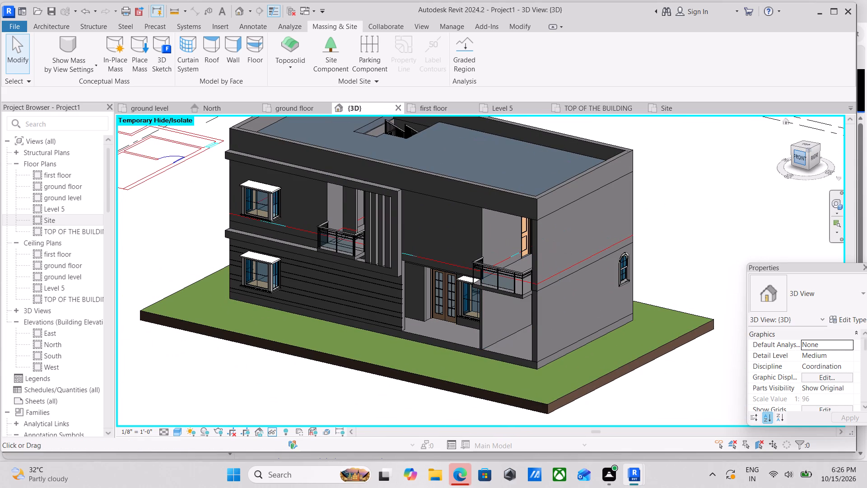
{"action": "scroll", "coordinate": [464, 335], "scroll_direction": "up", "scroll_amount": 3}
{"action": "scroll", "coordinate": [398, 345], "scroll_direction": "up", "scroll_amount": 3}
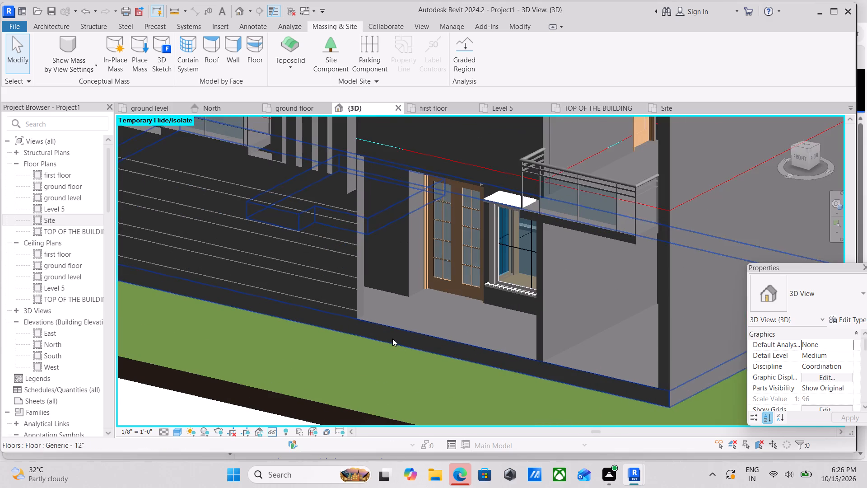
{"action": "scroll", "coordinate": [387, 335], "scroll_direction": "up", "scroll_amount": 1}
{"action": "middle_click_drag", "start_coordinate": [387, 335], "coordinate": [429, 322]}
{"action": "scroll", "coordinate": [429, 321], "scroll_direction": "down", "scroll_amount": 1}
{"action": "middle_click_drag", "start_coordinate": [429, 321], "coordinate": [439, 297]}
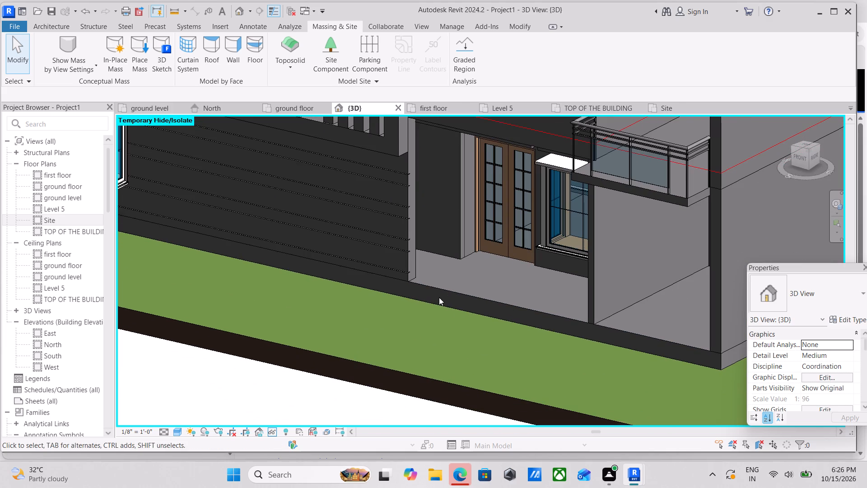
Examine the front entrance floor edge where it stands above the toposolid, from the wood-lined wall to the front right corner.
{"action": "middle_click_drag", "start_coordinate": [483, 299], "coordinate": [503, 289]}
{"action": "scroll", "coordinate": [504, 289], "scroll_direction": "down", "scroll_amount": 1}
{"action": "middle_click_drag", "start_coordinate": [504, 289], "coordinate": [396, 299]}
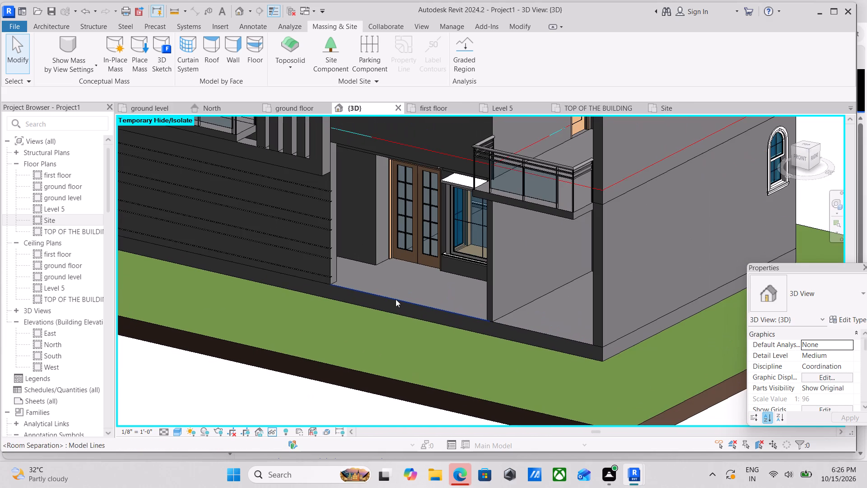
{"action": "scroll", "coordinate": [396, 299], "scroll_direction": "up", "scroll_amount": 1}
{"action": "scroll", "coordinate": [396, 299], "scroll_direction": "down", "scroll_amount": 1}
{"action": "middle_click_drag", "start_coordinate": [396, 299], "coordinate": [396, 317]}
{"action": "scroll", "coordinate": [325, 205], "scroll_direction": "down", "scroll_amount": 2}
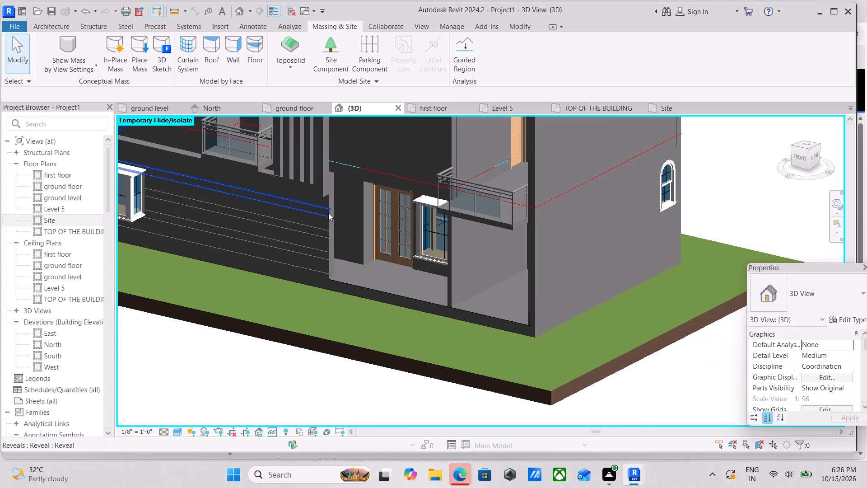
{"action": "middle_click_drag", "start_coordinate": [328, 213], "coordinate": [439, 232]}
{"action": "scroll", "coordinate": [411, 270], "scroll_direction": "up", "scroll_amount": 1}
{"action": "middle_click_drag", "start_coordinate": [411, 270], "coordinate": [414, 300]}
{"action": "scroll", "coordinate": [471, 342], "scroll_direction": "up", "scroll_amount": 4}
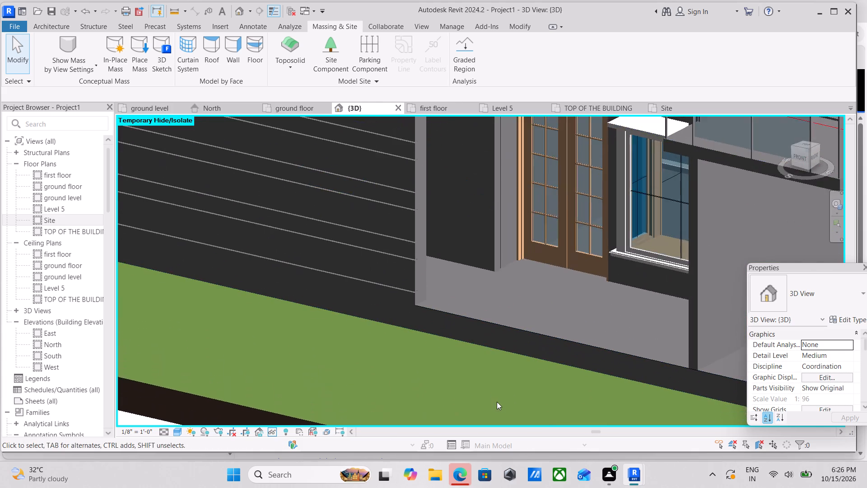
{"action": "scroll", "coordinate": [497, 402], "scroll_direction": "up", "scroll_amount": 2}
{"action": "middle_click_drag", "start_coordinate": [500, 386], "coordinate": [441, 396]}
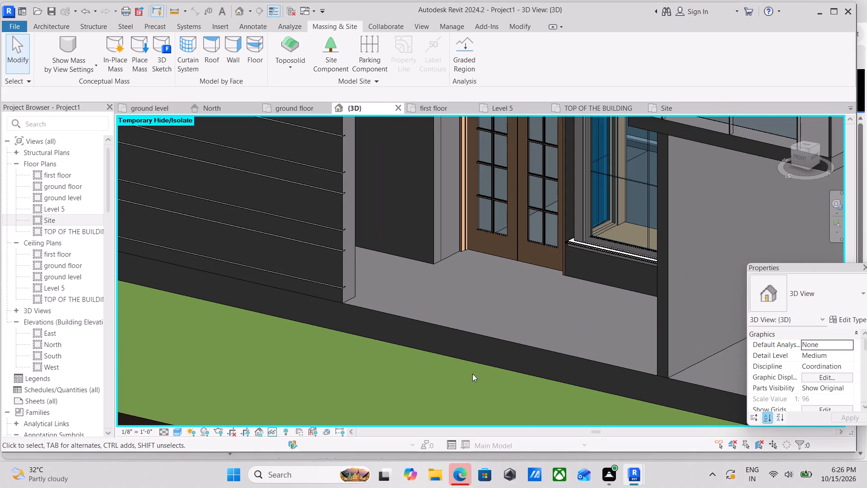
{"action": "middle_click_drag", "start_coordinate": [472, 374], "coordinate": [468, 354]}
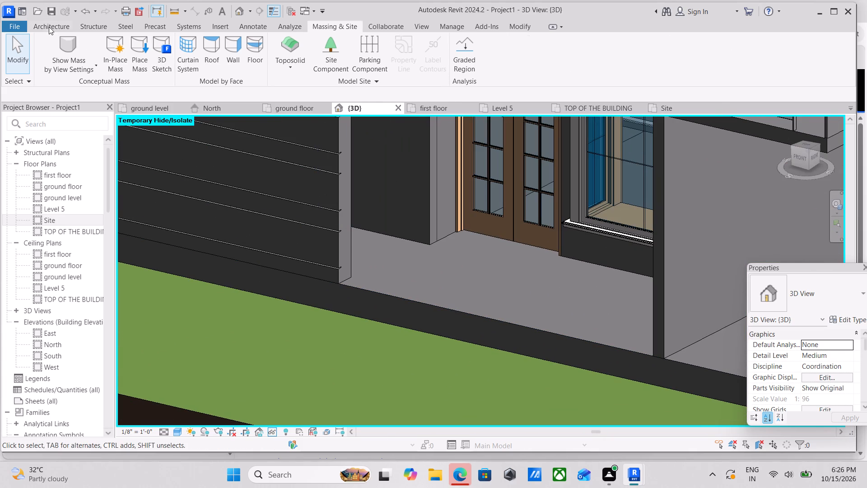
Start an in-place model in the Generic Models category, keeping the suggested name.
{"action": "left_click", "coordinate": [49, 27]}
{"action": "left_click", "coordinate": [147, 68]}
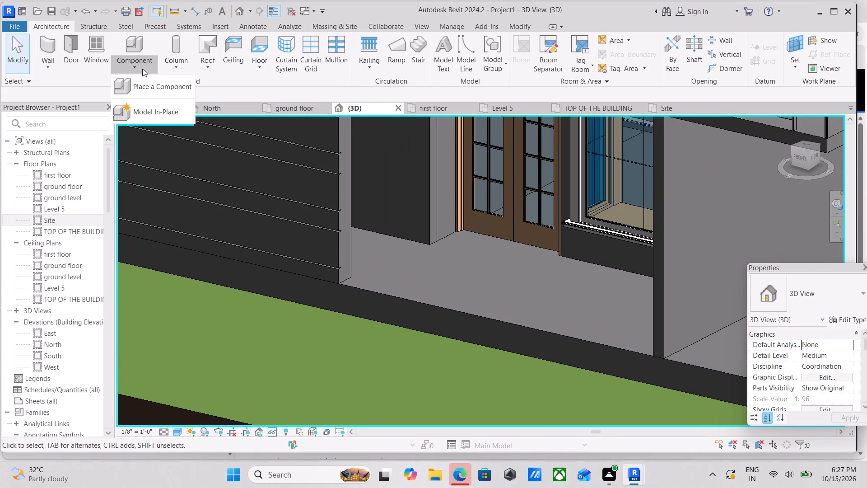
{"action": "left_click", "coordinate": [138, 108]}
{"action": "scroll", "coordinate": [355, 248], "scroll_direction": "down", "scroll_amount": 2}
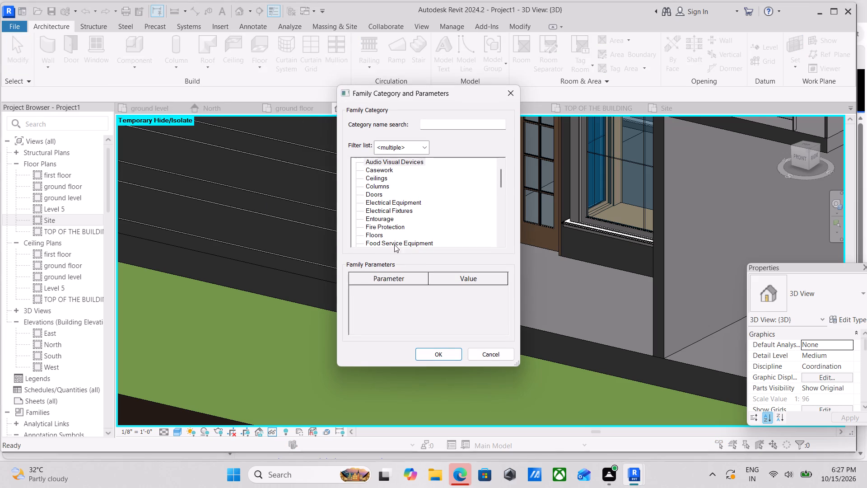
{"action": "scroll", "coordinate": [394, 244], "scroll_direction": "down", "scroll_amount": 4}
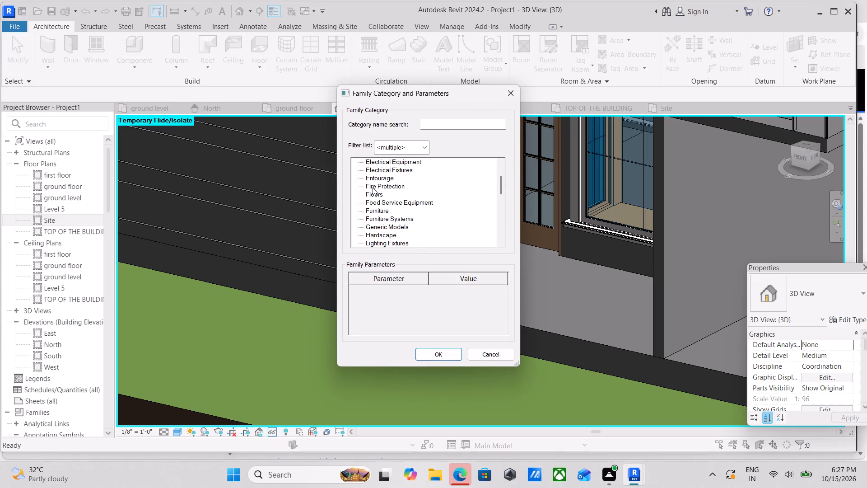
{"action": "scroll", "coordinate": [379, 206], "scroll_direction": "down", "scroll_amount": 2}
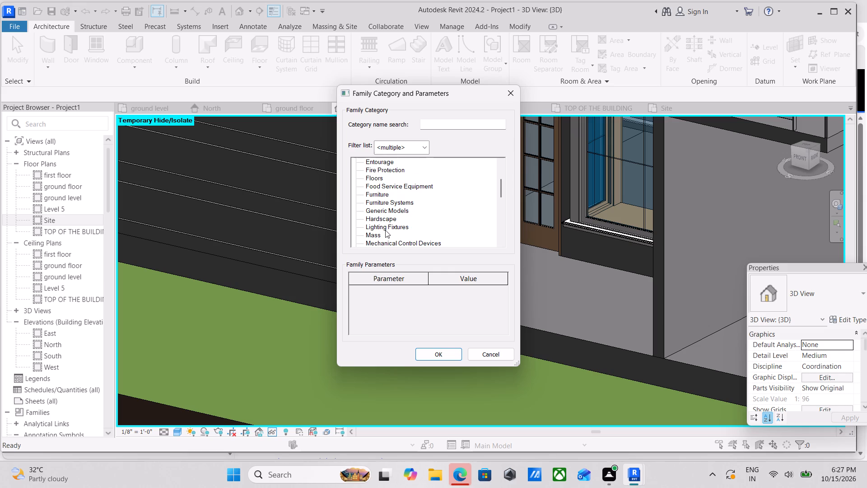
{"action": "scroll", "coordinate": [385, 230], "scroll_direction": "down", "scroll_amount": 1}
{"action": "scroll", "coordinate": [380, 173], "scroll_direction": "up", "scroll_amount": 1}
{"action": "scroll", "coordinate": [380, 173], "scroll_direction": "down", "scroll_amount": 1}
{"action": "left_click", "coordinate": [379, 202]}
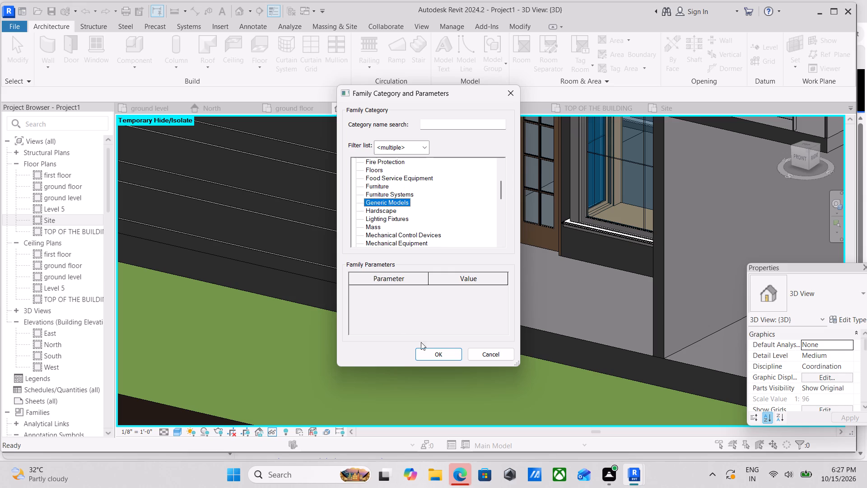
{"action": "left_click", "coordinate": [432, 351]}
{"action": "left_click", "coordinate": [426, 247]}
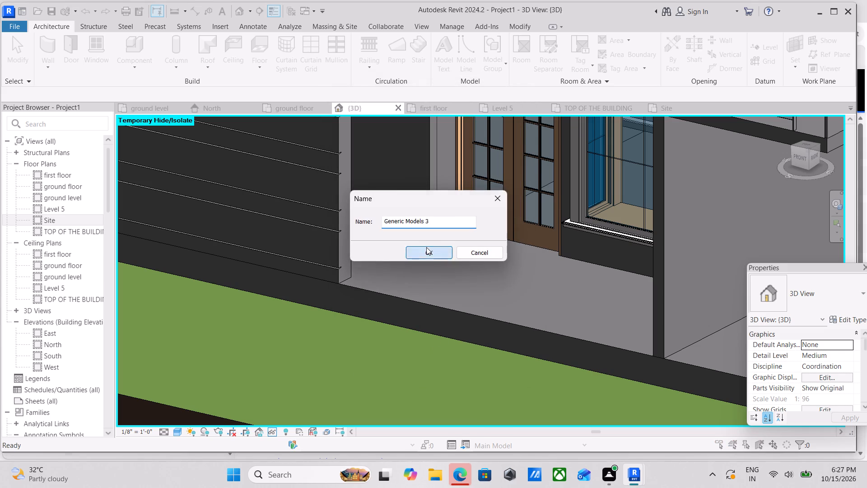
Start an Extrusion and pick the side face of the Generic - 12" floor at the house's front right corner as its work plane.
{"action": "scroll", "coordinate": [408, 220], "scroll_direction": "down", "scroll_amount": 6}
{"action": "middle_click_drag", "start_coordinate": [440, 257], "coordinate": [376, 279]}
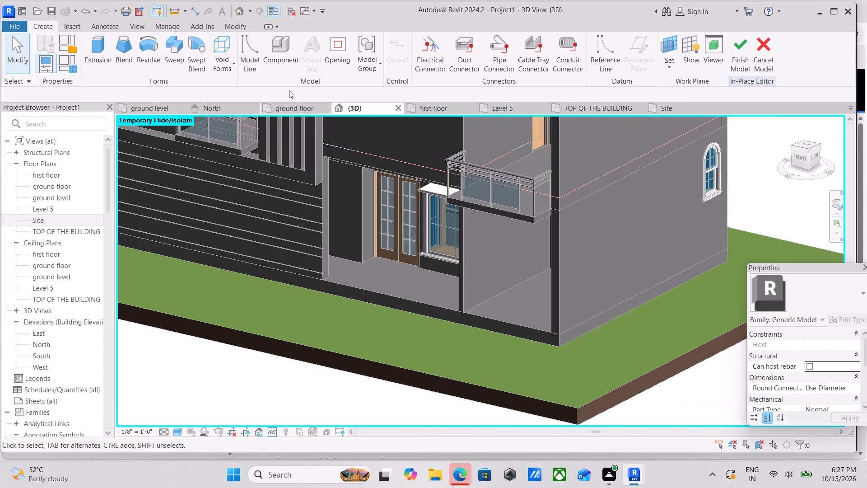
{"action": "left_click", "coordinate": [673, 70]}
{"action": "left_click", "coordinate": [674, 108]}
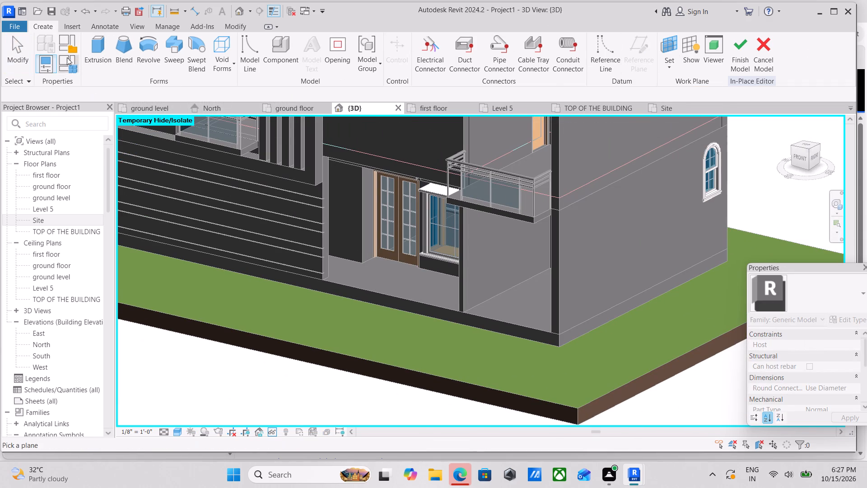
{"action": "left_click", "coordinate": [102, 60]}
{"action": "scroll", "coordinate": [541, 329], "scroll_direction": "up", "scroll_amount": 6}
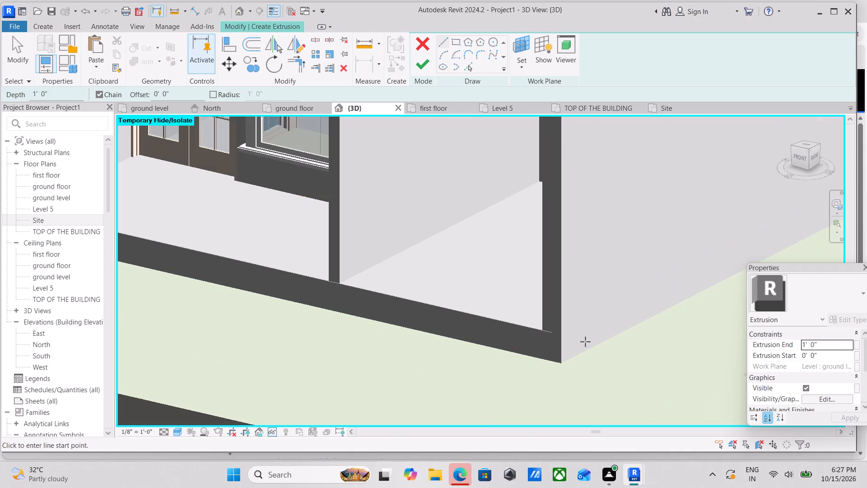
{"action": "middle_click_drag", "start_coordinate": [556, 344], "coordinate": [426, 334]}
{"action": "scroll", "coordinate": [417, 332], "scroll_direction": "up", "scroll_amount": 1}
{"action": "scroll", "coordinate": [434, 330], "scroll_direction": "down", "scroll_amount": 3}
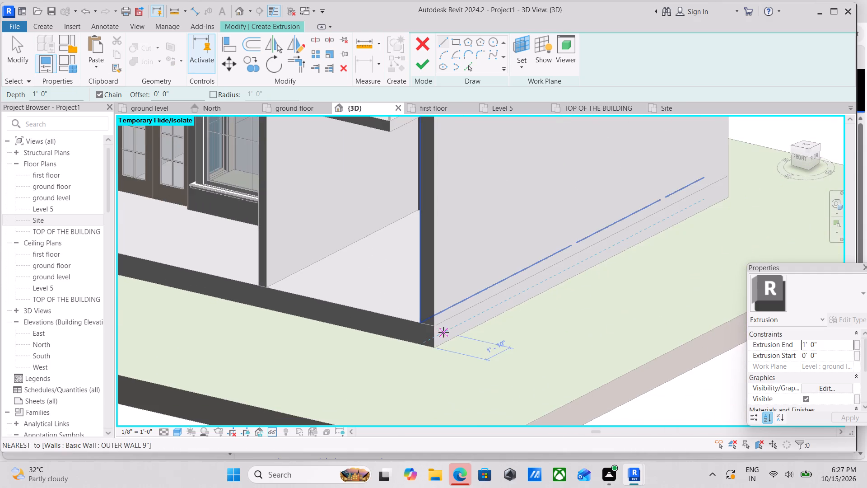
{"action": "middle_click_drag", "start_coordinate": [446, 329], "coordinate": [421, 366], "text": "shift"}
{"action": "scroll", "coordinate": [549, 261], "scroll_direction": "down", "scroll_amount": 1}
{"action": "middle_click_drag", "start_coordinate": [549, 261], "coordinate": [402, 415]}
{"action": "middle_click_drag", "start_coordinate": [538, 270], "coordinate": [435, 355]}
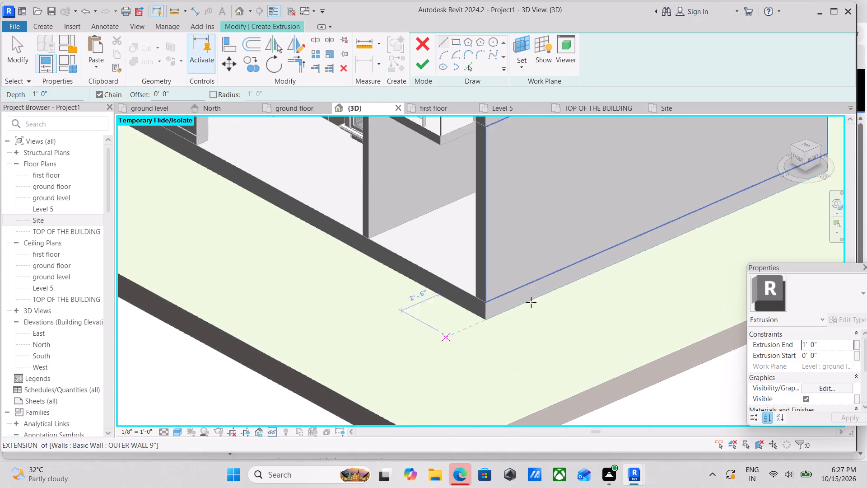
{"action": "scroll", "coordinate": [538, 296], "scroll_direction": "up", "scroll_amount": 4}
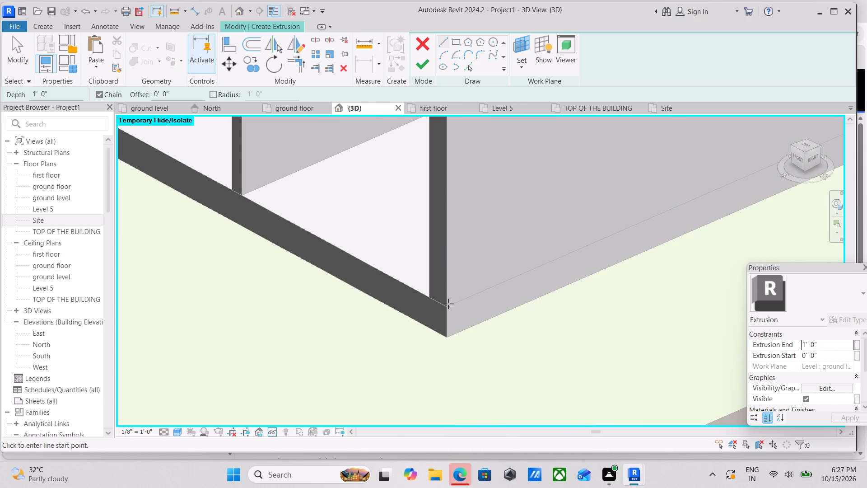
{"action": "left_click", "coordinate": [524, 65]}
{"action": "left_click", "coordinate": [531, 109]}
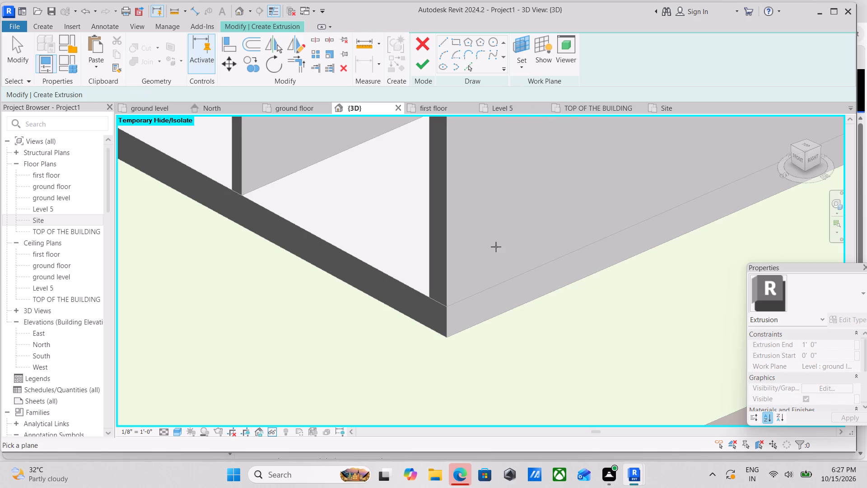
{"action": "left_click", "coordinate": [452, 307]}
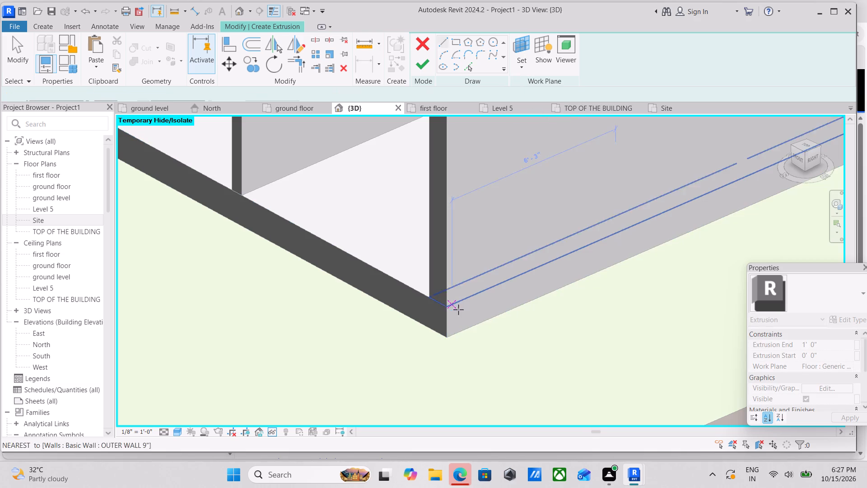
From the right side, sketch step-profile lines: 1' down the floor's front edge, about 1'-1" outward along the ground, 3" up and about 5" back.
{"action": "scroll", "coordinate": [445, 336], "scroll_direction": "up", "scroll_amount": 5}
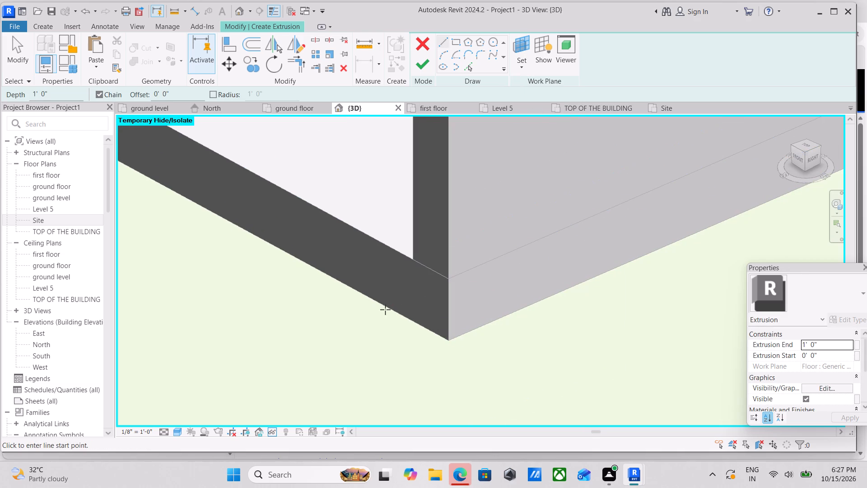
{"action": "scroll", "coordinate": [461, 330], "scroll_direction": "up", "scroll_amount": 3}
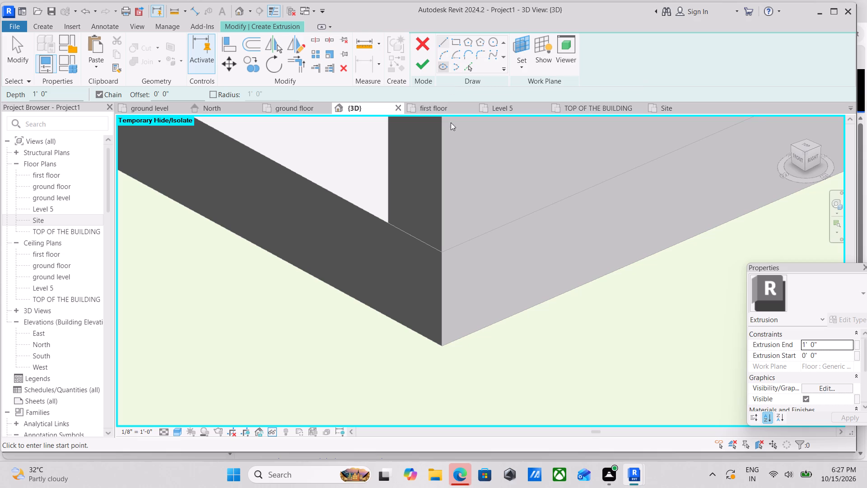
{"action": "left_click", "coordinate": [442, 40]}
{"action": "middle_click_drag", "start_coordinate": [463, 354], "coordinate": [460, 347]}
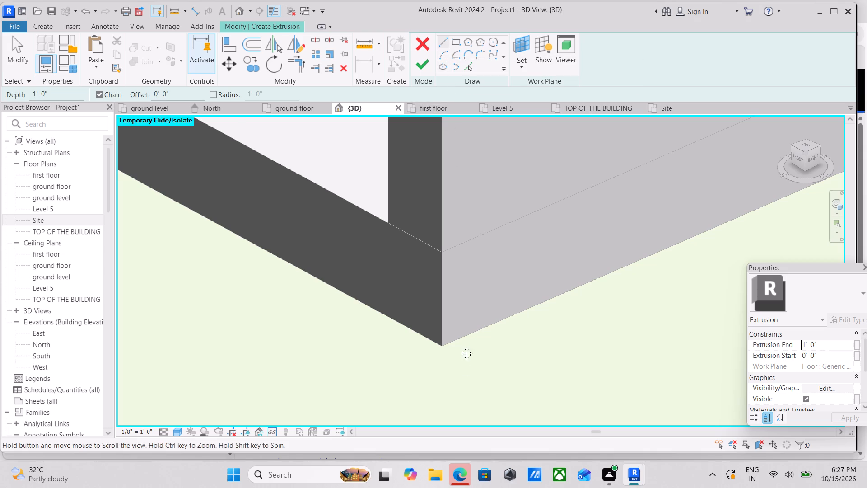
{"action": "middle_click_drag", "start_coordinate": [460, 347], "coordinate": [437, 318]}
{"action": "left_click", "coordinate": [813, 157]}
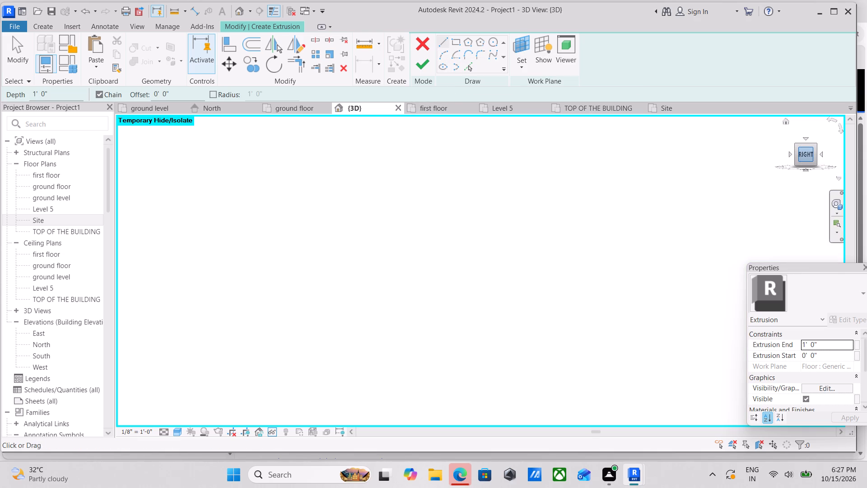
{"action": "scroll", "coordinate": [515, 267], "scroll_direction": "up", "scroll_amount": 13}
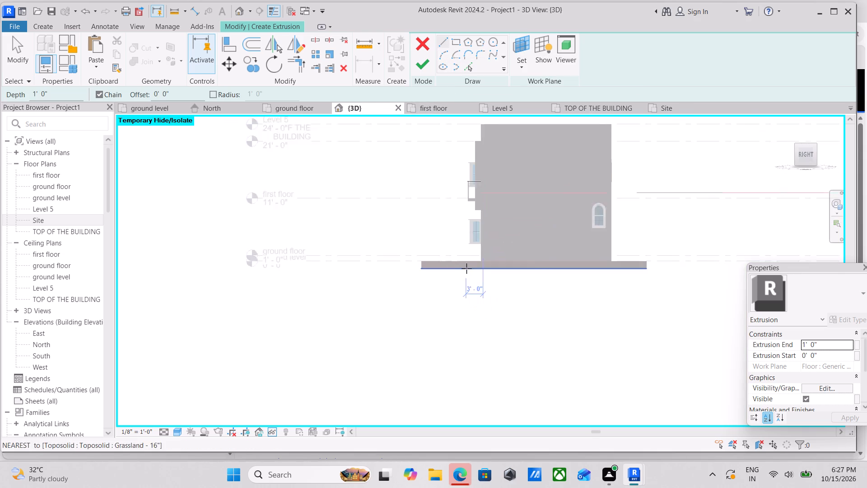
{"action": "scroll", "coordinate": [466, 268], "scroll_direction": "up", "scroll_amount": 13}
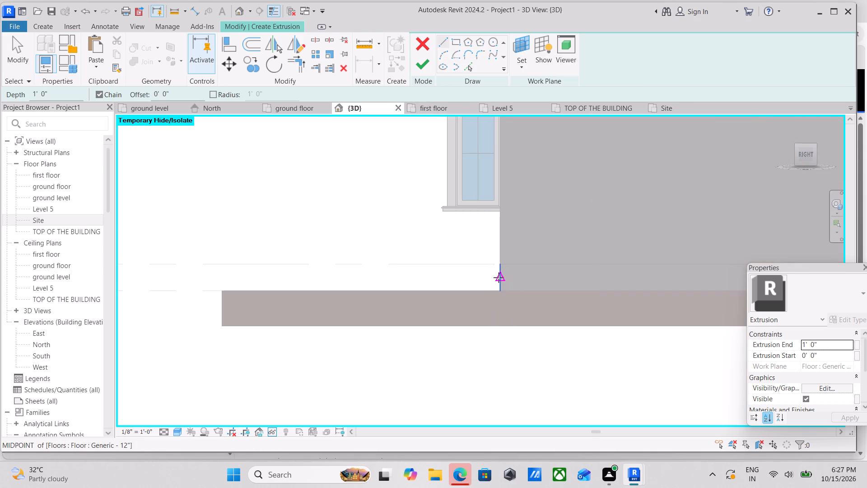
{"action": "scroll", "coordinate": [499, 267], "scroll_direction": "up", "scroll_amount": 6}
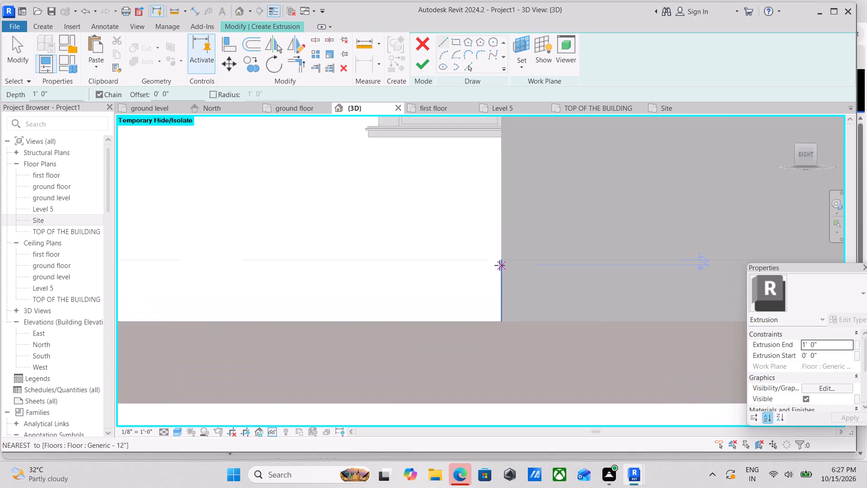
{"action": "left_click", "coordinate": [502, 259]}
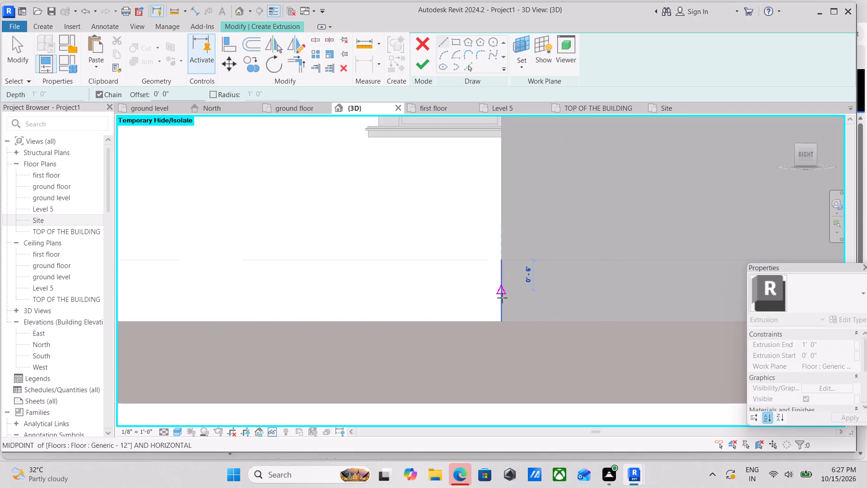
{"action": "left_click", "coordinate": [502, 322]}
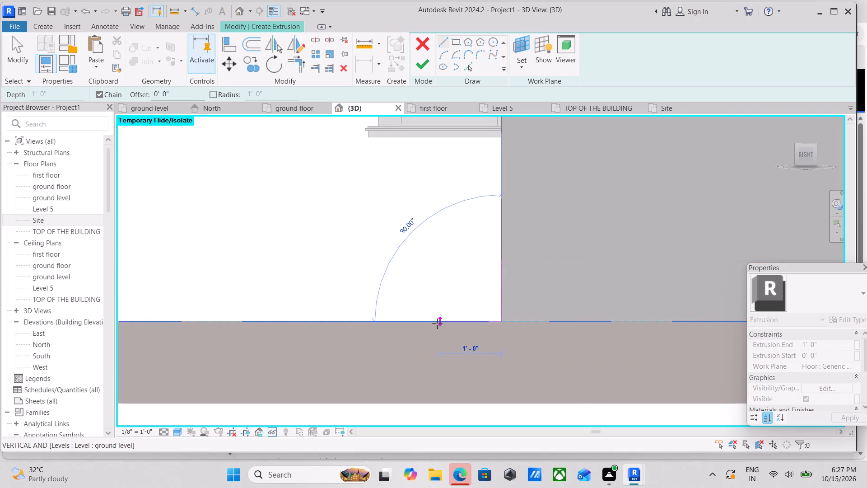
{"action": "left_click", "coordinate": [435, 323]}
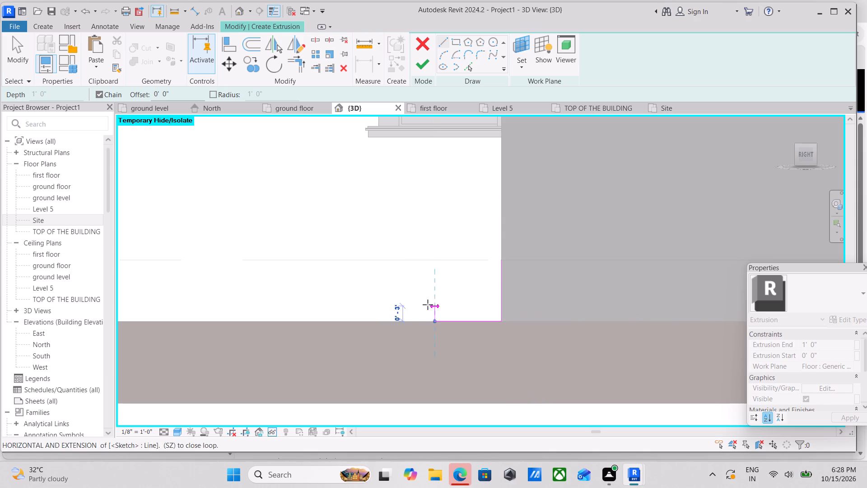
{"action": "scroll", "coordinate": [433, 307], "scroll_direction": "up", "scroll_amount": 3}
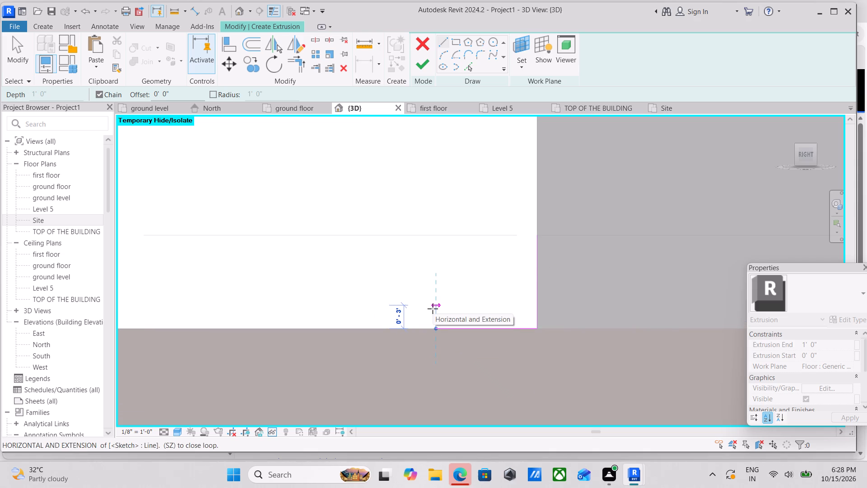
{"action": "left_click", "coordinate": [433, 309]}
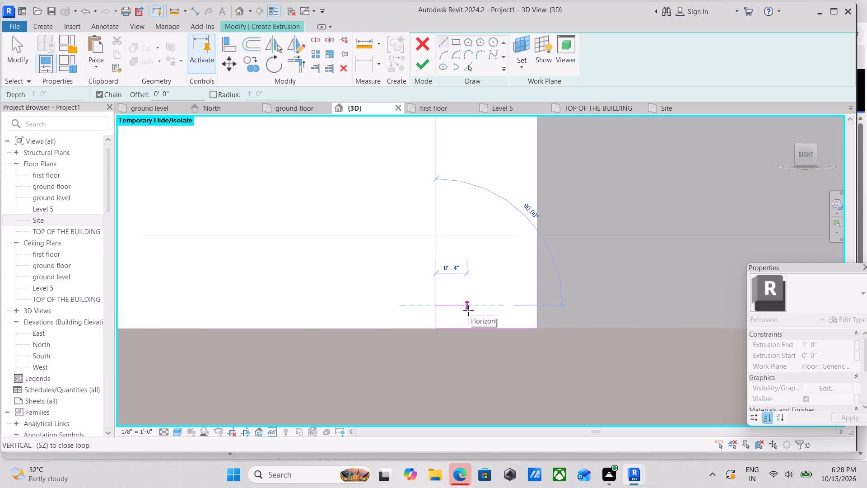
{"action": "left_click", "coordinate": [472, 310]}
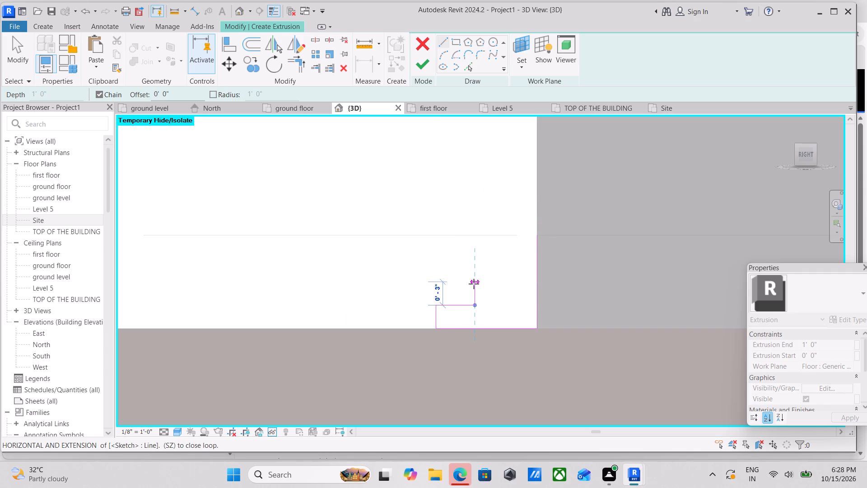
{"action": "key", "text": "Escape"}
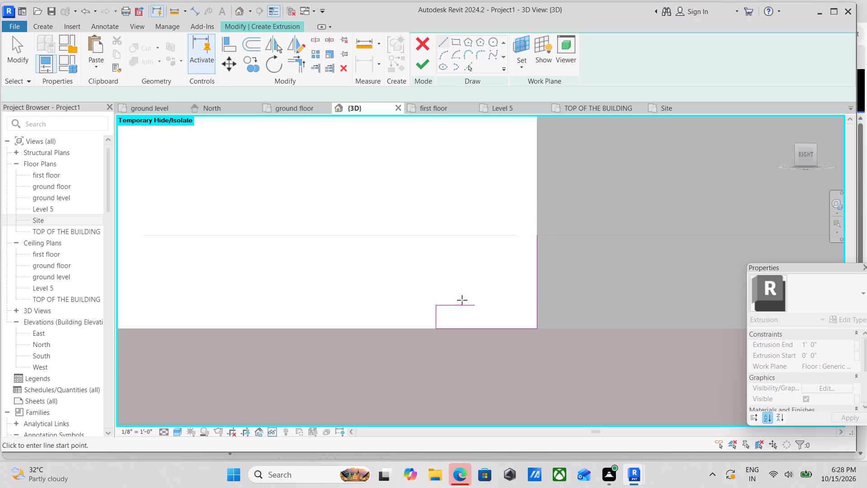
{"action": "scroll", "coordinate": [461, 301], "scroll_direction": "up", "scroll_amount": 2}
{"action": "key", "text": "Escape"}
Delete the 5" horizontal tread line and the 3" vertical riser line from the step-profile sketch.
{"action": "left_click", "coordinate": [452, 304]}
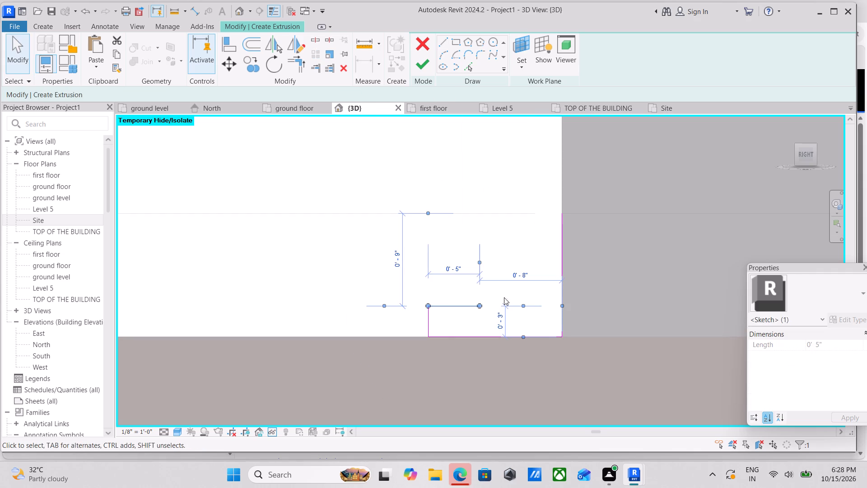
{"action": "left_click", "coordinate": [451, 268]}
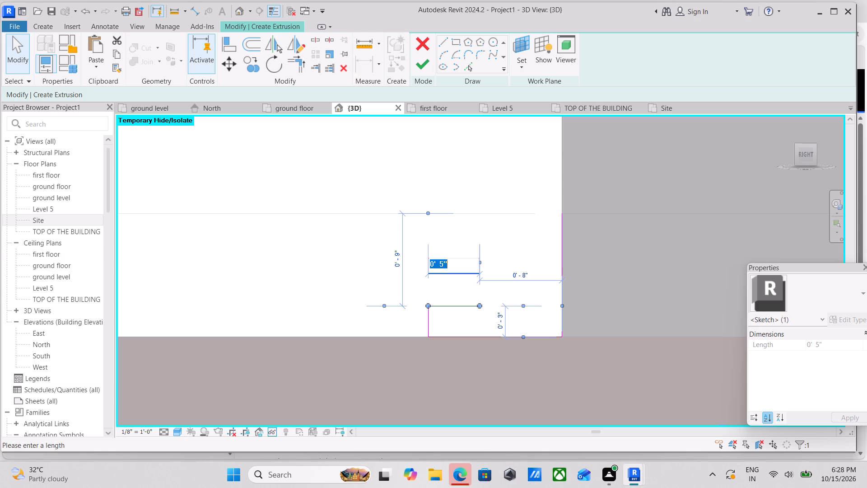
{"action": "key", "text": "Escape"}
{"action": "key", "text": "Escape"}
{"action": "left_click", "coordinate": [471, 310]}
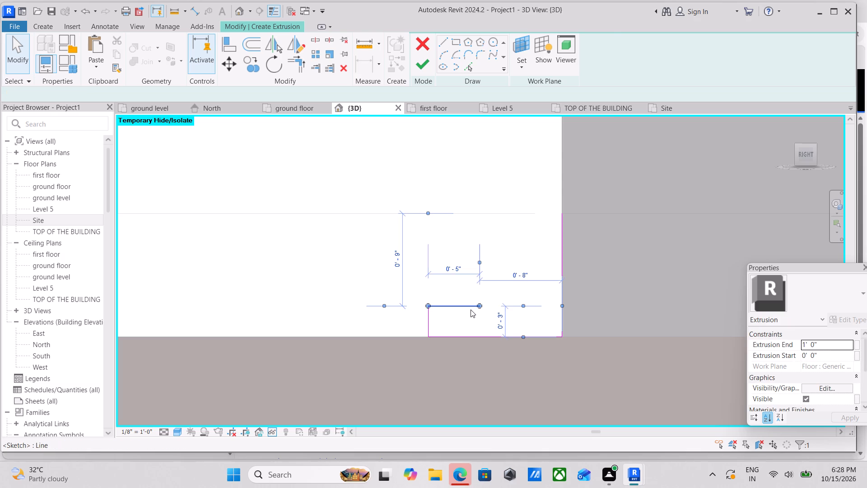
{"action": "right_click", "coordinate": [471, 310]}
{"action": "left_click", "coordinate": [537, 127]}
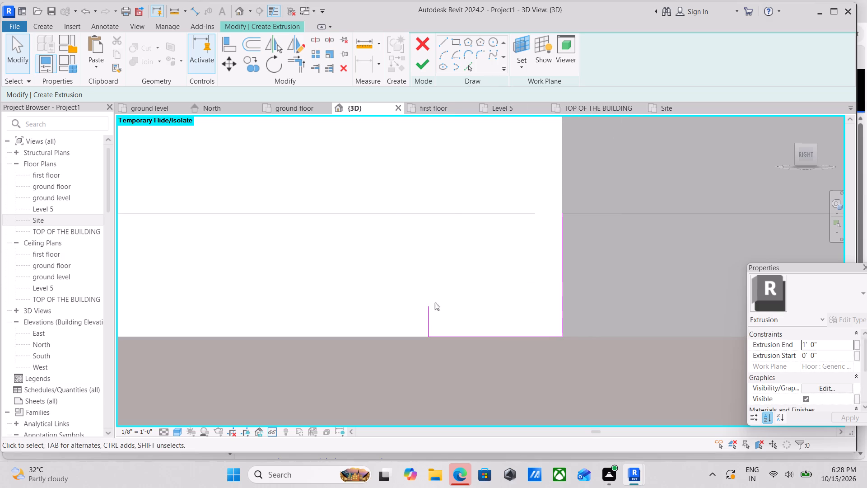
{"action": "left_click", "coordinate": [429, 313]}
{"action": "right_click", "coordinate": [429, 313]}
{"action": "left_click", "coordinate": [493, 130]}
Stretch the profile's ground line outward from the floor edge to a length of about 1'-10 1/4".
{"action": "left_click", "coordinate": [531, 333]}
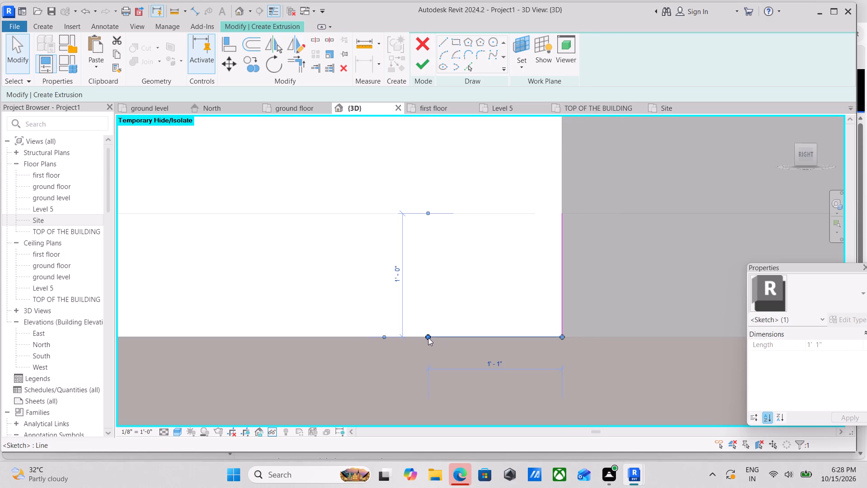
{"action": "left_click_drag", "start_coordinate": [428, 336], "coordinate": [371, 337]}
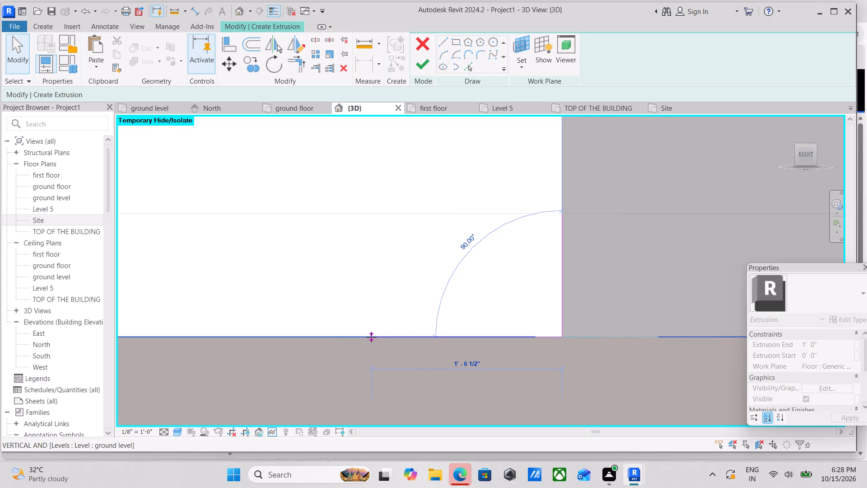
{"action": "left_click_drag", "start_coordinate": [371, 337], "coordinate": [318, 336]}
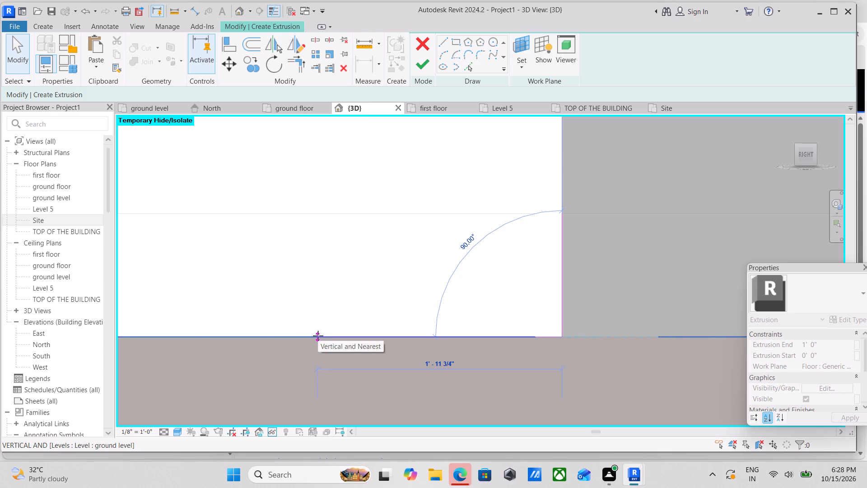
{"action": "left_click_drag", "start_coordinate": [318, 336], "coordinate": [334, 336]}
{"action": "key", "text": "Escape"}
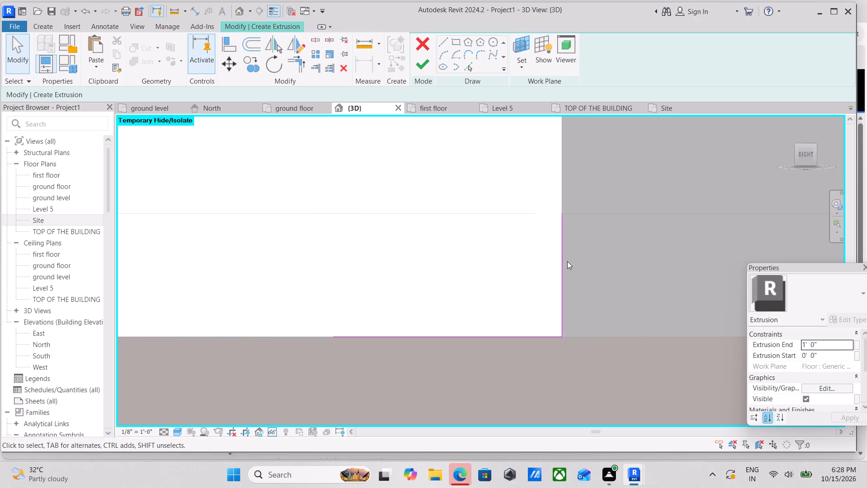
{"action": "left_click", "coordinate": [342, 338]}
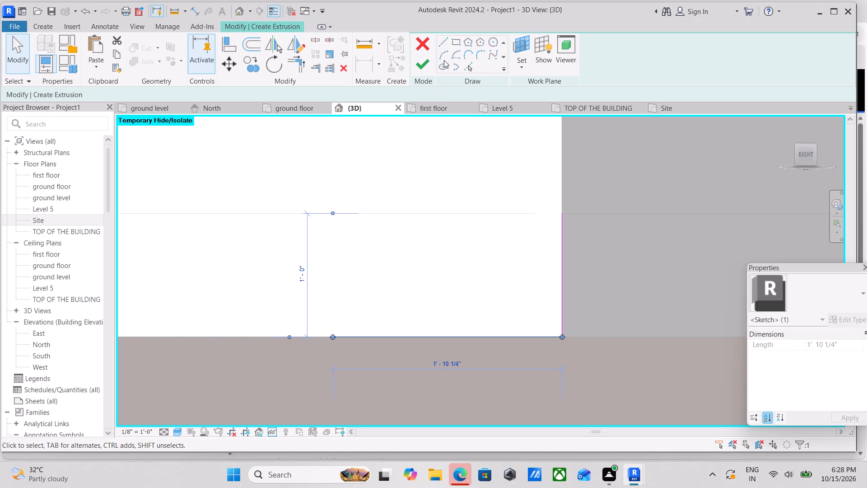
Sketch a three-step profile from the ground line's outer end to the floor-edge line, with risers of about 2", 3" and 5".
{"action": "left_click", "coordinate": [444, 42]}
{"action": "left_click", "coordinate": [330, 338]}
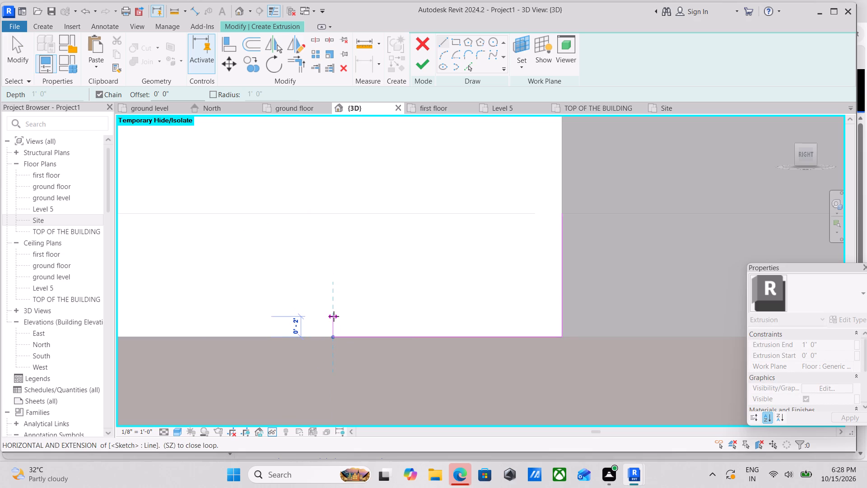
{"action": "left_click", "coordinate": [334, 316]}
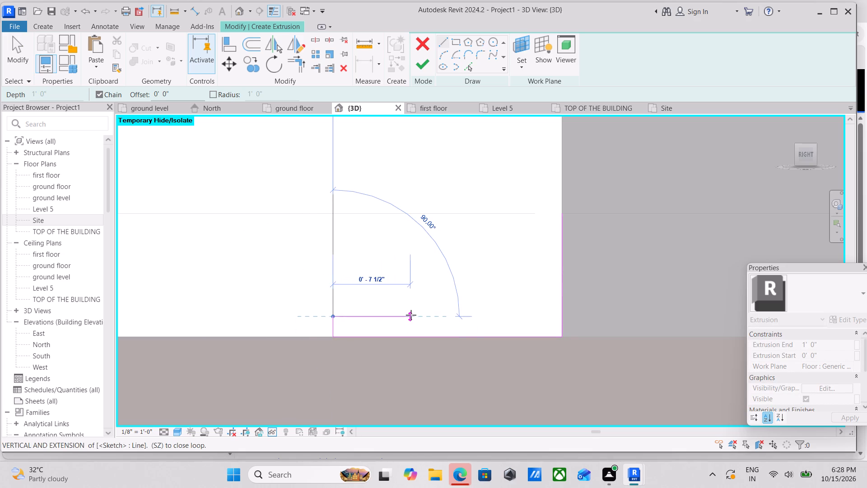
{"action": "left_click", "coordinate": [416, 315]}
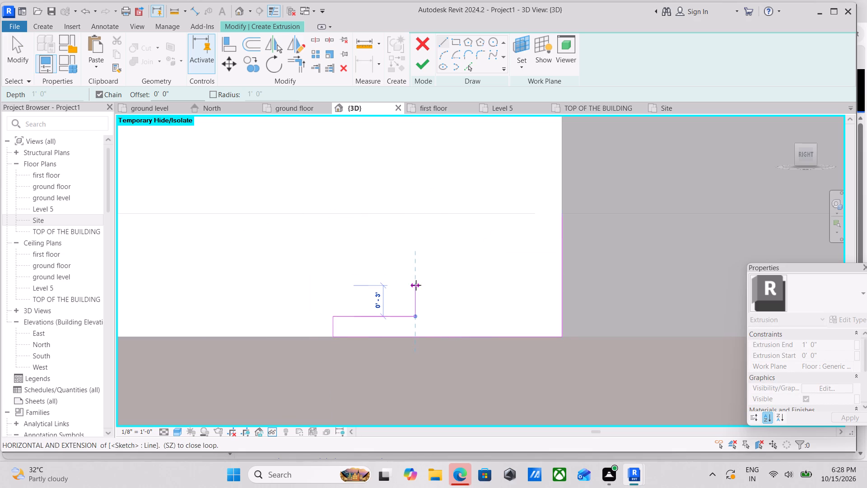
{"action": "left_click", "coordinate": [416, 285]}
{"action": "left_click", "coordinate": [505, 285]}
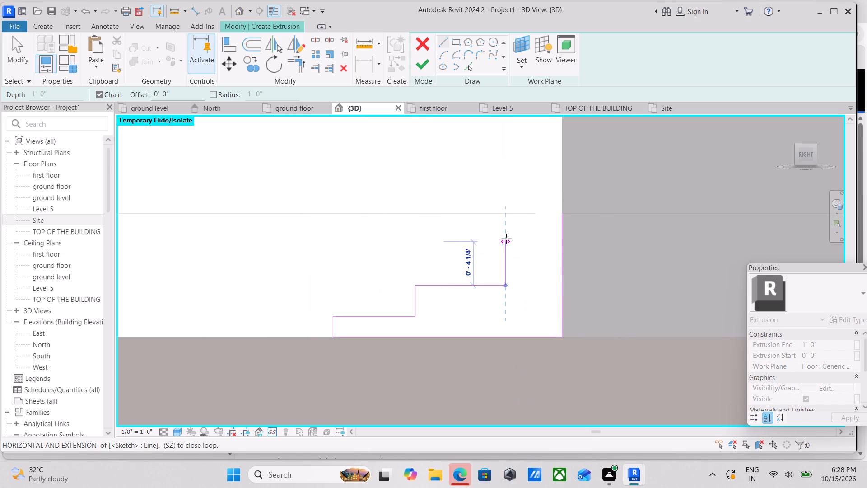
{"action": "left_click", "coordinate": [508, 235]}
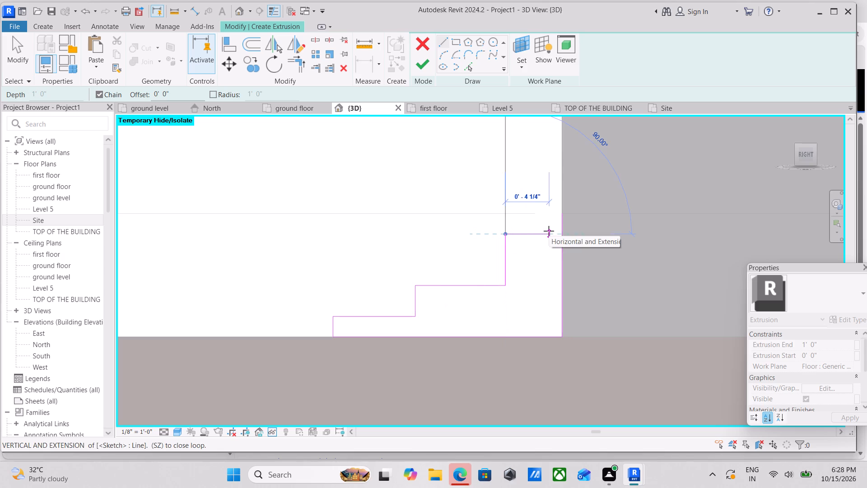
{"action": "left_click", "coordinate": [563, 231]}
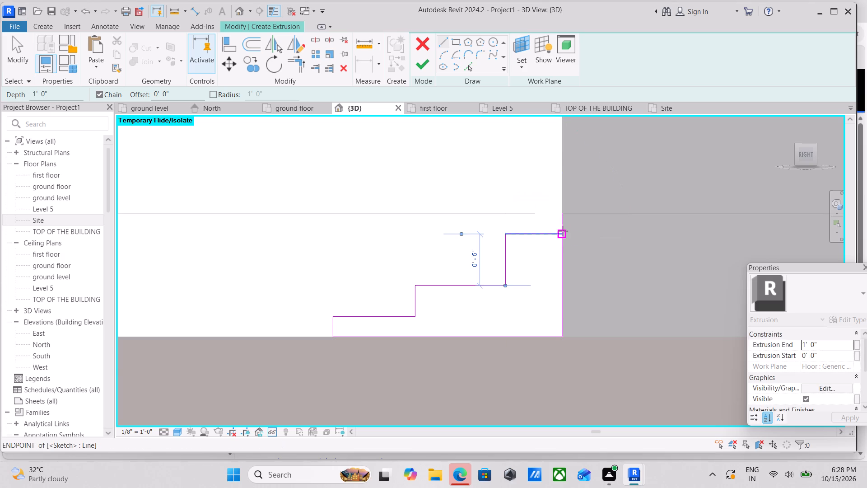
{"action": "scroll", "coordinate": [563, 231], "scroll_direction": "up", "scroll_amount": 3}
{"action": "key", "text": "Escape"}
{"action": "key", "text": "Escape"}
Shorten the floor-edge line's upper end down to the top tread and finish the extrusion sketch.
{"action": "scroll", "coordinate": [566, 211], "scroll_direction": "up", "scroll_amount": 3}
{"action": "left_click", "coordinate": [560, 214]}
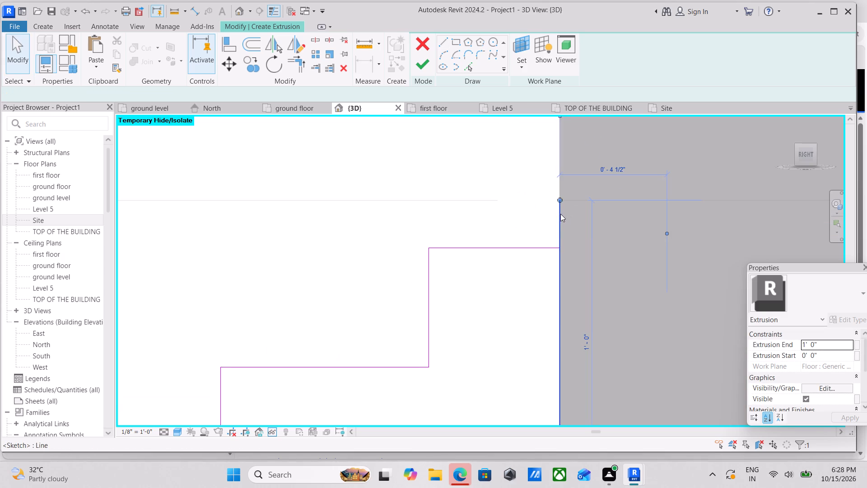
{"action": "left_click_drag", "start_coordinate": [559, 199], "coordinate": [561, 251]}
{"action": "key", "text": "Escape"}
{"action": "scroll", "coordinate": [561, 251], "scroll_direction": "down", "scroll_amount": 3}
{"action": "left_click", "coordinate": [423, 64]}
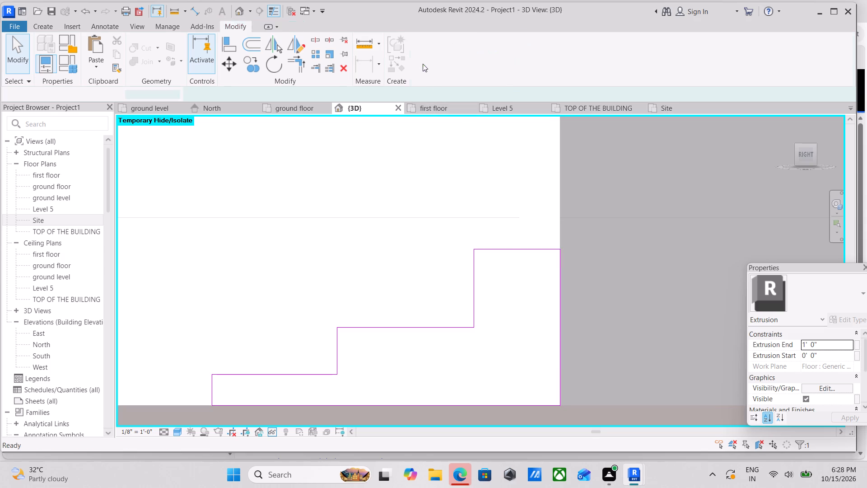
Assign the Laminate, Ivory, Matte material to the step extrusion and finish the in-place model.
{"action": "scroll", "coordinate": [485, 250], "scroll_direction": "down", "scroll_amount": 3}
{"action": "scroll", "coordinate": [828, 397], "scroll_direction": "down", "scroll_amount": 2}
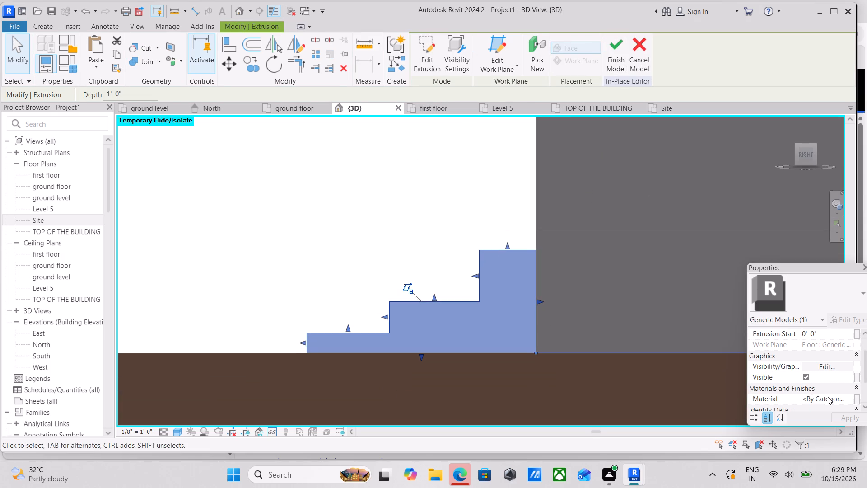
{"action": "left_click", "coordinate": [852, 378]}
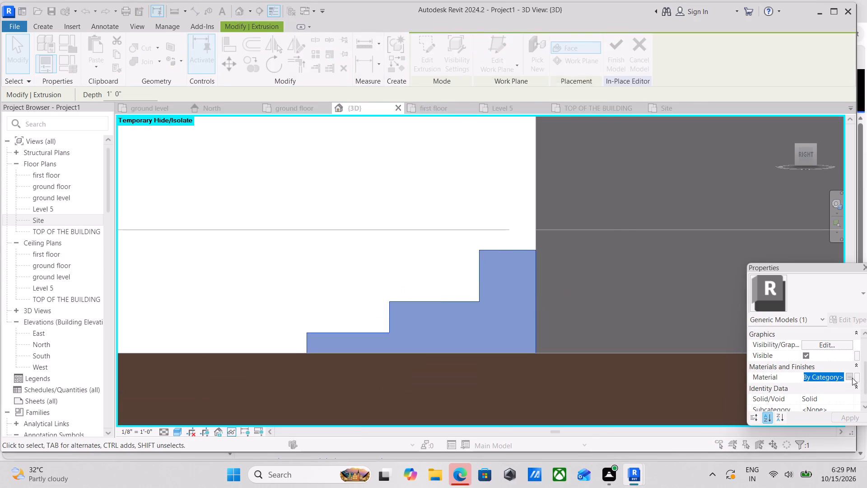
{"action": "scroll", "coordinate": [312, 279], "scroll_direction": "down", "scroll_amount": 2}
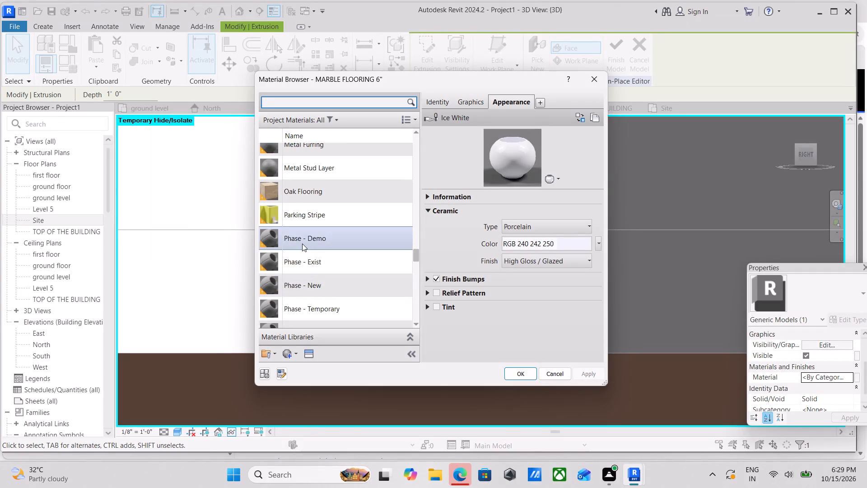
{"action": "scroll", "coordinate": [302, 244], "scroll_direction": "up", "scroll_amount": 2}
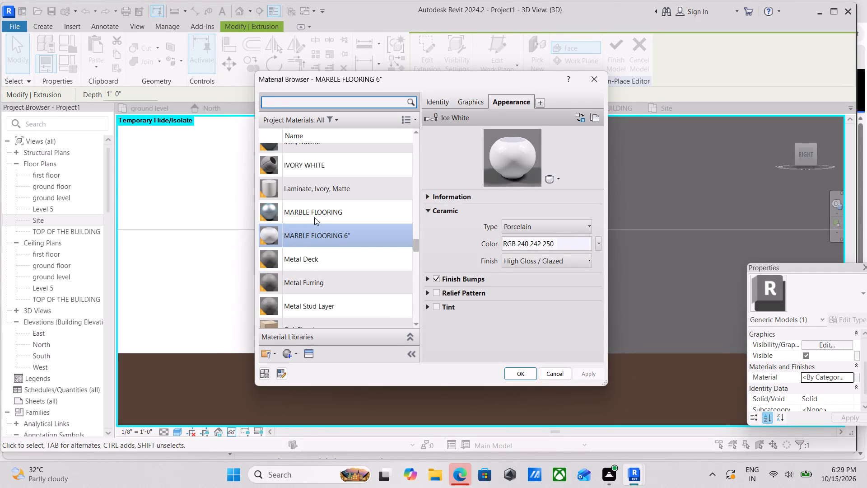
{"action": "left_click", "coordinate": [331, 183]}
{"action": "left_click", "coordinate": [523, 377]}
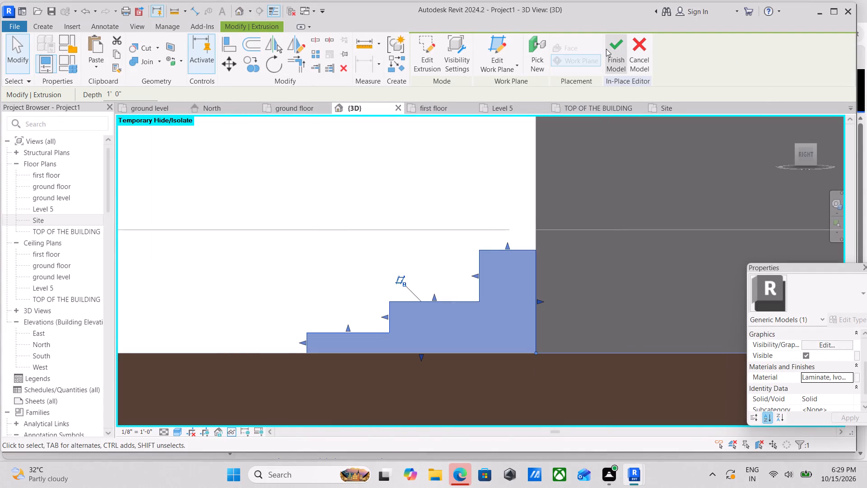
{"action": "left_click", "coordinate": [611, 48]}
Stretch the steps in 3D from the house's front right corner along the entrance floor edge to the wood-lined wall.
{"action": "scroll", "coordinate": [619, 143], "scroll_direction": "down", "scroll_amount": 4}
{"action": "scroll", "coordinate": [577, 215], "scroll_direction": "down", "scroll_amount": 1}
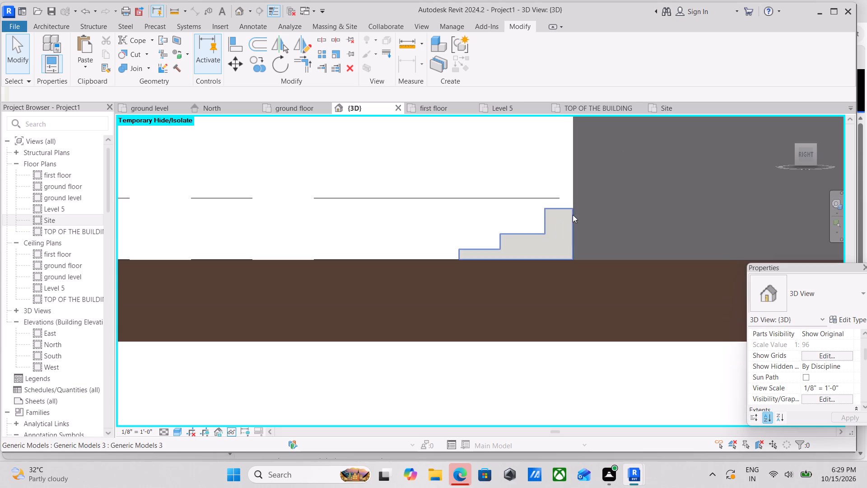
{"action": "middle_click_drag", "start_coordinate": [552, 204], "coordinate": [599, 256], "text": "shift"}
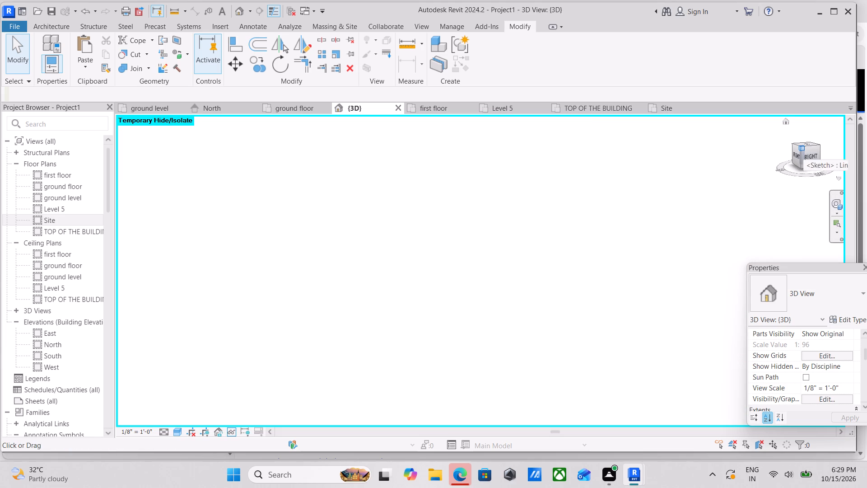
{"action": "left_click", "coordinate": [803, 147]}
{"action": "scroll", "coordinate": [465, 262], "scroll_direction": "up", "scroll_amount": 6}
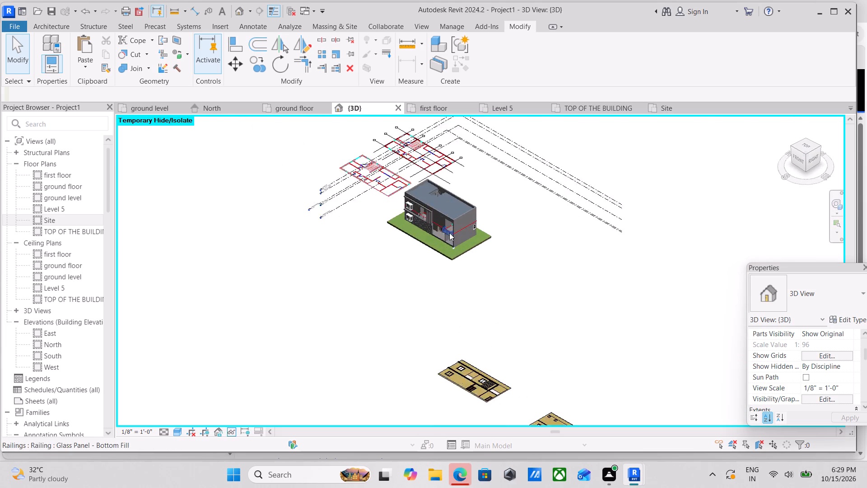
{"action": "scroll", "coordinate": [449, 233], "scroll_direction": "up", "scroll_amount": 9}
{"action": "middle_click_drag", "start_coordinate": [411, 232], "coordinate": [547, 305]}
{"action": "scroll", "coordinate": [465, 270], "scroll_direction": "up", "scroll_amount": 1}
{"action": "scroll", "coordinate": [658, 351], "scroll_direction": "up", "scroll_amount": 7}
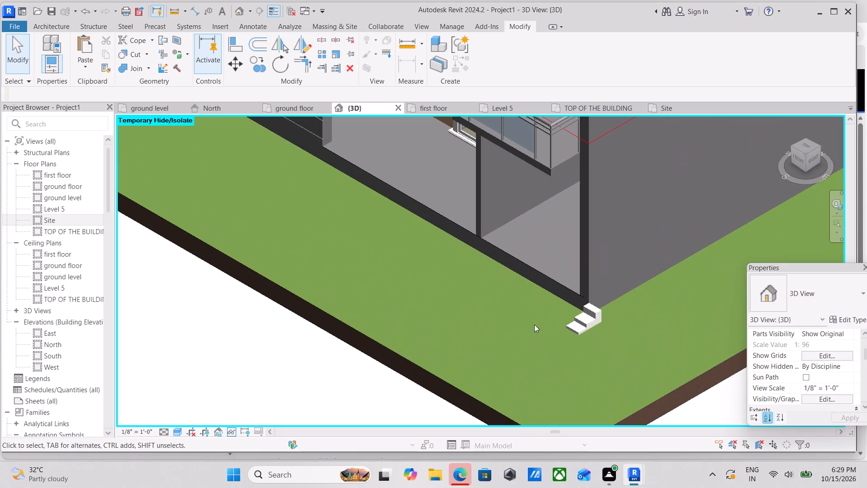
{"action": "left_click", "coordinate": [592, 319]}
{"action": "left_click_drag", "start_coordinate": [575, 310], "coordinate": [570, 306]}
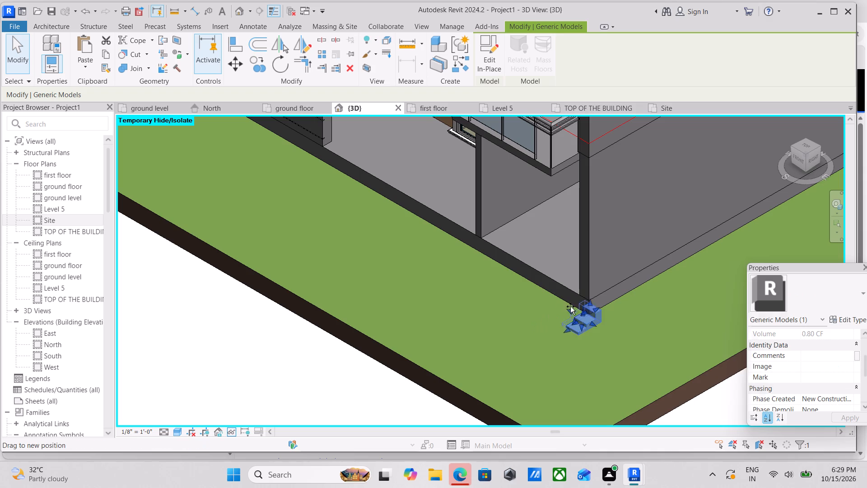
{"action": "left_click_drag", "start_coordinate": [570, 306], "coordinate": [326, 128]}
{"action": "key", "text": "Escape"}
Pull the steps' corner end back to line up with the INNER WALL 5" beside the entrance.
{"action": "scroll", "coordinate": [447, 218], "scroll_direction": "down", "scroll_amount": 2}
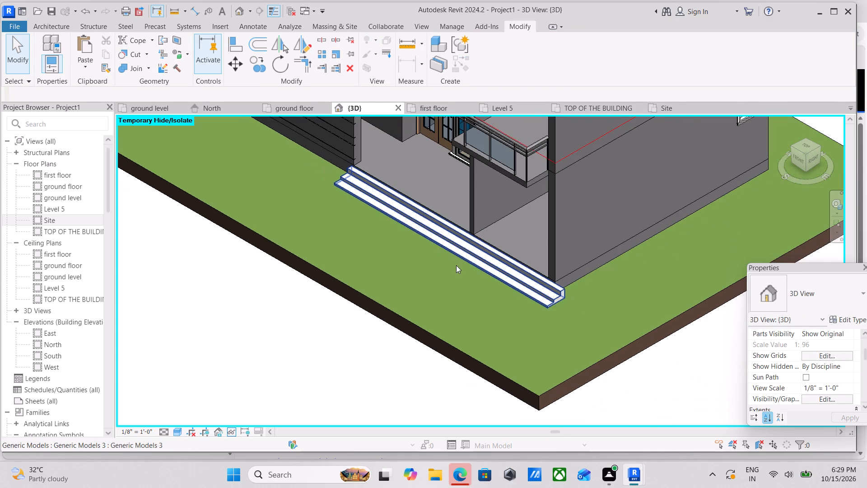
{"action": "middle_click_drag", "start_coordinate": [463, 265], "coordinate": [518, 251]}
{"action": "scroll", "coordinate": [516, 252], "scroll_direction": "down", "scroll_amount": 1}
{"action": "middle_click_drag", "start_coordinate": [516, 252], "coordinate": [685, 106]}
{"action": "middle_click_drag", "start_coordinate": [468, 279], "coordinate": [664, 216]}
{"action": "scroll", "coordinate": [470, 261], "scroll_direction": "up", "scroll_amount": 2}
{"action": "middle_click_drag", "start_coordinate": [360, 239], "coordinate": [375, 249]}
{"action": "scroll", "coordinate": [660, 300], "scroll_direction": "up", "scroll_amount": 2}
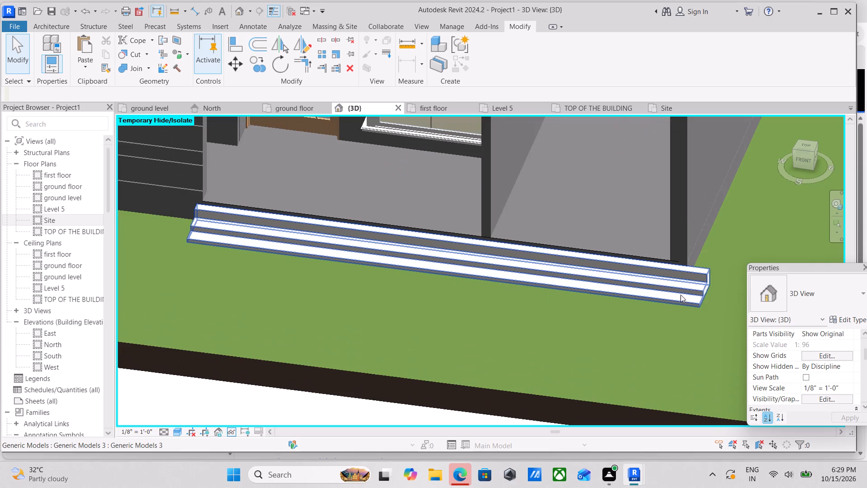
{"action": "scroll", "coordinate": [681, 295], "scroll_direction": "up", "scroll_amount": 3}
{"action": "left_click", "coordinate": [700, 267]}
{"action": "left_click_drag", "start_coordinate": [705, 288], "coordinate": [666, 281]}
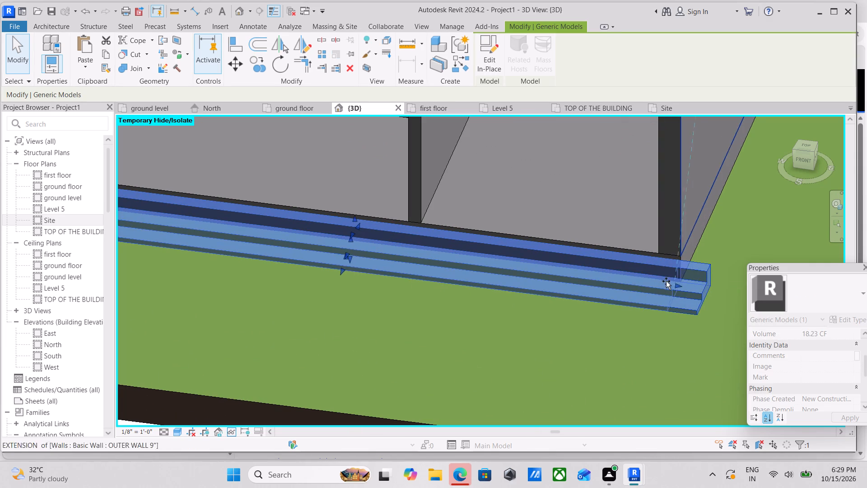
{"action": "left_click_drag", "start_coordinate": [666, 281], "coordinate": [411, 228]}
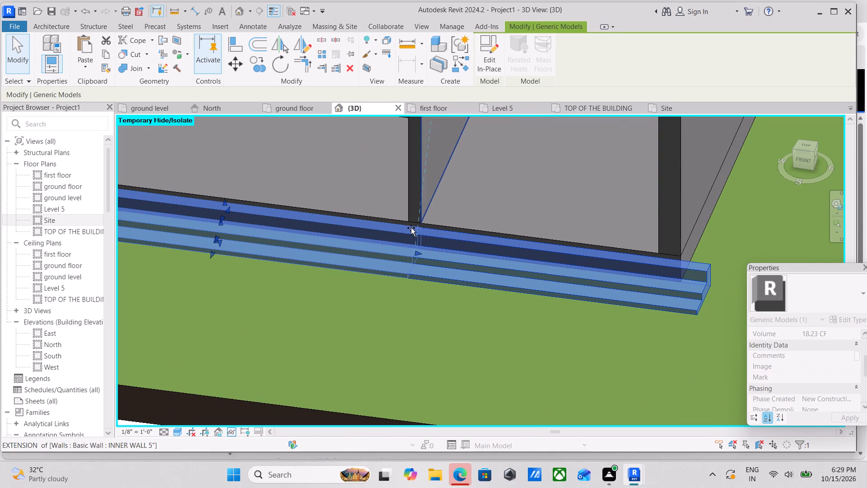
{"action": "left_click_drag", "start_coordinate": [411, 228], "coordinate": [407, 228]}
Examine how the shortened steps fit in front of the entrance between the wood-lined wall and the inner wall.
{"action": "scroll", "coordinate": [412, 225], "scroll_direction": "down", "scroll_amount": 2}
{"action": "middle_click_drag", "start_coordinate": [422, 228], "coordinate": [682, 248]}
{"action": "scroll", "coordinate": [727, 247], "scroll_direction": "up", "scroll_amount": 1}
{"action": "scroll", "coordinate": [745, 251], "scroll_direction": "down", "scroll_amount": 2}
{"action": "middle_click_drag", "start_coordinate": [741, 253], "coordinate": [741, 312]}
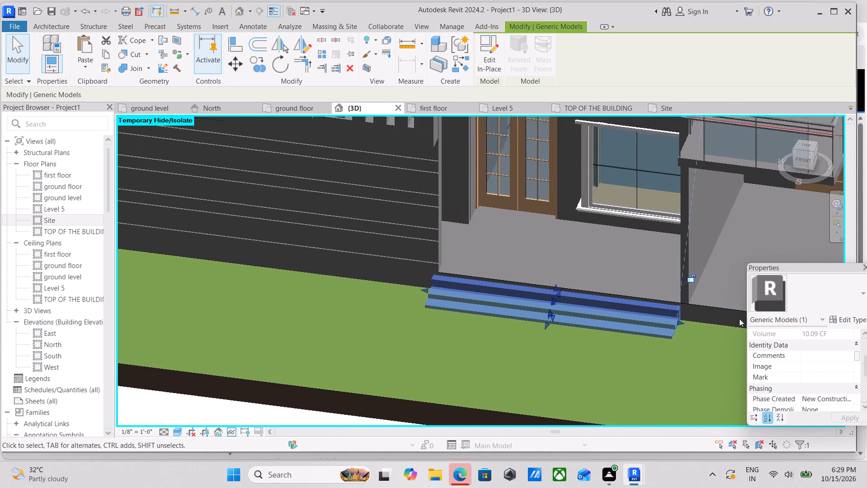
{"action": "scroll", "coordinate": [707, 298], "scroll_direction": "down", "scroll_amount": 2}
{"action": "key", "text": "Escape"}
{"action": "scroll", "coordinate": [707, 298], "scroll_direction": "down", "scroll_amount": 1}
{"action": "middle_click_drag", "start_coordinate": [707, 298], "coordinate": [699, 293]}
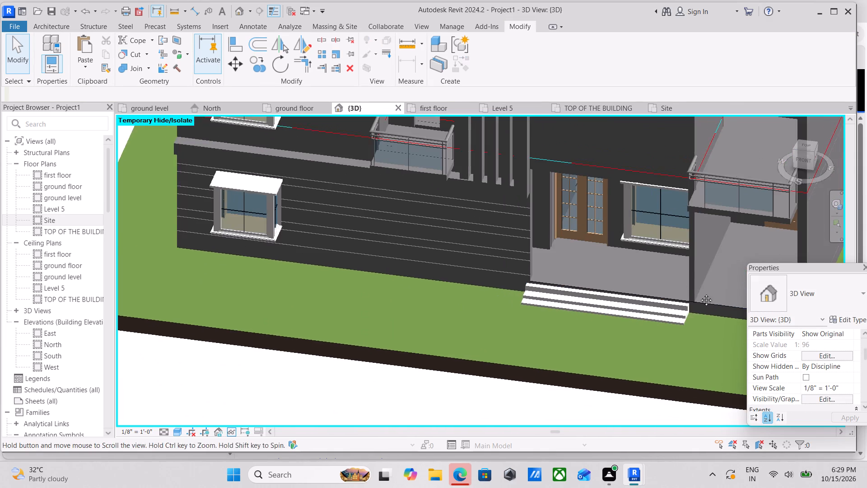
{"action": "middle_click_drag", "start_coordinate": [699, 293], "coordinate": [550, 245]}
{"action": "scroll", "coordinate": [504, 249], "scroll_direction": "up", "scroll_amount": 6}
{"action": "scroll", "coordinate": [570, 269], "scroll_direction": "down", "scroll_amount": 1}
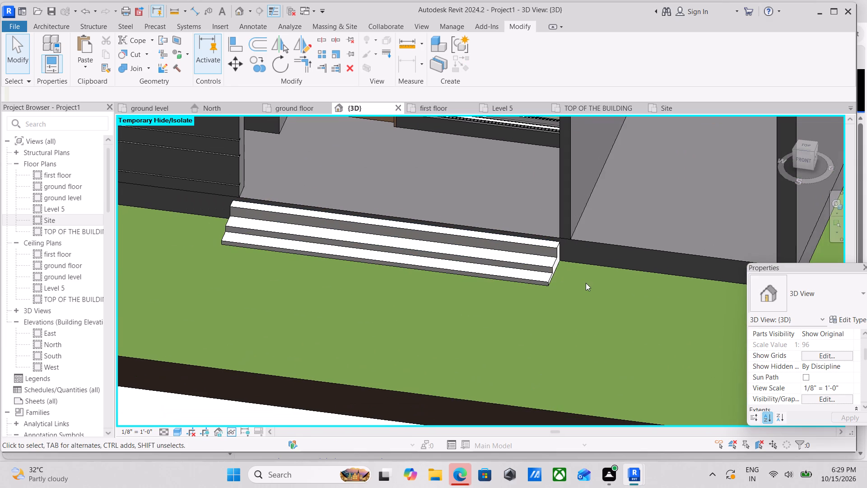
Start a new in-place component in the Generic Models category, keeping the suggested name.
{"action": "middle_click_drag", "start_coordinate": [587, 282], "coordinate": [561, 266], "text": "shift"}
{"action": "middle_click_drag", "start_coordinate": [654, 220], "coordinate": [423, 284]}
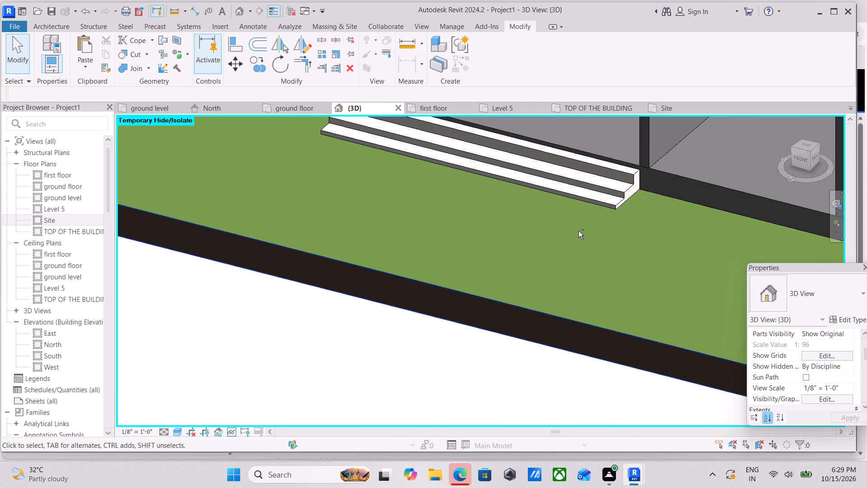
{"action": "middle_click_drag", "start_coordinate": [578, 231], "coordinate": [560, 225], "text": "shift"}
{"action": "middle_click_drag", "start_coordinate": [652, 189], "coordinate": [447, 309]}
{"action": "middle_click_drag", "start_coordinate": [605, 228], "coordinate": [478, 264]}
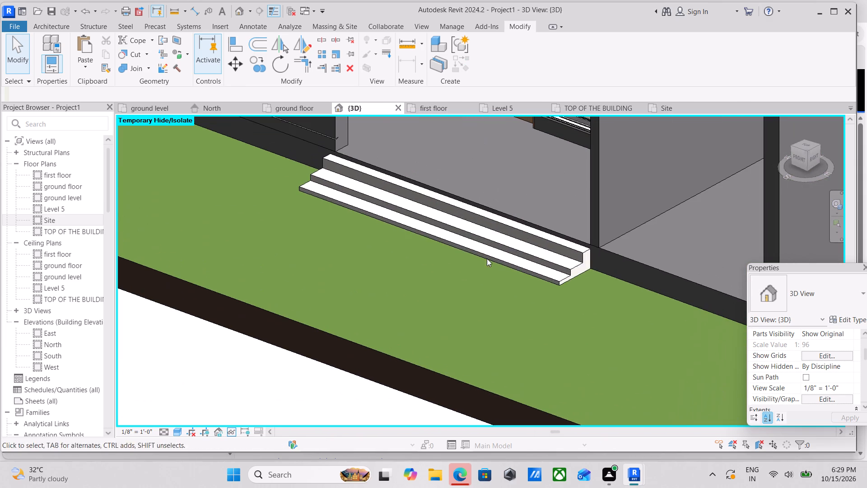
{"action": "middle_click_drag", "start_coordinate": [641, 258], "coordinate": [533, 262]}
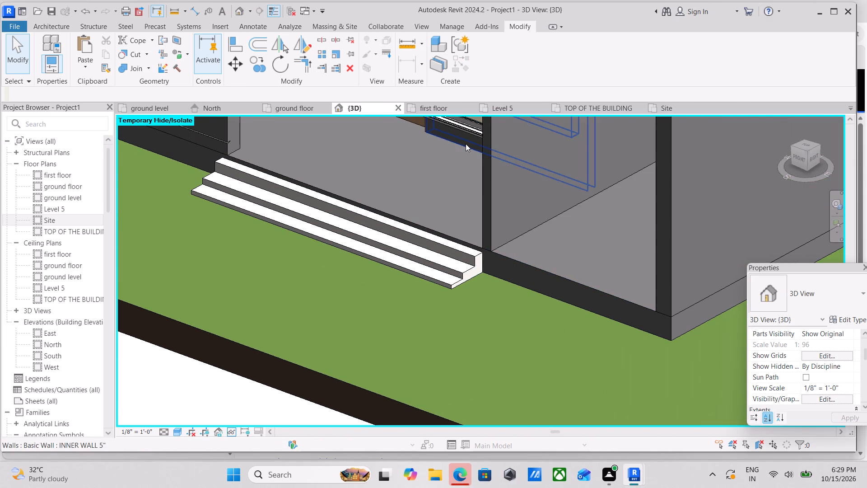
{"action": "left_click", "coordinate": [42, 28]}
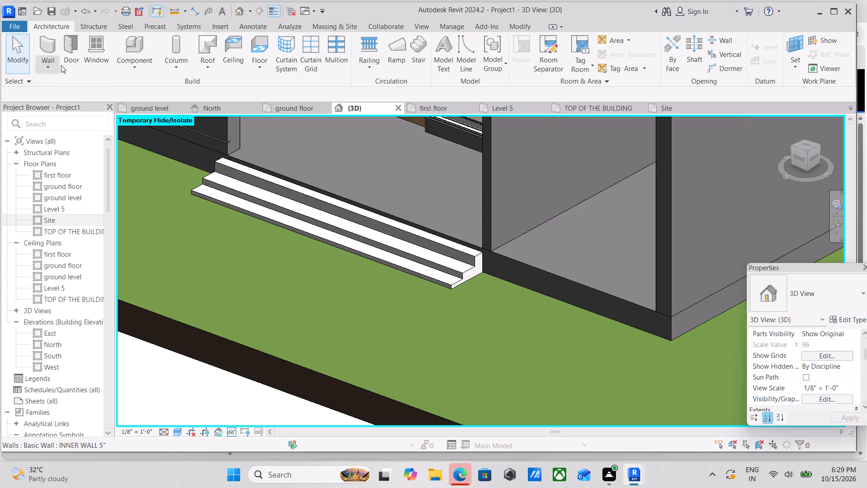
{"action": "left_click", "coordinate": [133, 67]}
{"action": "left_click", "coordinate": [140, 114]}
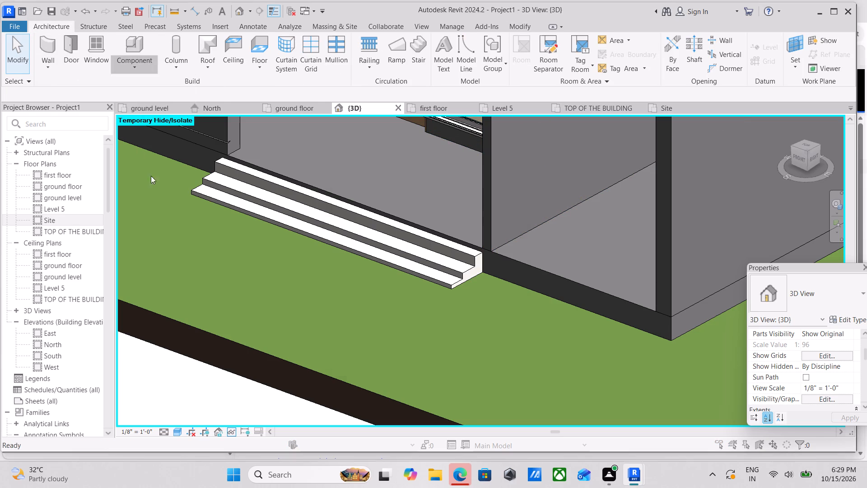
{"action": "scroll", "coordinate": [442, 276], "scroll_direction": "down", "scroll_amount": 3}
{"action": "scroll", "coordinate": [364, 232], "scroll_direction": "down", "scroll_amount": 5}
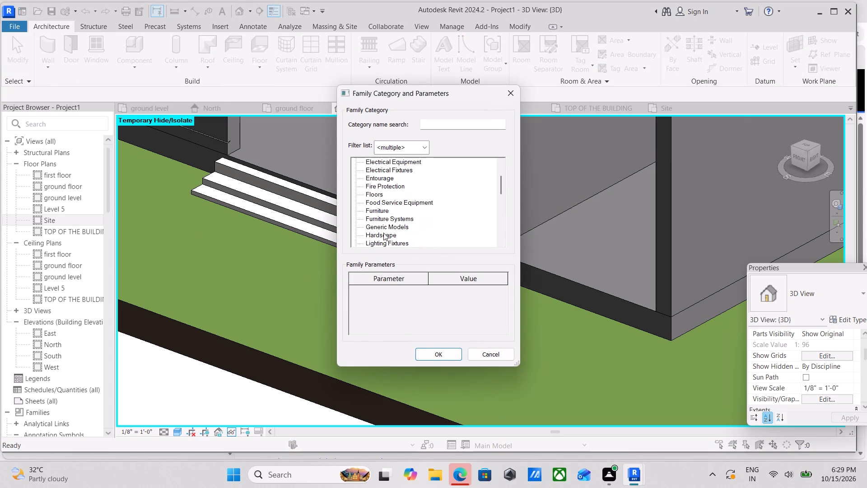
{"action": "left_click", "coordinate": [409, 225]}
{"action": "left_click", "coordinate": [383, 227]}
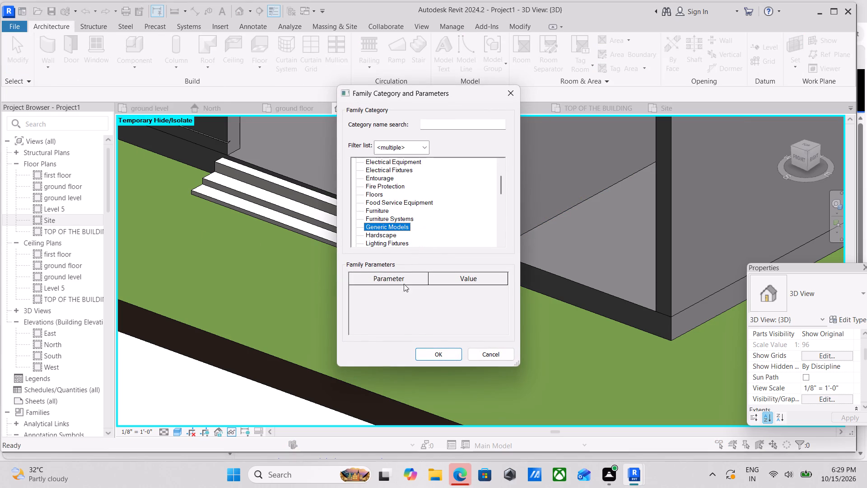
{"action": "left_click", "coordinate": [423, 357]}
{"action": "left_click", "coordinate": [436, 255]}
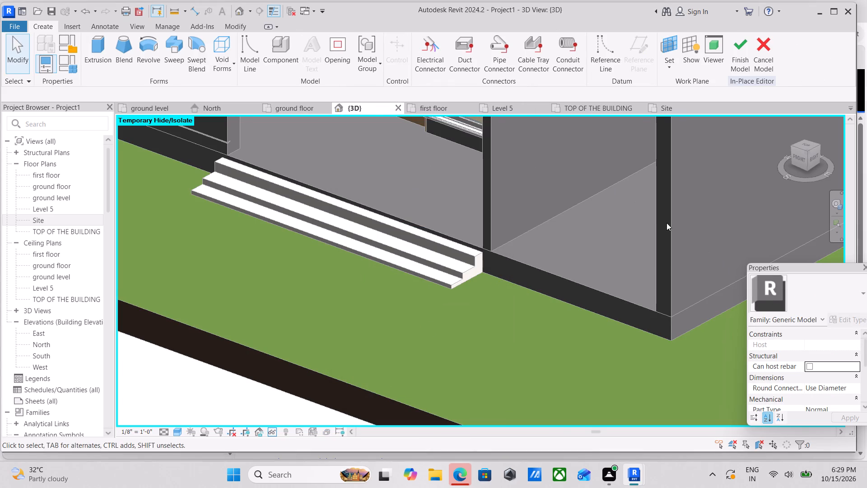
On the floor's side face at the house's front right corner, sketch a triangular ramp profile matching the steps' depth and height and extrude it 1' 0".
{"action": "left_click", "coordinate": [664, 68]}
{"action": "left_click", "coordinate": [670, 108]}
{"action": "scroll", "coordinate": [664, 234], "scroll_direction": "down", "scroll_amount": 2}
{"action": "middle_click_drag", "start_coordinate": [664, 234], "coordinate": [519, 227]}
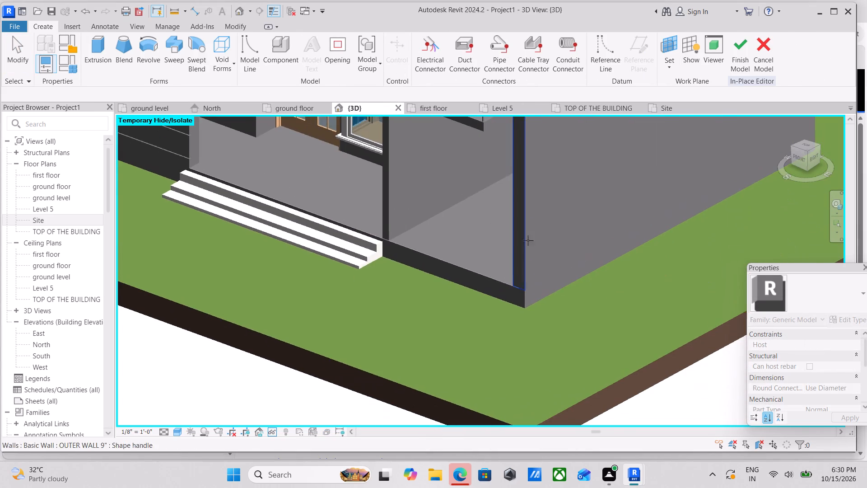
{"action": "scroll", "coordinate": [541, 283], "scroll_direction": "up", "scroll_amount": 4}
{"action": "left_click", "coordinate": [516, 293]}
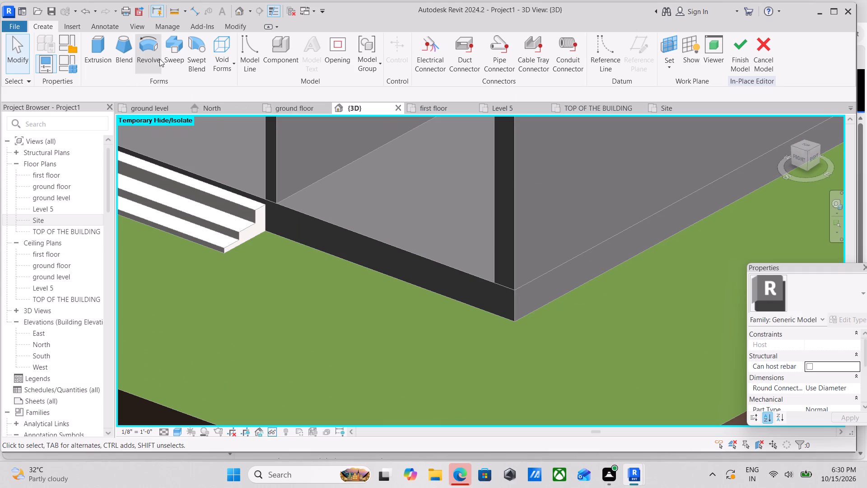
{"action": "left_click", "coordinate": [98, 52]}
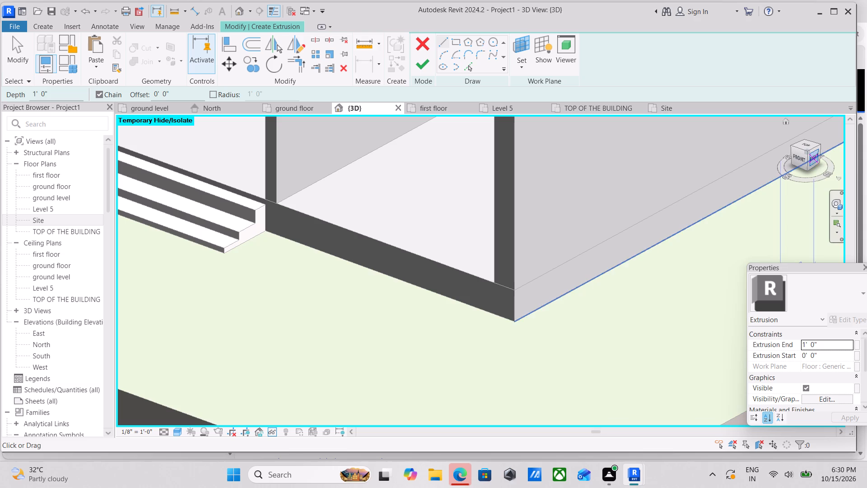
{"action": "left_click", "coordinate": [814, 159]}
{"action": "scroll", "coordinate": [483, 296], "scroll_direction": "up", "scroll_amount": 3}
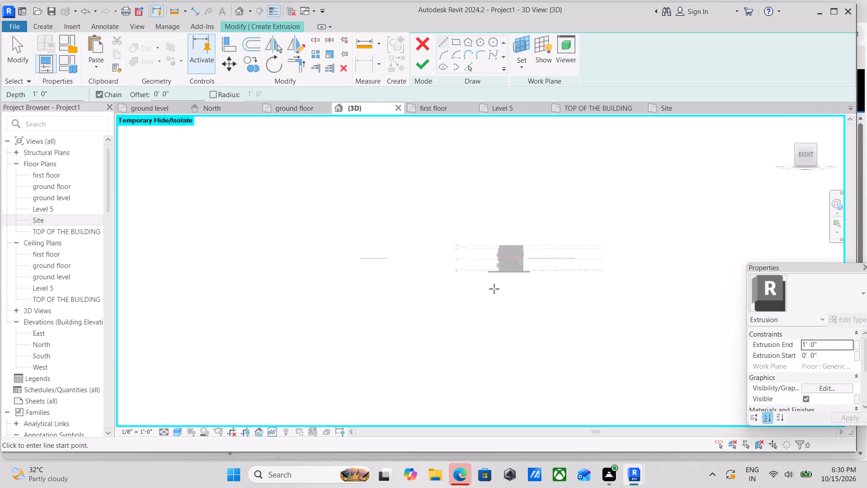
{"action": "scroll", "coordinate": [506, 271], "scroll_direction": "up", "scroll_amount": 20}
{"action": "scroll", "coordinate": [506, 271], "scroll_direction": "up", "scroll_amount": 3}
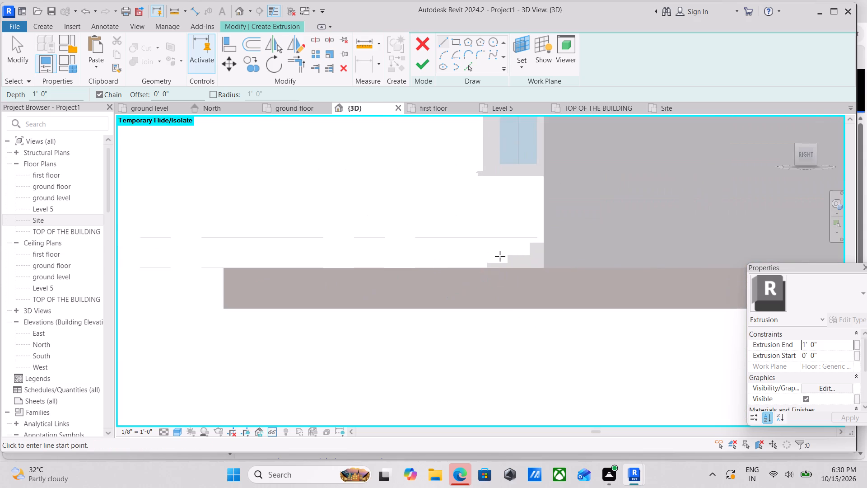
{"action": "scroll", "coordinate": [500, 256], "scroll_direction": "up", "scroll_amount": 5}
{"action": "left_click", "coordinate": [574, 237]}
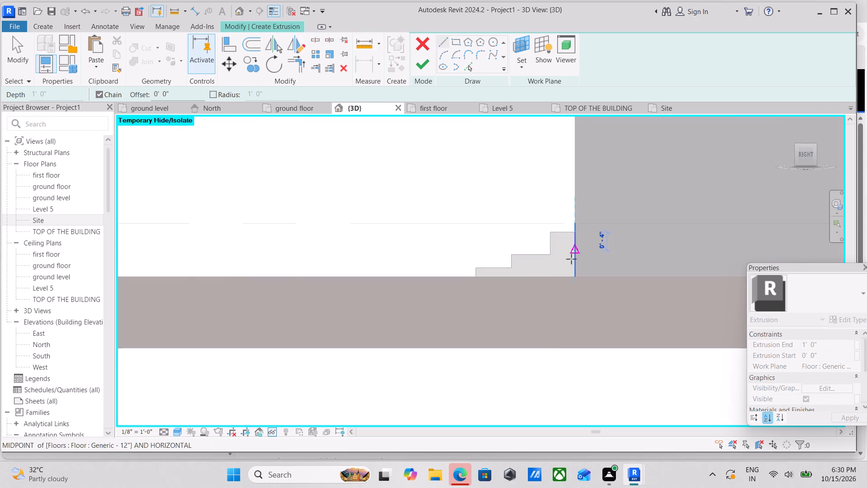
{"action": "left_click", "coordinate": [570, 276]}
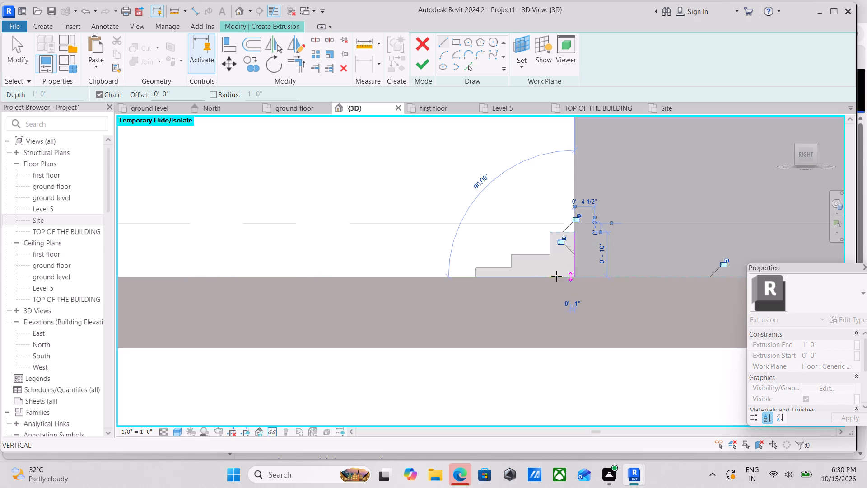
{"action": "left_click", "coordinate": [478, 278]}
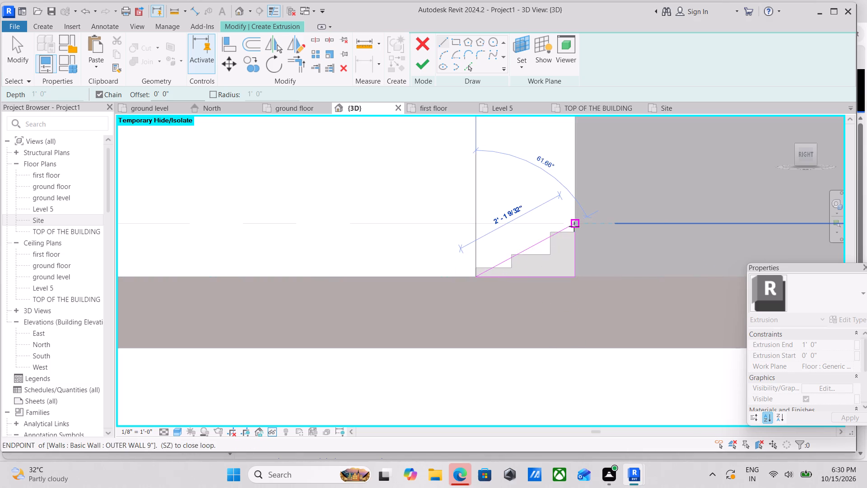
{"action": "left_click", "coordinate": [572, 234]}
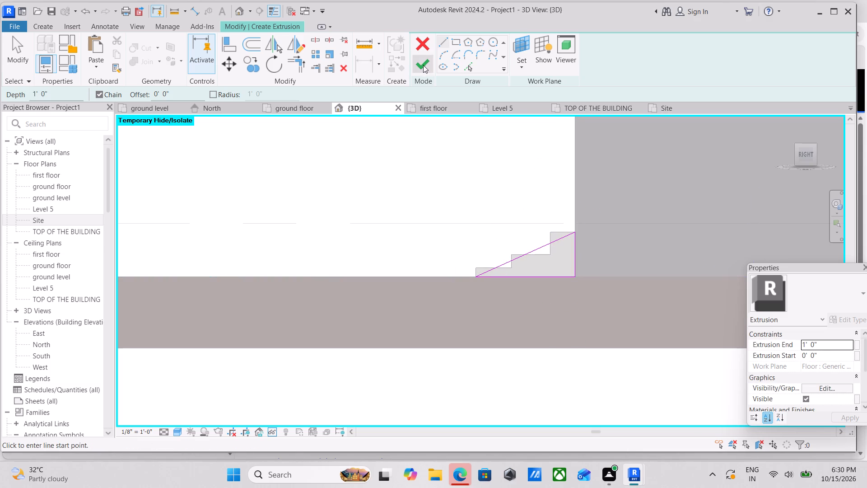
{"action": "left_click", "coordinate": [423, 65]}
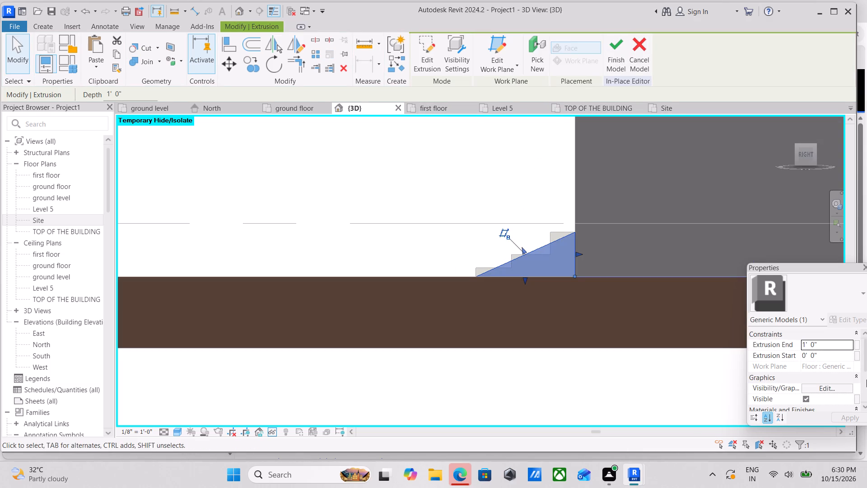
Assign the Laminate, Ivory, Matte material to the ramp extrusion and finish the in-place model.
{"action": "scroll", "coordinate": [866, 380], "scroll_direction": "down", "scroll_amount": 2}
{"action": "left_click", "coordinate": [850, 378]}
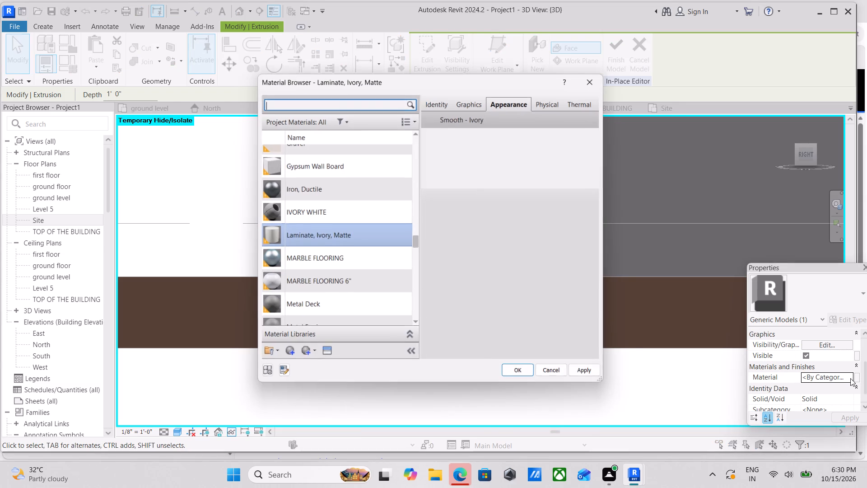
{"action": "left_click", "coordinate": [517, 371]}
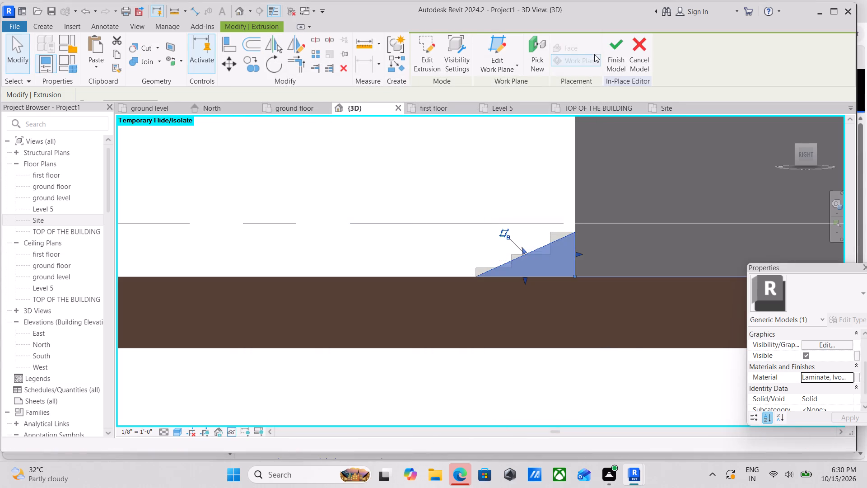
{"action": "left_click", "coordinate": [612, 45]}
Stretch the ramp in 3D from the house's front right corner along the floor edge to the steps at the INNER WALL 5".
{"action": "scroll", "coordinate": [574, 258], "scroll_direction": "down", "scroll_amount": 2}
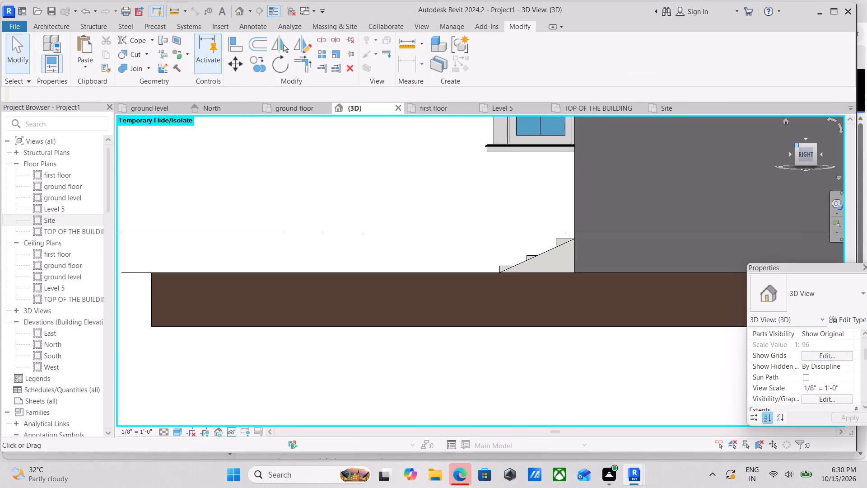
{"action": "left_click", "coordinate": [797, 144]}
{"action": "scroll", "coordinate": [517, 295], "scroll_direction": "up", "scroll_amount": 4}
{"action": "scroll", "coordinate": [408, 204], "scroll_direction": "up", "scroll_amount": 15}
{"action": "scroll", "coordinate": [454, 233], "scroll_direction": "up", "scroll_amount": 3}
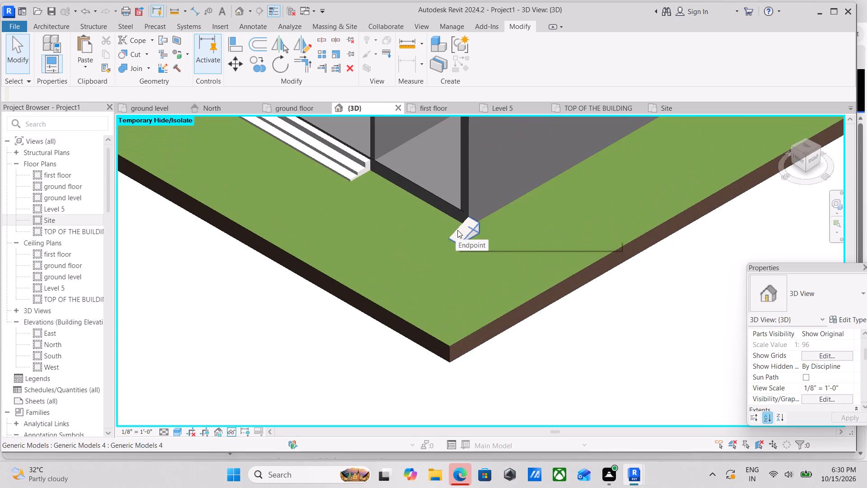
{"action": "left_click", "coordinate": [457, 230]}
{"action": "scroll", "coordinate": [409, 241], "scroll_direction": "down", "scroll_amount": 2}
{"action": "middle_click_drag", "start_coordinate": [409, 241], "coordinate": [532, 341]}
{"action": "scroll", "coordinate": [566, 337], "scroll_direction": "up", "scroll_amount": 4}
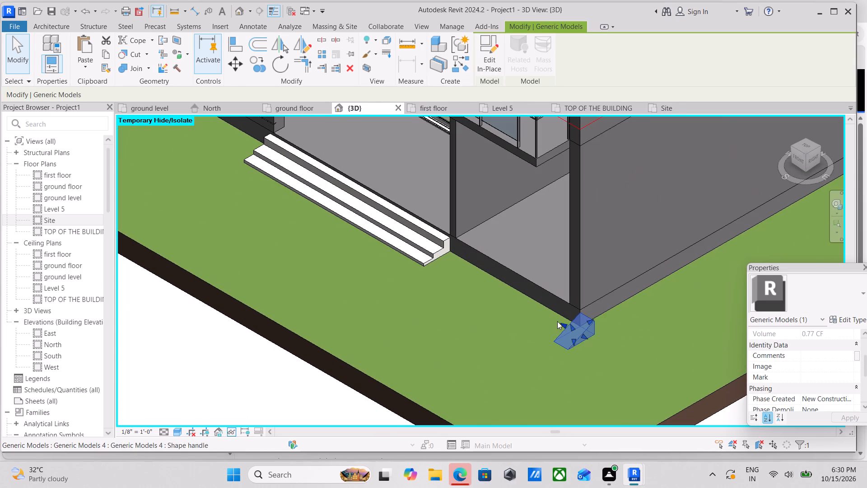
{"action": "left_click_drag", "start_coordinate": [564, 323], "coordinate": [460, 239]}
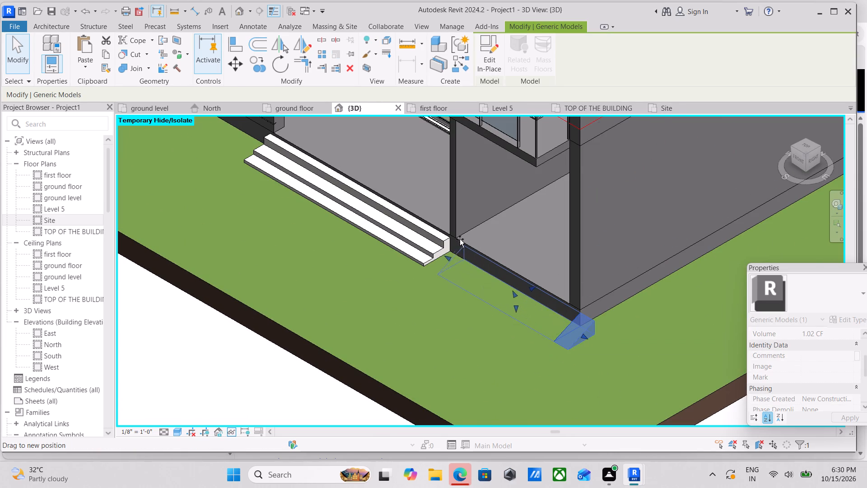
{"action": "left_click_drag", "start_coordinate": [460, 239], "coordinate": [450, 232]}
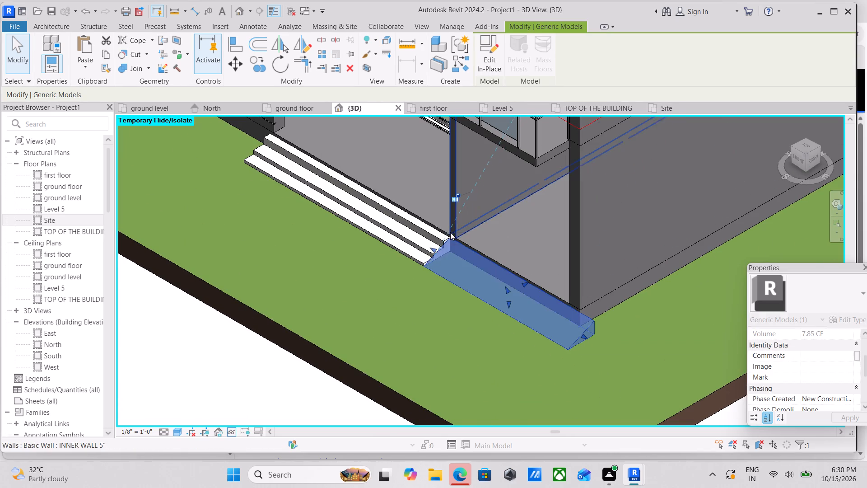
{"action": "scroll", "coordinate": [453, 236], "scroll_direction": "down", "scroll_amount": 3}
{"action": "key", "text": "Escape"}
Pull the ramp's corner end back until it is flush with the house's outer side wall.
{"action": "scroll", "coordinate": [549, 313], "scroll_direction": "up", "scroll_amount": 3}
{"action": "left_click", "coordinate": [528, 291]}
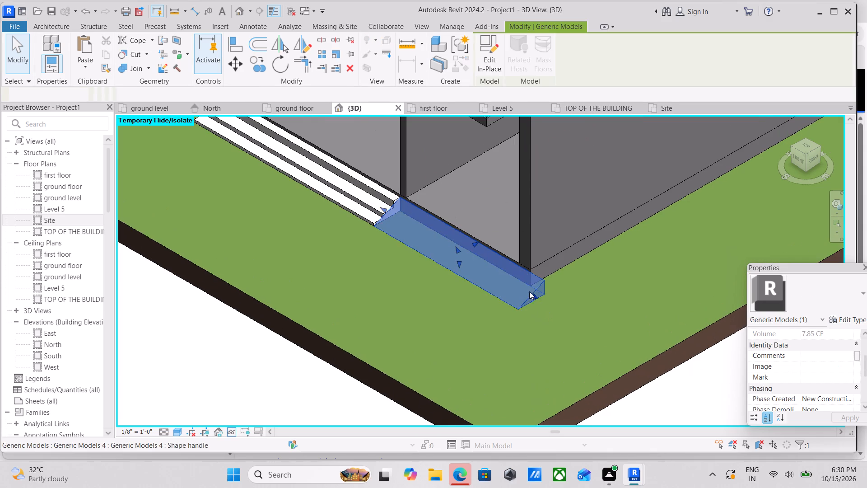
{"action": "left_click_drag", "start_coordinate": [532, 294], "coordinate": [516, 282]}
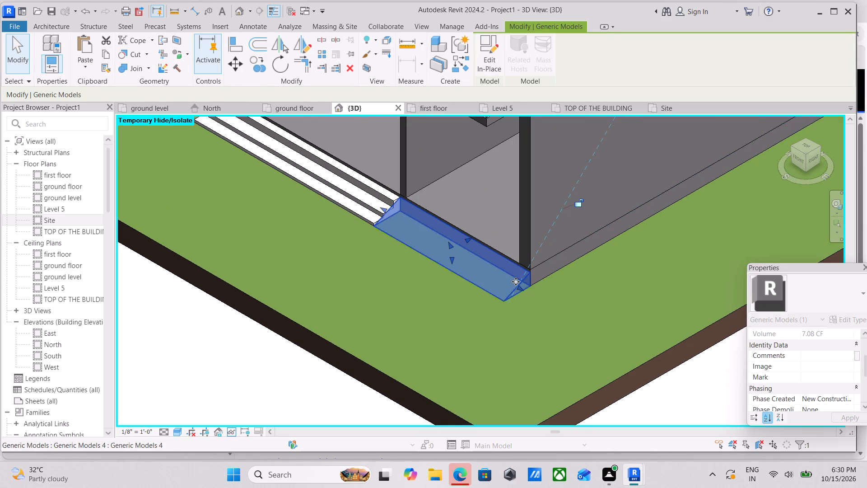
{"action": "key", "text": "Escape"}
Examine the ramp and entrance steps together against the front facade from several 3D angles.
{"action": "scroll", "coordinate": [546, 277], "scroll_direction": "down", "scroll_amount": 3}
{"action": "scroll", "coordinate": [497, 296], "scroll_direction": "down", "scroll_amount": 2}
{"action": "middle_click_drag", "start_coordinate": [479, 296], "coordinate": [479, 296], "text": "shift"}
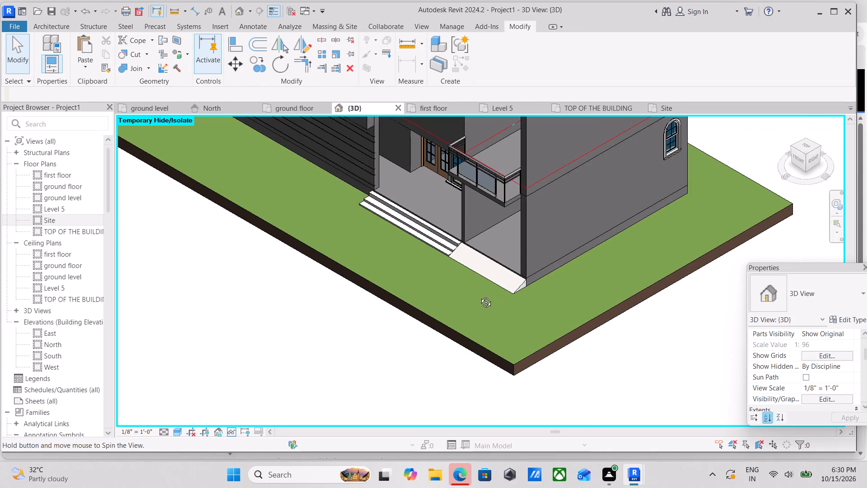
{"action": "middle_click_drag", "start_coordinate": [479, 296], "coordinate": [549, 286], "text": "shift"}
{"action": "middle_click_drag", "start_coordinate": [531, 296], "coordinate": [685, 160]}
{"action": "middle_click_drag", "start_coordinate": [390, 329], "coordinate": [550, 221]}
{"action": "scroll", "coordinate": [383, 290], "scroll_direction": "up", "scroll_amount": 1}
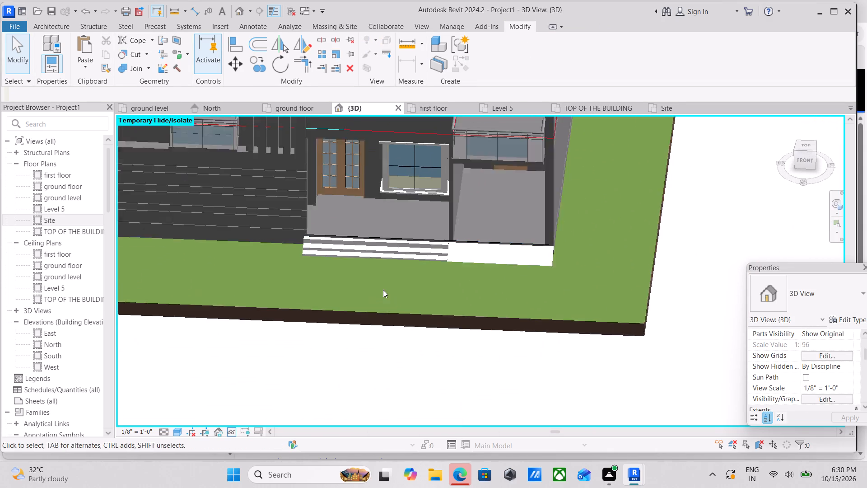
{"action": "scroll", "coordinate": [383, 290], "scroll_direction": "up", "scroll_amount": 7}
{"action": "middle_click_drag", "start_coordinate": [421, 271], "coordinate": [423, 328]}
{"action": "scroll", "coordinate": [423, 328], "scroll_direction": "down", "scroll_amount": 3}
{"action": "middle_click_drag", "start_coordinate": [423, 323], "coordinate": [443, 361]}
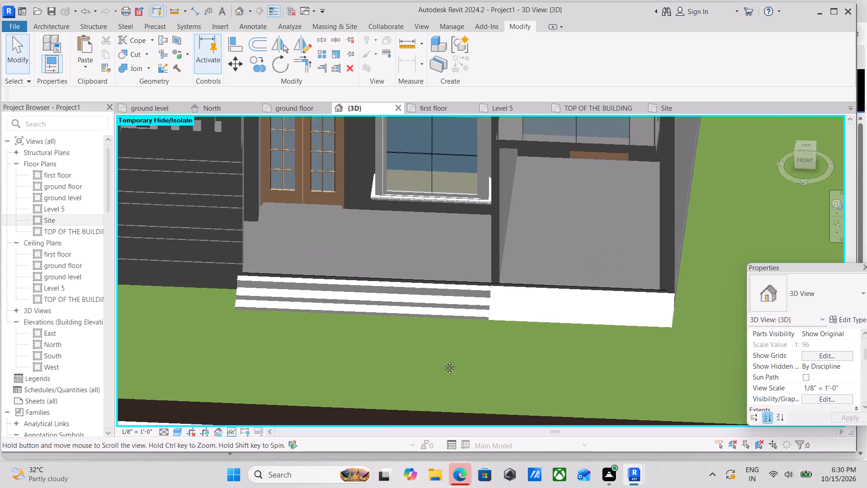
{"action": "middle_click_drag", "start_coordinate": [443, 361], "coordinate": [446, 365]}
{"action": "scroll", "coordinate": [396, 348], "scroll_direction": "down", "scroll_amount": 4}
{"action": "middle_click_drag", "start_coordinate": [379, 347], "coordinate": [488, 371]}
{"action": "scroll", "coordinate": [341, 352], "scroll_direction": "up", "scroll_amount": 1}
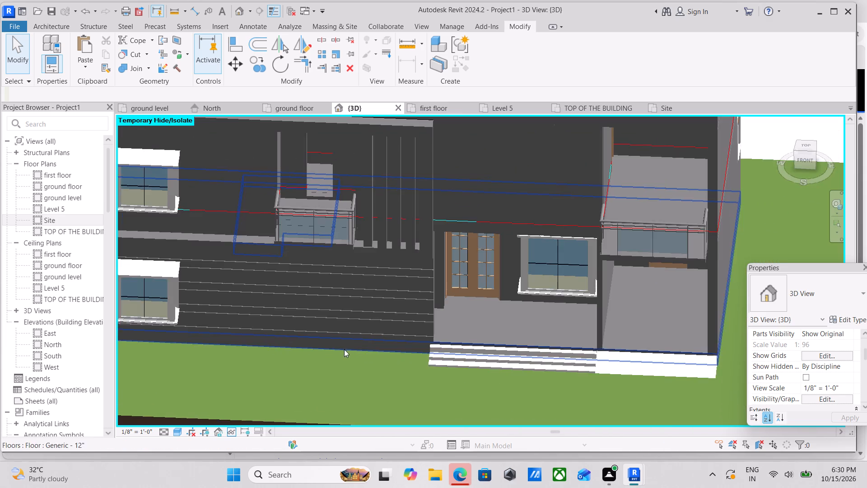
{"action": "middle_click_drag", "start_coordinate": [349, 349], "coordinate": [404, 350]}
{"action": "scroll", "coordinate": [481, 328], "scroll_direction": "down", "scroll_amount": 1}
{"action": "middle_click_drag", "start_coordinate": [481, 328], "coordinate": [459, 301]}
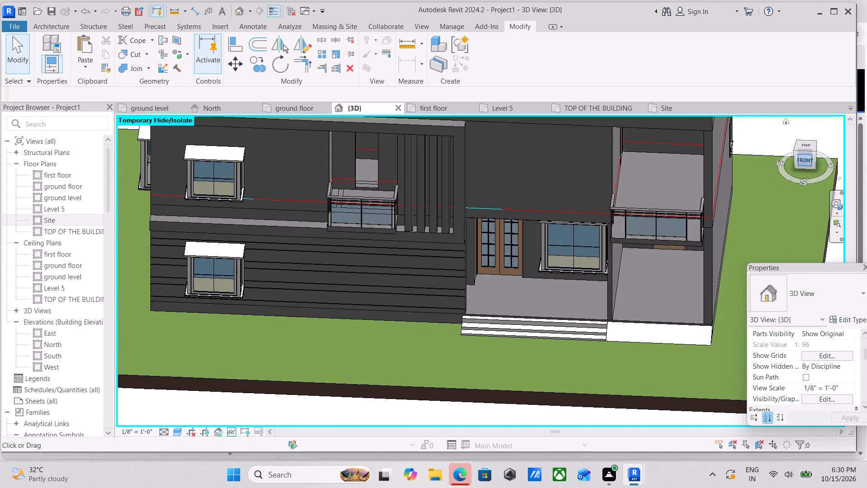
Check the house's whole front facade in a straight-on front view of the 3D model.
{"action": "left_click", "coordinate": [806, 163]}
{"action": "scroll", "coordinate": [439, 335], "scroll_direction": "up", "scroll_amount": 2}
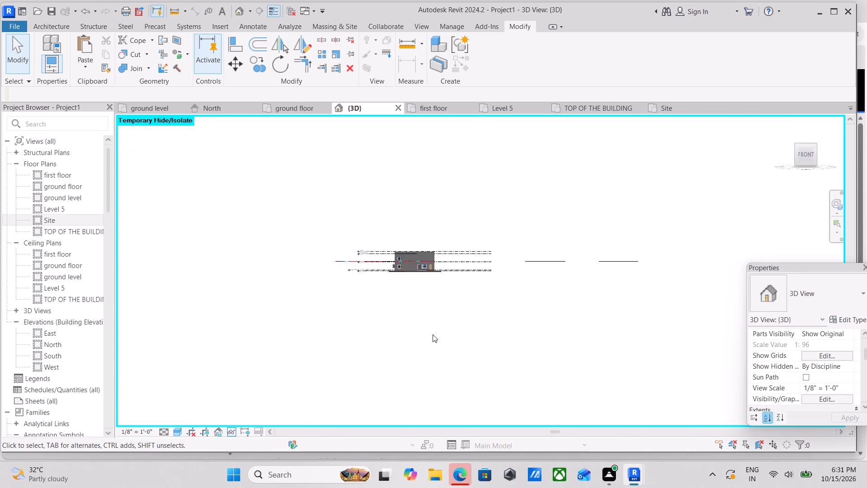
{"action": "scroll", "coordinate": [433, 334], "scroll_direction": "up", "scroll_amount": 10}
{"action": "middle_click_drag", "start_coordinate": [372, 232], "coordinate": [410, 318]}
{"action": "middle_click_drag", "start_coordinate": [391, 282], "coordinate": [413, 322]}
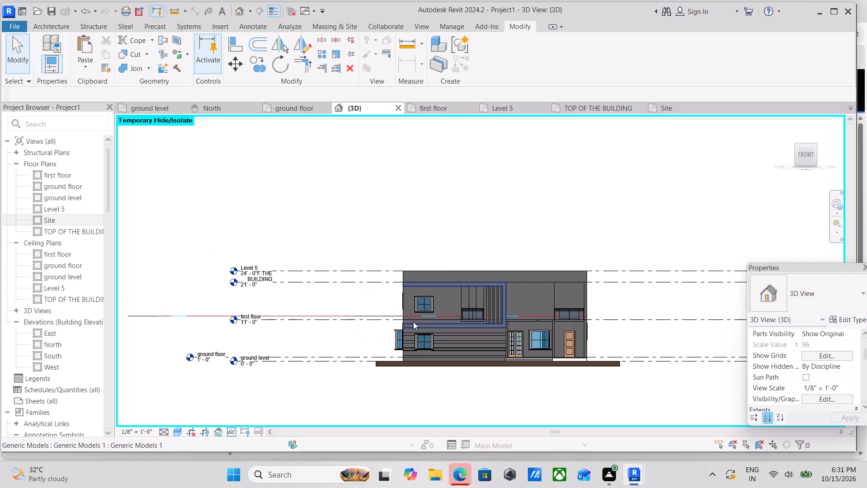
{"action": "scroll", "coordinate": [413, 322], "scroll_direction": "up", "scroll_amount": 2}
{"action": "middle_click_drag", "start_coordinate": [447, 348], "coordinate": [385, 335]}
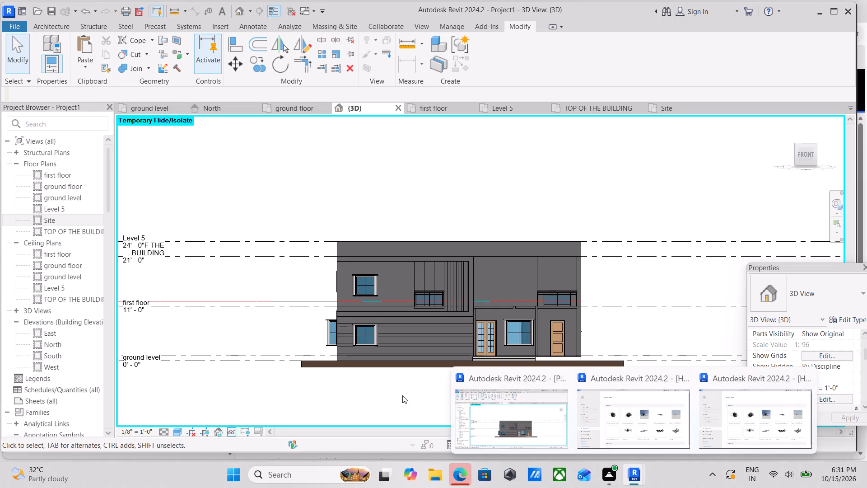
Examine the house's front facade up close, plus its front right corner from oblique 3D angles.
{"action": "scroll", "coordinate": [336, 387], "scroll_direction": "down", "scroll_amount": 1}
{"action": "middle_click_drag", "start_coordinate": [384, 391], "coordinate": [391, 328]}
{"action": "scroll", "coordinate": [533, 334], "scroll_direction": "up", "scroll_amount": 2}
{"action": "scroll", "coordinate": [403, 317], "scroll_direction": "up", "scroll_amount": 2}
{"action": "middle_click_drag", "start_coordinate": [401, 316], "coordinate": [399, 338]}
{"action": "middle_click_drag", "start_coordinate": [499, 297], "coordinate": [508, 336]}
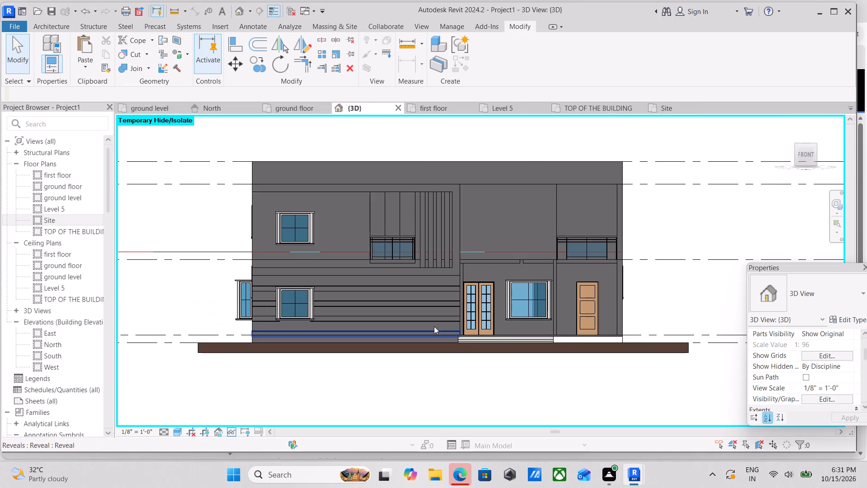
{"action": "scroll", "coordinate": [434, 326], "scroll_direction": "up", "scroll_amount": 1}
{"action": "middle_click_drag", "start_coordinate": [410, 328], "coordinate": [498, 343]}
{"action": "middle_click_drag", "start_coordinate": [460, 347], "coordinate": [409, 347]}
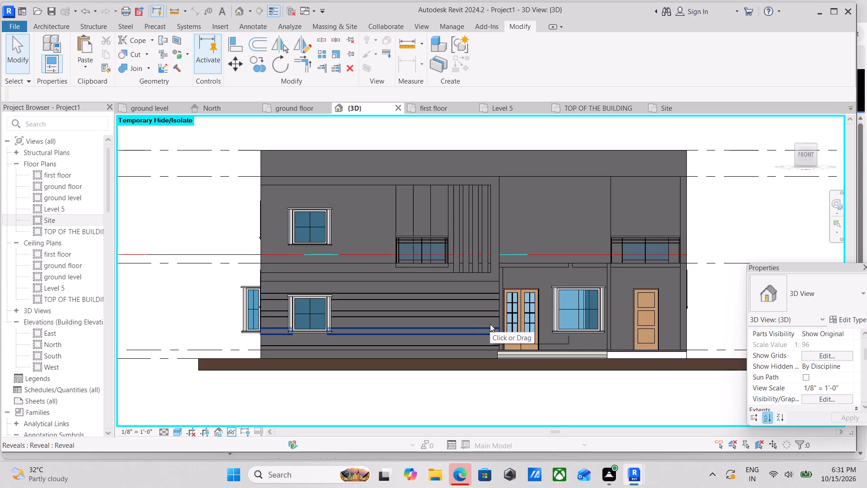
{"action": "scroll", "coordinate": [490, 324], "scroll_direction": "down", "scroll_amount": 2}
{"action": "middle_click_drag", "start_coordinate": [520, 313], "coordinate": [473, 318], "text": "shift"}
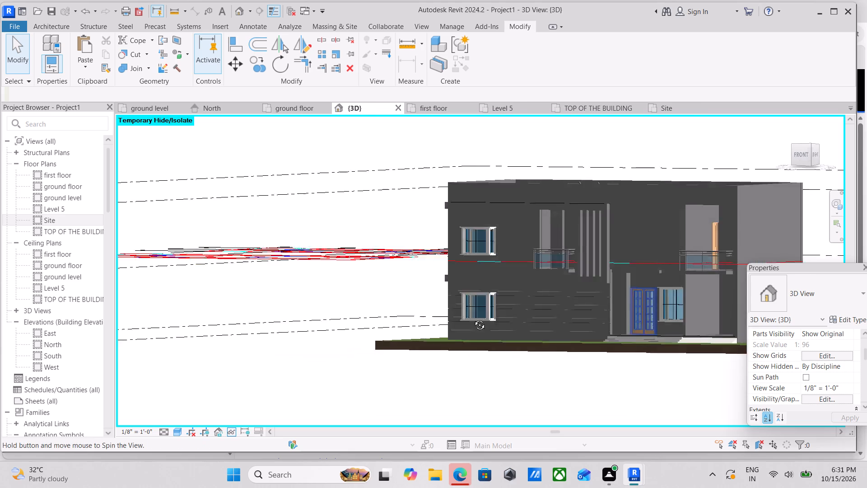
{"action": "middle_click_drag", "start_coordinate": [473, 318], "coordinate": [420, 320], "text": "shift"}
{"action": "middle_click_drag", "start_coordinate": [559, 325], "coordinate": [288, 326]}
{"action": "middle_click_drag", "start_coordinate": [493, 322], "coordinate": [384, 323]}
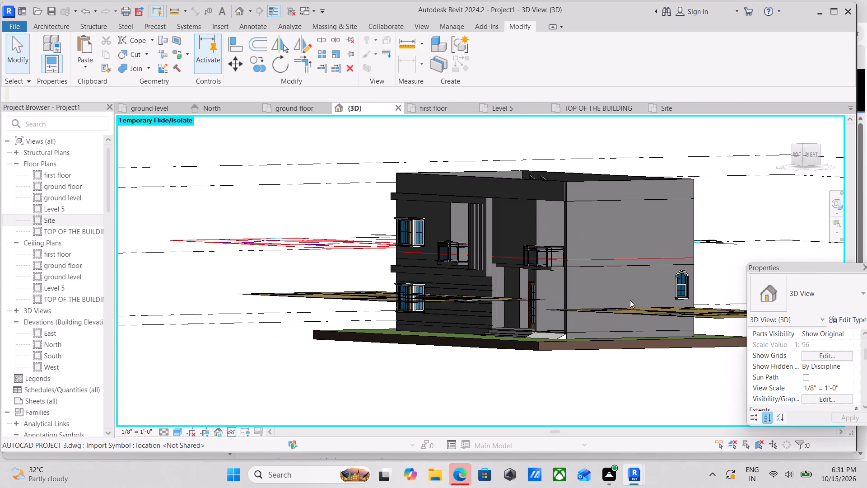
Check the house's right and back sides in straight-on 3D views, returning to the front view.
{"action": "scroll", "coordinate": [535, 296], "scroll_direction": "down", "scroll_amount": 2}
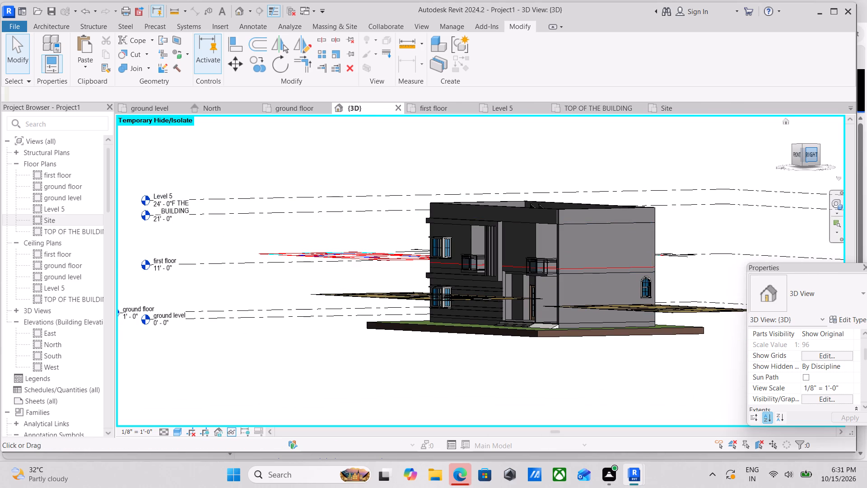
{"action": "left_click", "coordinate": [809, 154]}
{"action": "scroll", "coordinate": [569, 265], "scroll_direction": "up", "scroll_amount": 4}
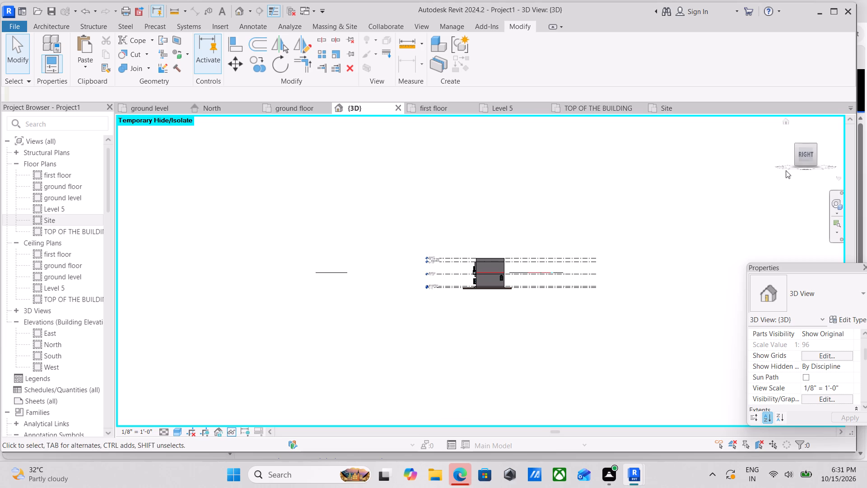
{"action": "left_click", "coordinate": [815, 156]}
{"action": "left_click", "coordinate": [815, 156]}
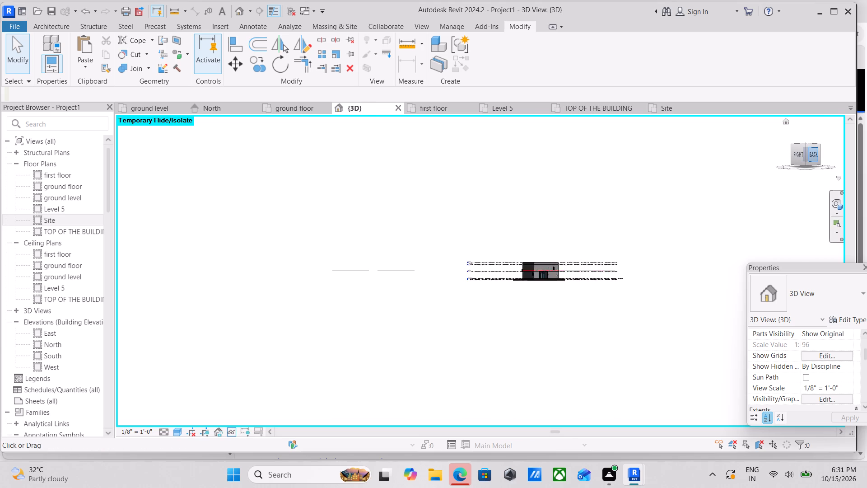
{"action": "scroll", "coordinate": [513, 282], "scroll_direction": "up", "scroll_amount": 4}
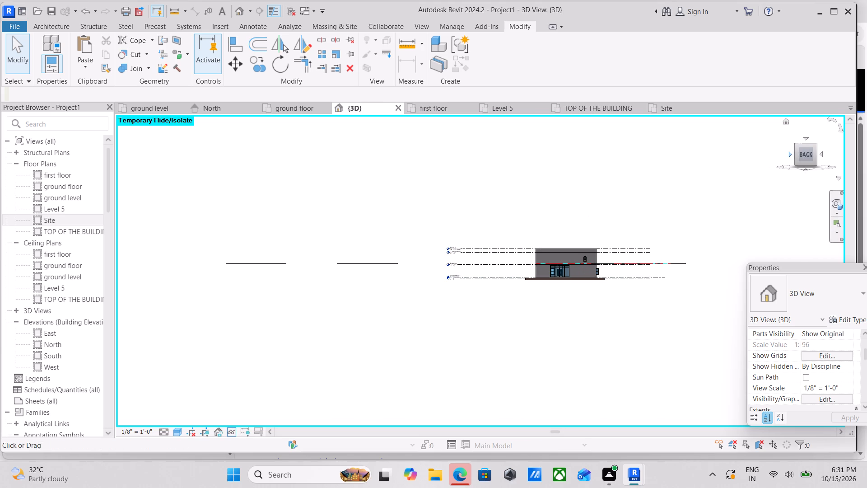
{"action": "left_click", "coordinate": [797, 156]}
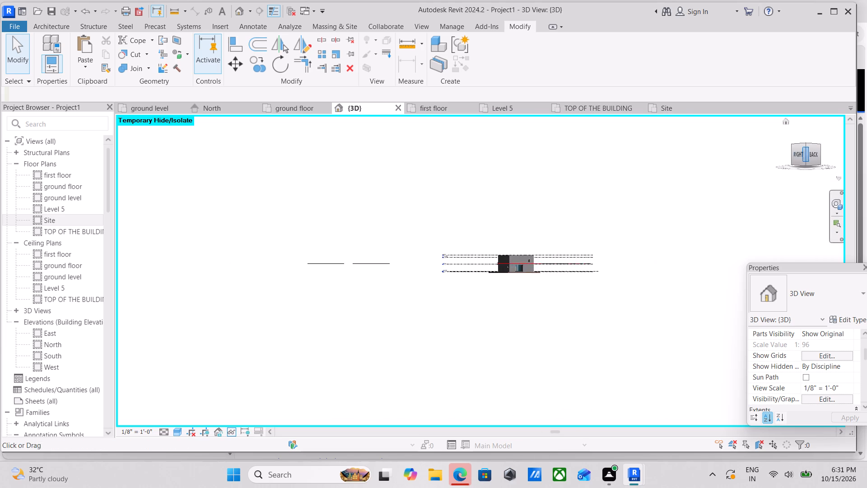
{"action": "left_click", "coordinate": [797, 156]}
{"action": "left_click", "coordinate": [797, 156]}
{"action": "left_click", "coordinate": [797, 156]}
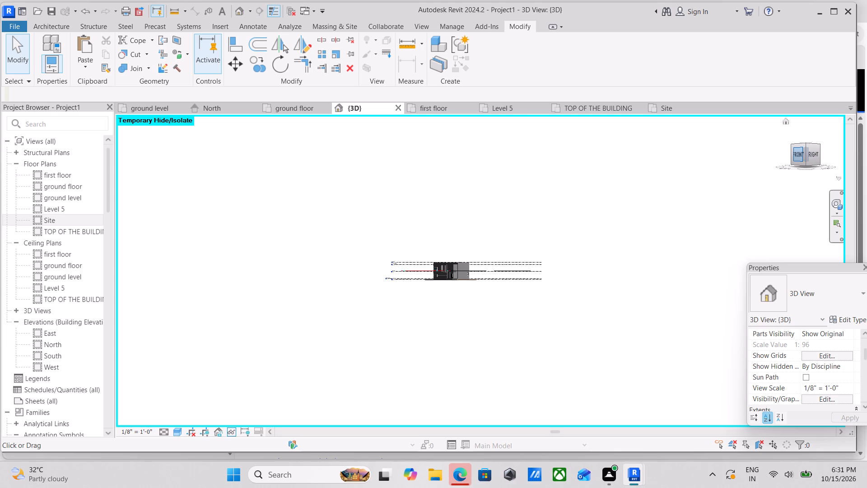
{"action": "scroll", "coordinate": [404, 259], "scroll_direction": "up", "scroll_amount": 11}
{"action": "middle_click_drag", "start_coordinate": [261, 308], "coordinate": [437, 347]}
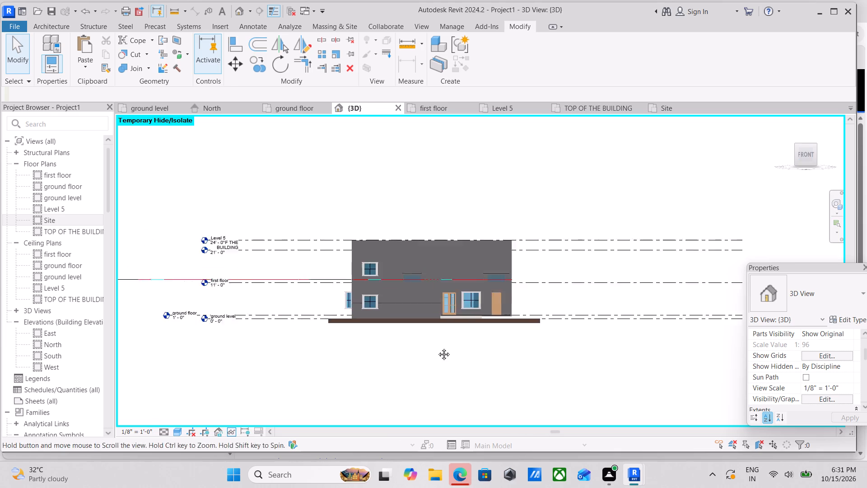
{"action": "middle_click_drag", "start_coordinate": [437, 347], "coordinate": [438, 347]}
{"action": "scroll", "coordinate": [426, 347], "scroll_direction": "up", "scroll_amount": 3}
{"action": "middle_click_drag", "start_coordinate": [454, 354], "coordinate": [373, 370]}
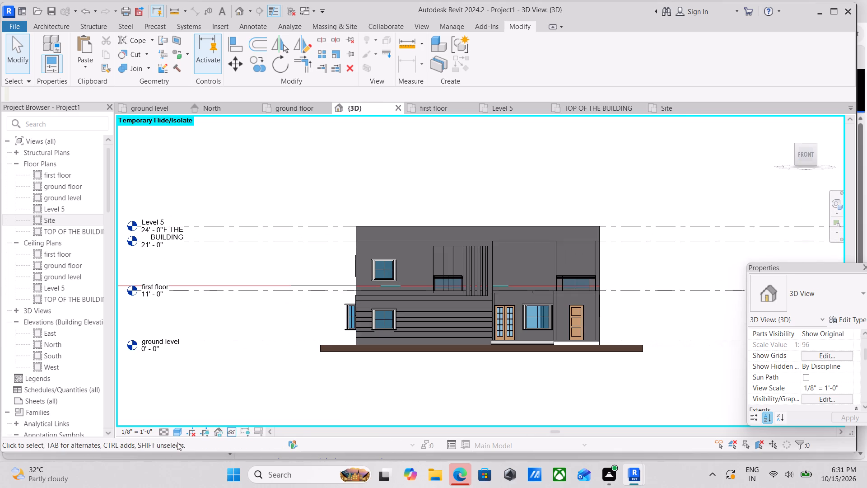
Set the 3D view's background to Sky in the Graphic Display Options.
{"action": "left_click", "coordinate": [177, 430]}
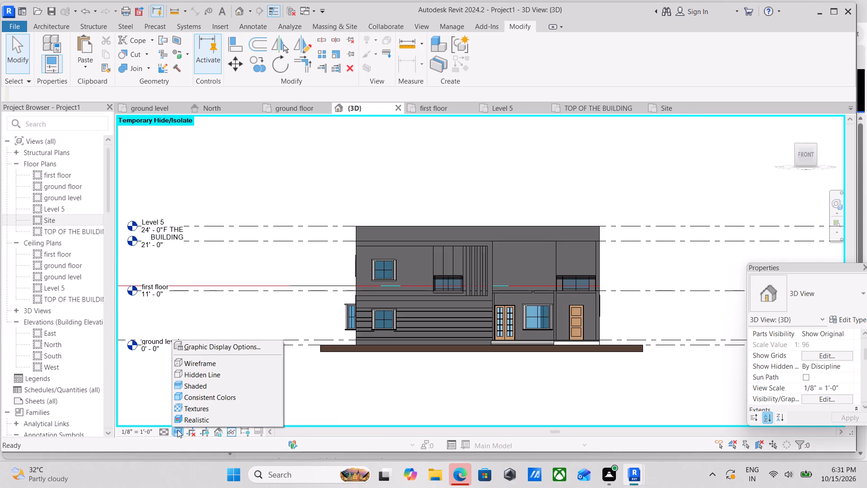
{"action": "left_click", "coordinate": [211, 344]}
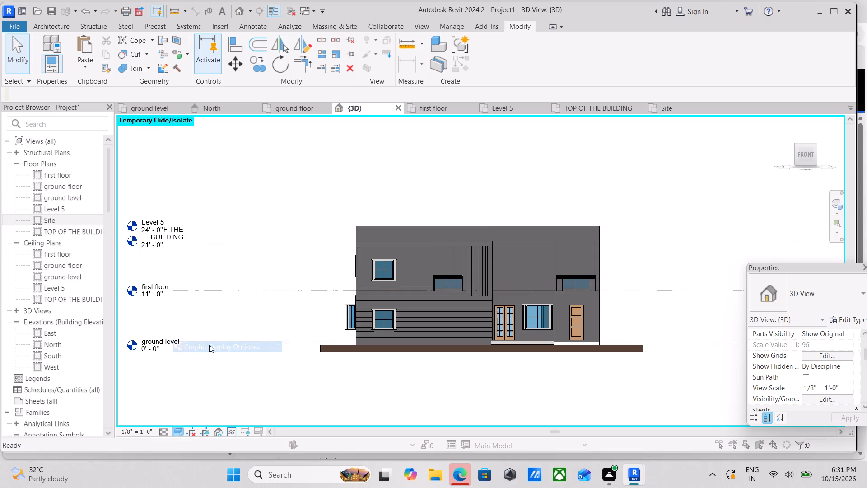
{"action": "scroll", "coordinate": [359, 276], "scroll_direction": "down", "scroll_amount": 1}
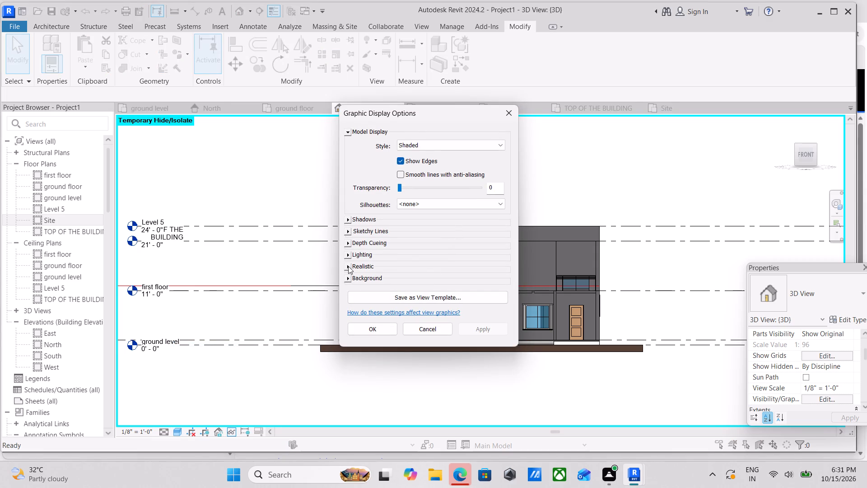
{"action": "left_click", "coordinate": [348, 278]}
{"action": "left_click", "coordinate": [442, 294]}
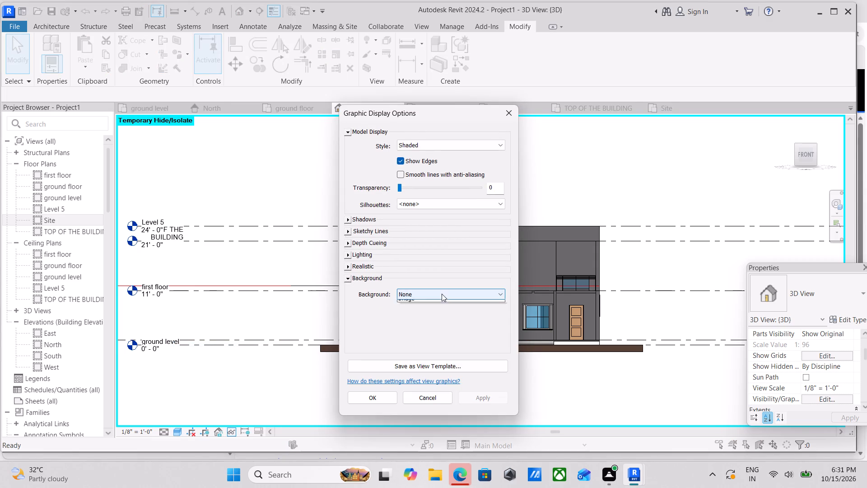
{"action": "left_click", "coordinate": [422, 310]}
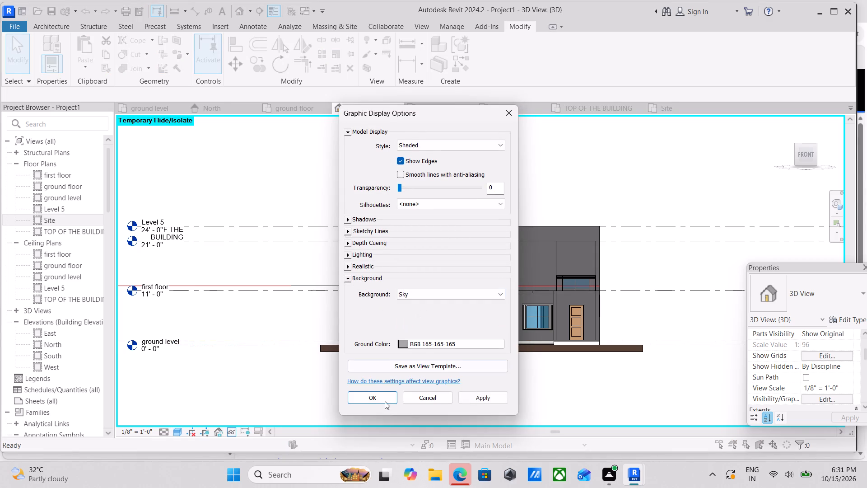
{"action": "left_click", "coordinate": [480, 398]}
{"action": "left_click", "coordinate": [377, 398]}
Change the 3D view's visual style to Realistic.
{"action": "scroll", "coordinate": [484, 335], "scroll_direction": "up", "scroll_amount": 2}
{"action": "middle_click_drag", "start_coordinate": [484, 335], "coordinate": [463, 383]}
{"action": "middle_click_drag", "start_coordinate": [462, 352], "coordinate": [462, 329]}
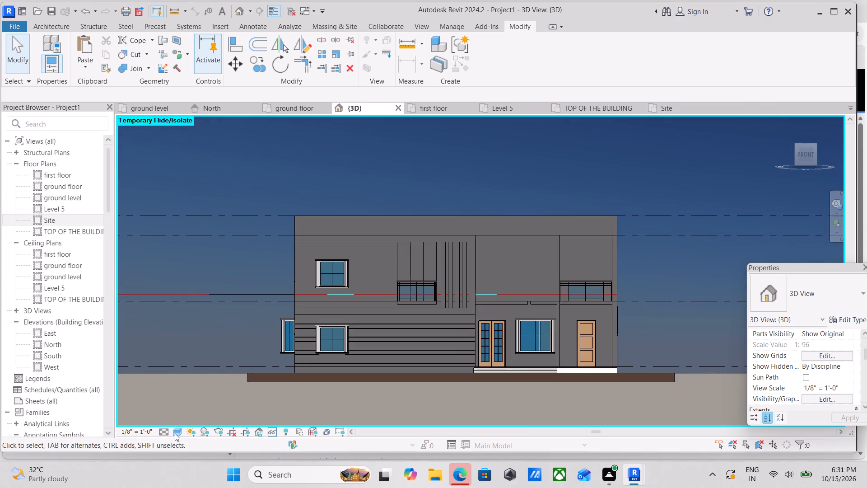
{"action": "left_click", "coordinate": [177, 432]}
{"action": "left_click", "coordinate": [191, 420]}
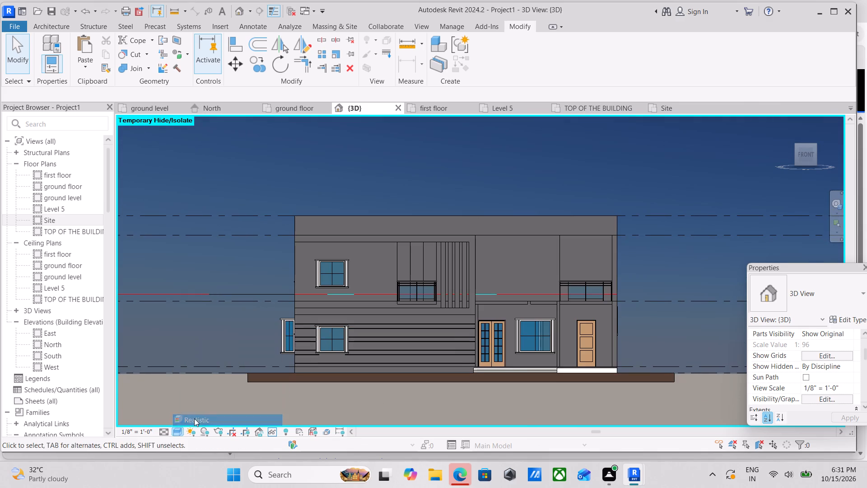
Examine the front facade's materials and colours in the realistic 3D view.
{"action": "middle_click_drag", "start_coordinate": [321, 389], "coordinate": [341, 361]}
{"action": "middle_click_drag", "start_coordinate": [420, 371], "coordinate": [426, 358]}
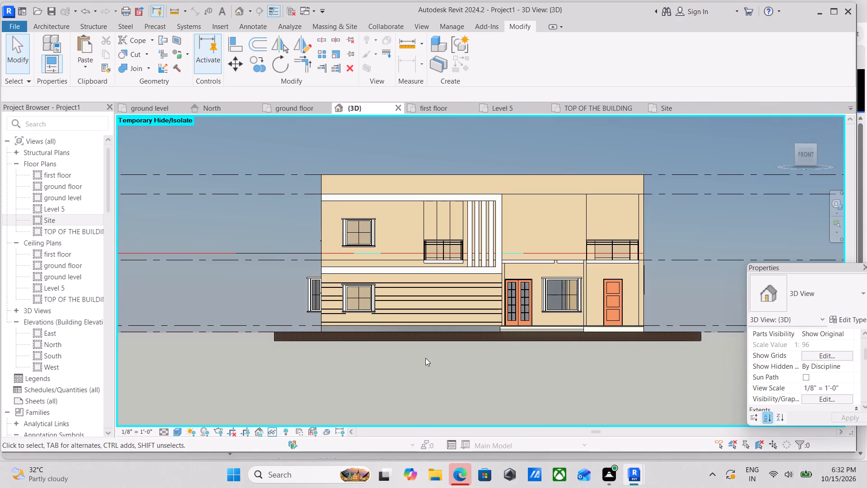
{"action": "middle_click_drag", "start_coordinate": [425, 360], "coordinate": [424, 378]}
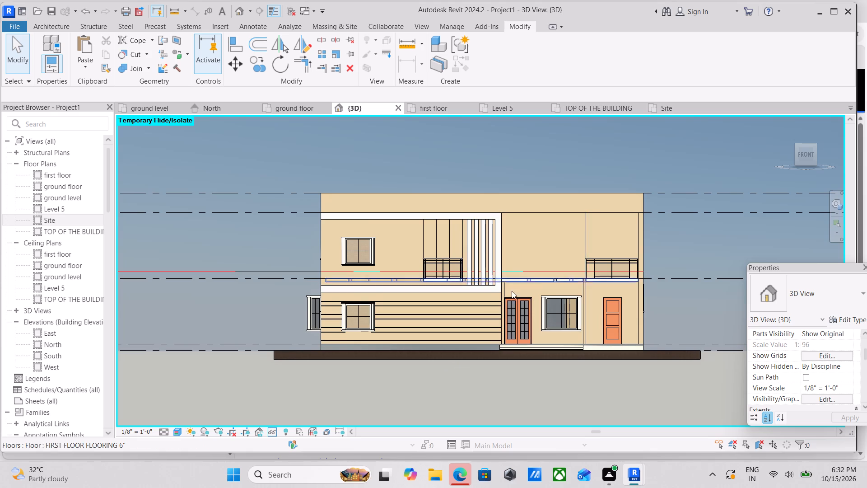
{"action": "middle_click_drag", "start_coordinate": [488, 299], "coordinate": [492, 337]}
{"action": "middle_click_drag", "start_coordinate": [478, 347], "coordinate": [490, 333]}
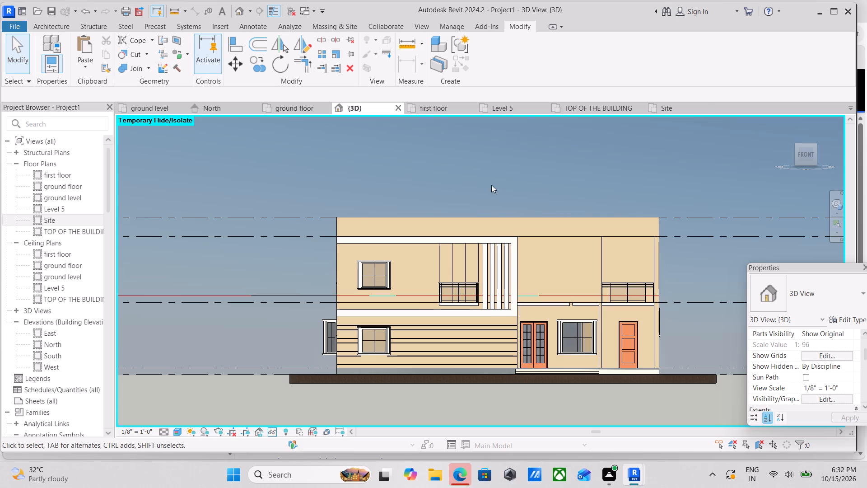
{"action": "scroll", "coordinate": [514, 168], "scroll_direction": "up", "scroll_amount": 1}
{"action": "middle_click_drag", "start_coordinate": [514, 168], "coordinate": [481, 140]}
{"action": "scroll", "coordinate": [481, 140], "scroll_direction": "down", "scroll_amount": 1}
{"action": "middle_click_drag", "start_coordinate": [480, 151], "coordinate": [501, 167]}
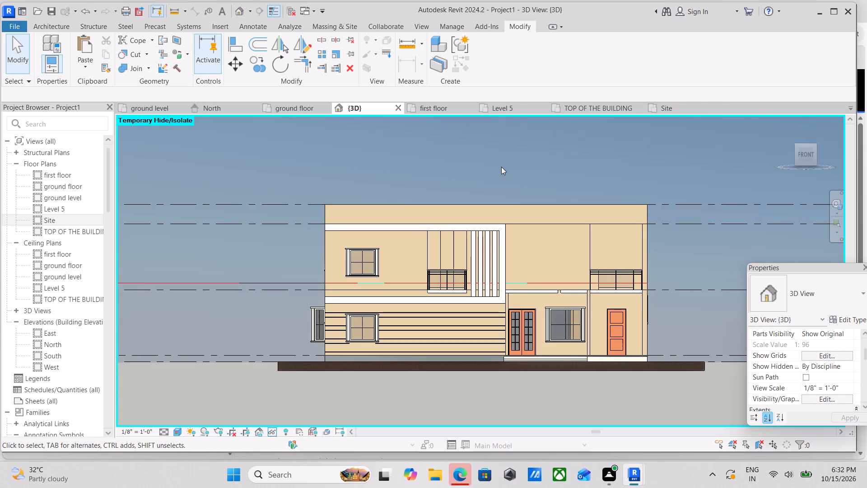
Open the Rendering settings, set the quality to High and enable rendering of a region only.
{"action": "type", "text": "RR"}
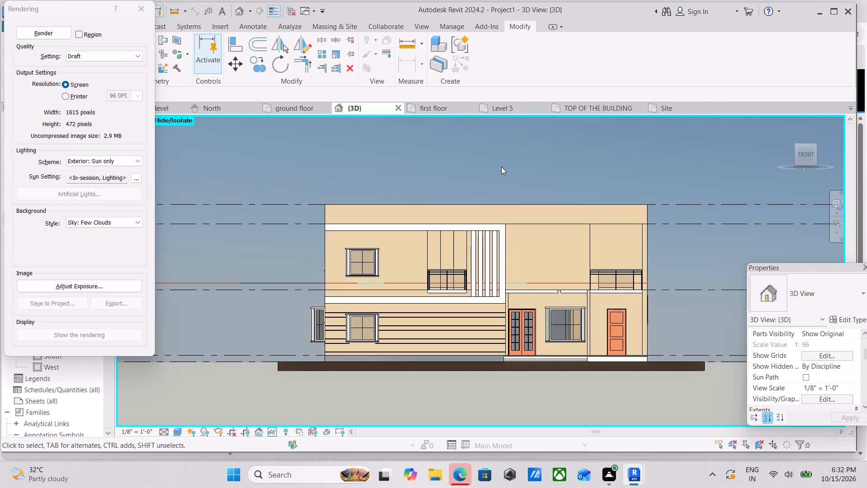
{"action": "left_click", "coordinate": [107, 59]}
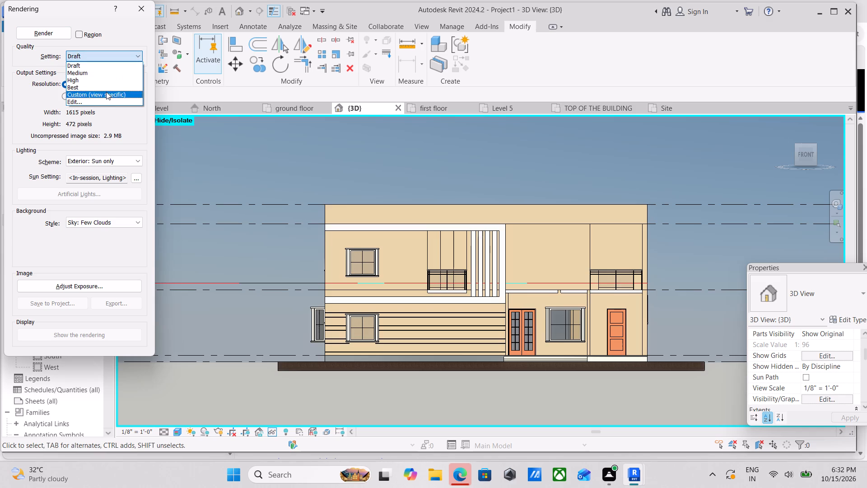
{"action": "left_click", "coordinate": [107, 81]}
{"action": "left_click", "coordinate": [78, 35]}
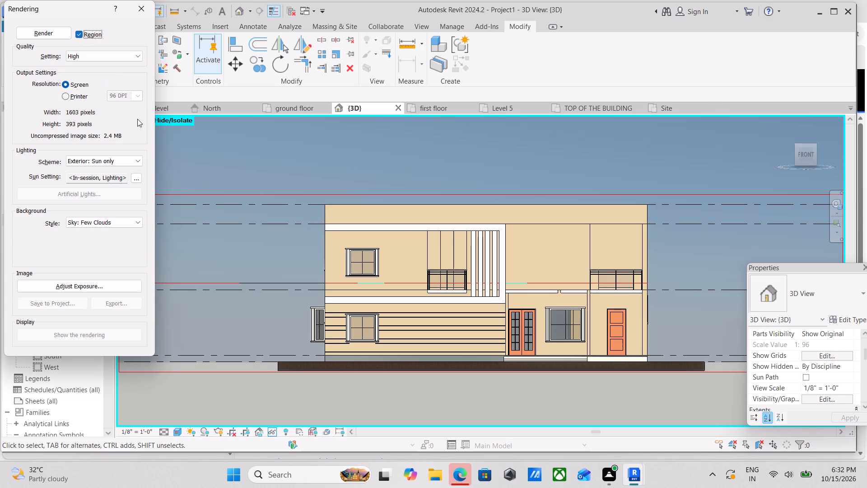
Narrow the render region from both sides to fit closely around the house, about 676 by 297 pixels.
{"action": "scroll", "coordinate": [447, 224], "scroll_direction": "down", "scroll_amount": 2}
{"action": "scroll", "coordinate": [529, 247], "scroll_direction": "down", "scroll_amount": 2}
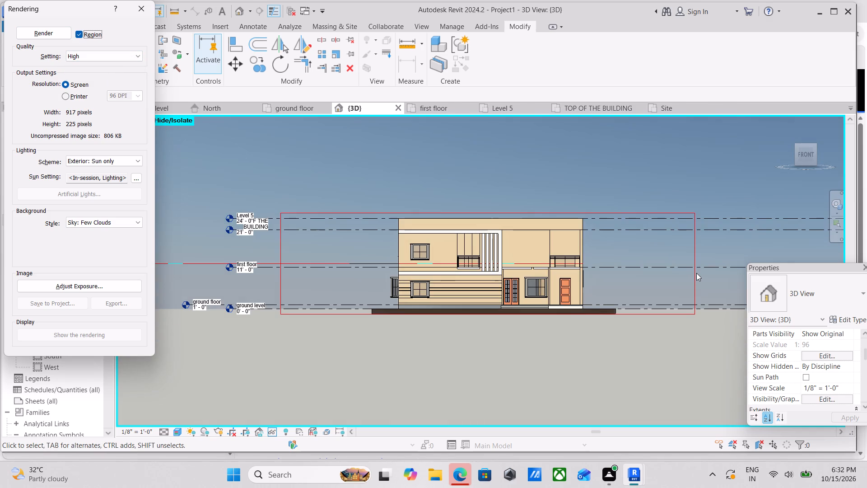
{"action": "left_click", "coordinate": [696, 273]}
{"action": "left_click_drag", "start_coordinate": [692, 263], "coordinate": [615, 270]}
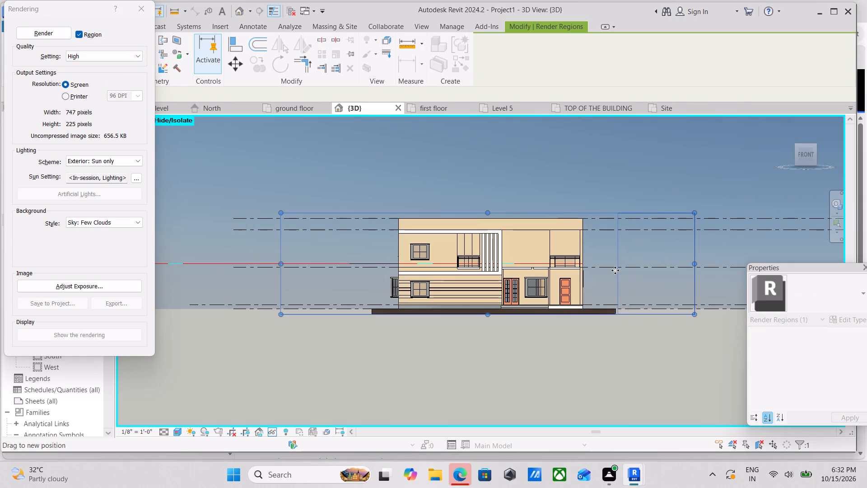
{"action": "left_click_drag", "start_coordinate": [615, 270], "coordinate": [619, 273]}
{"action": "scroll", "coordinate": [297, 252], "scroll_direction": "up", "scroll_amount": 2}
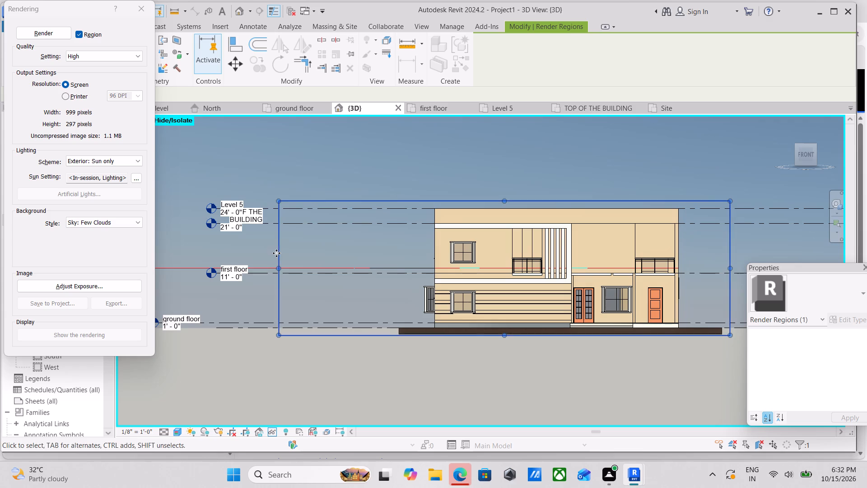
{"action": "left_click_drag", "start_coordinate": [278, 268], "coordinate": [405, 273]}
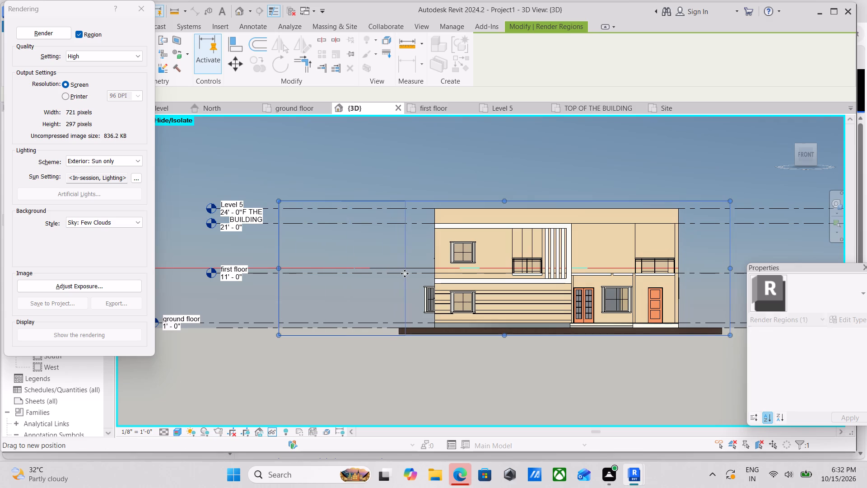
{"action": "left_click_drag", "start_coordinate": [405, 273], "coordinate": [399, 273]}
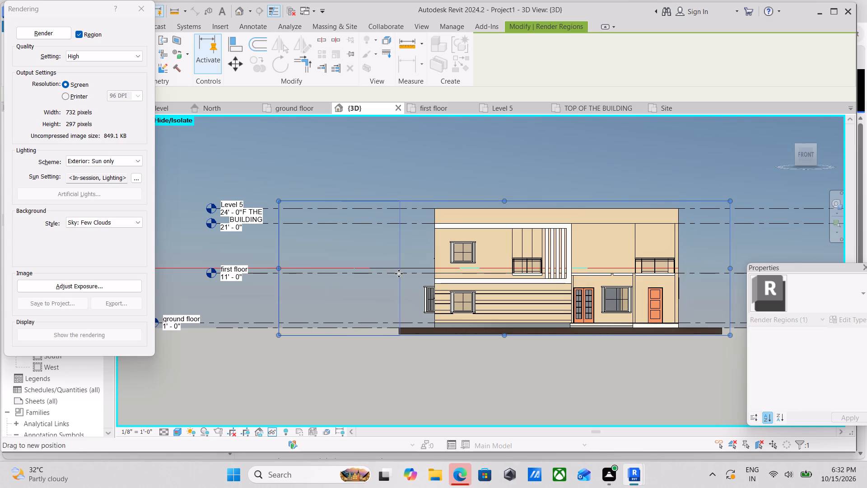
{"action": "left_click_drag", "start_coordinate": [399, 273], "coordinate": [406, 273]}
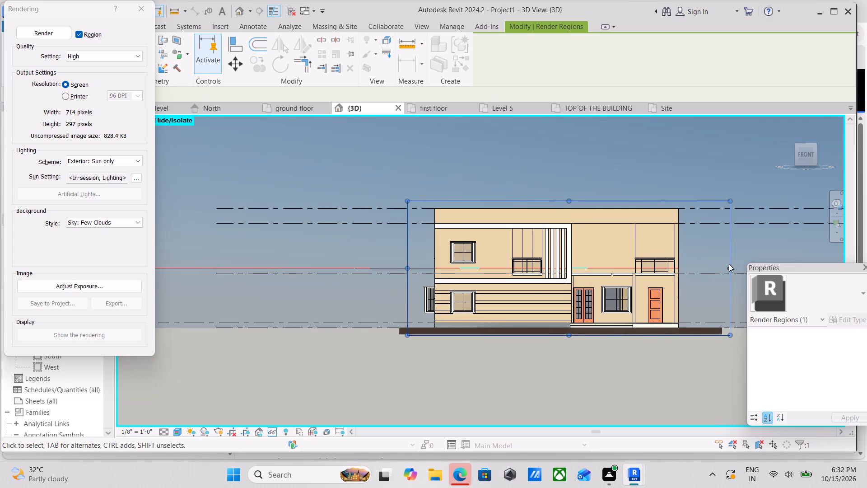
{"action": "left_click_drag", "start_coordinate": [730, 267], "coordinate": [713, 268]}
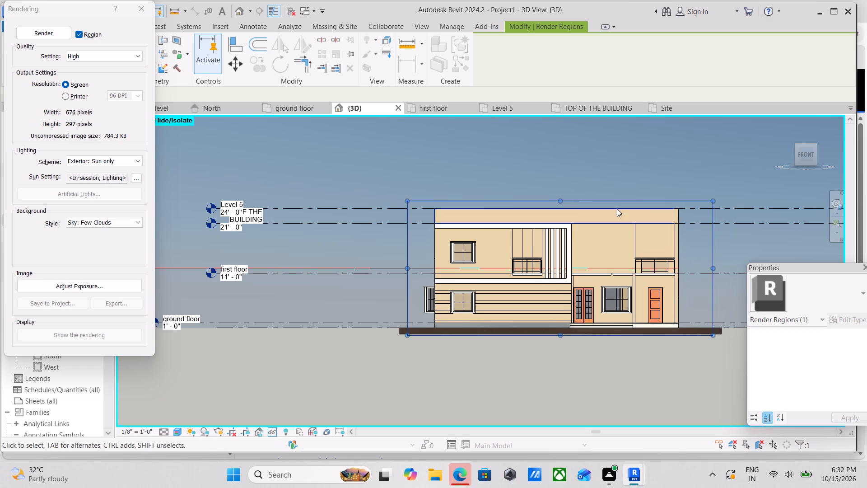
Render the selected region of the front view.
{"action": "left_click", "coordinate": [50, 37]}
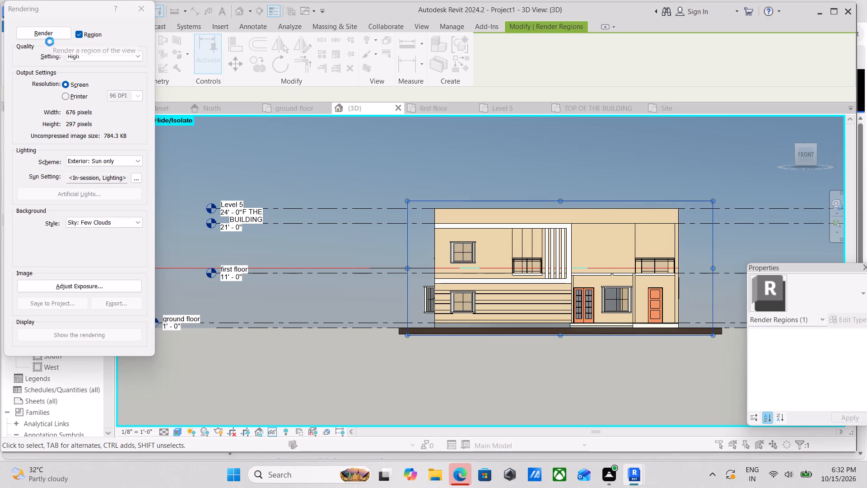
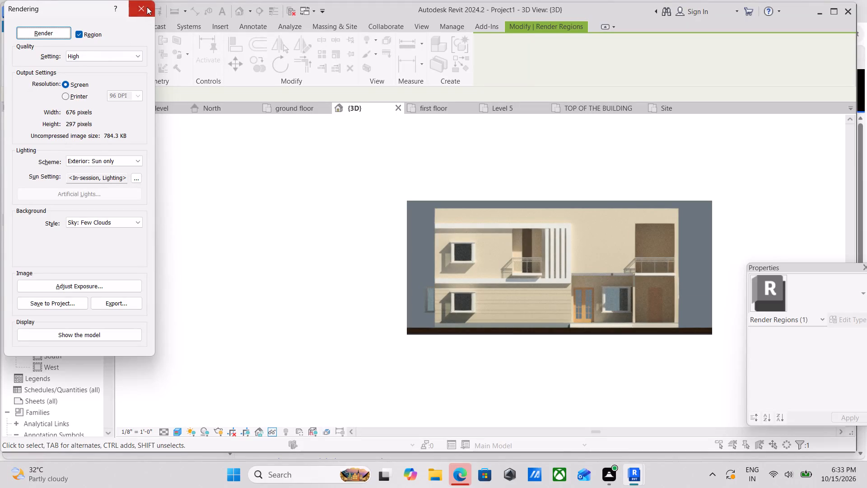
Close the finished rendering and return to the 3D model view.
{"action": "left_click", "coordinate": [143, 7]}
Reopen the Rendering settings and narrow the render region to about 961 pixels wide, bringing its edge closer to the single-door side of the facade.
{"action": "scroll", "coordinate": [391, 291], "scroll_direction": "up", "scroll_amount": 2}
{"action": "scroll", "coordinate": [401, 282], "scroll_direction": "down", "scroll_amount": 2}
{"action": "middle_click_drag", "start_coordinate": [399, 282], "coordinate": [312, 299]}
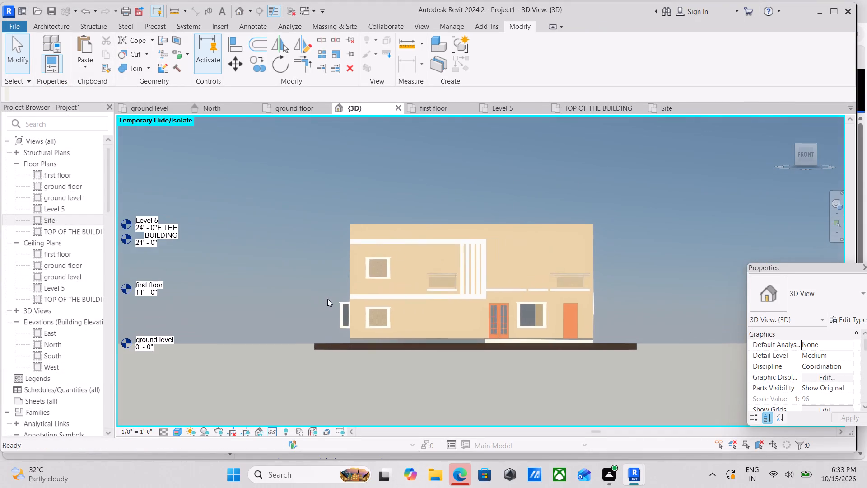
{"action": "scroll", "coordinate": [364, 317], "scroll_direction": "up", "scroll_amount": 2}
{"action": "middle_click_drag", "start_coordinate": [391, 318], "coordinate": [321, 356]}
{"action": "scroll", "coordinate": [359, 332], "scroll_direction": "up", "scroll_amount": 1}
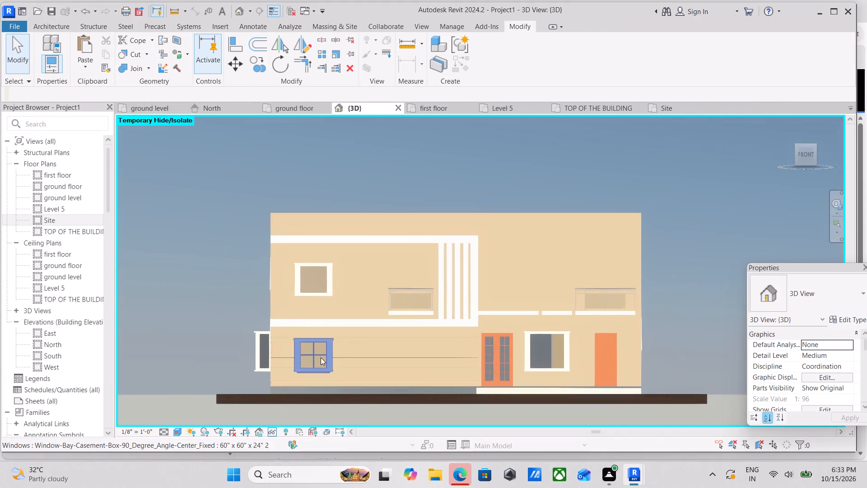
{"action": "scroll", "coordinate": [340, 360], "scroll_direction": "up", "scroll_amount": 1}
{"action": "middle_click_drag", "start_coordinate": [340, 357], "coordinate": [338, 333]}
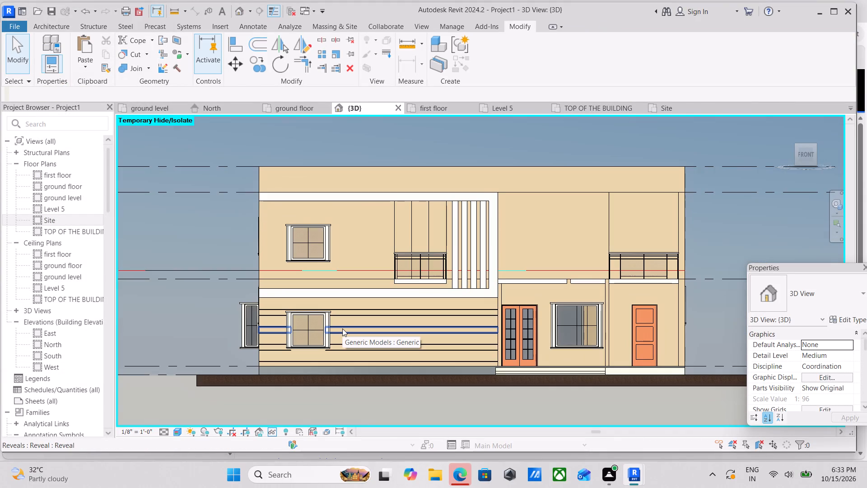
{"action": "type", "text": "RR"}
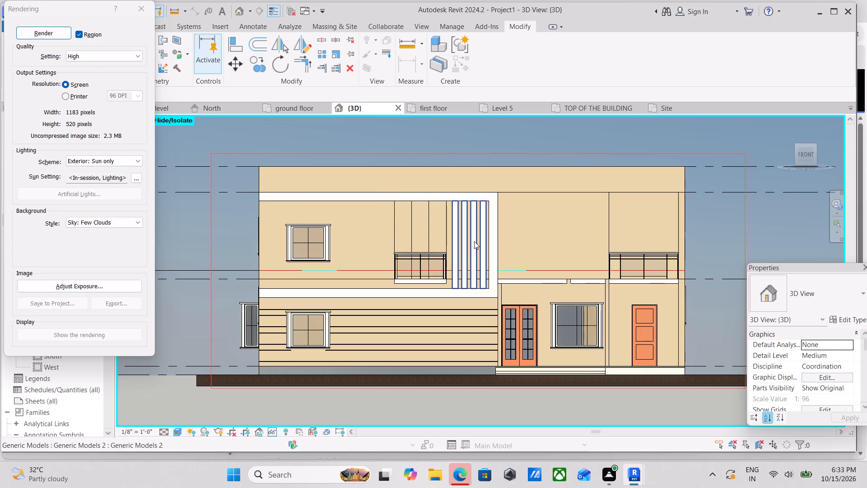
{"action": "scroll", "coordinate": [476, 244], "scroll_direction": "up", "scroll_amount": 1}
{"action": "middle_click_drag", "start_coordinate": [489, 248], "coordinate": [453, 214]}
{"action": "middle_click_drag", "start_coordinate": [463, 218], "coordinate": [466, 236]}
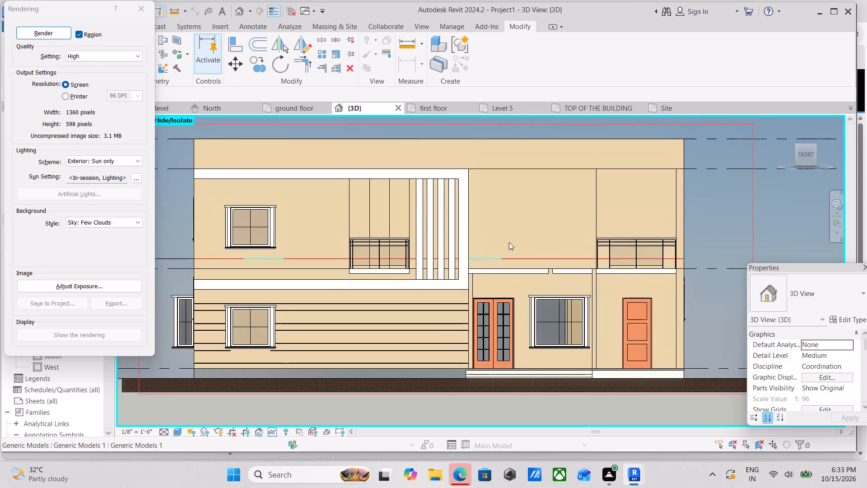
{"action": "left_click", "coordinate": [755, 211]}
{"action": "scroll", "coordinate": [746, 230], "scroll_direction": "down", "scroll_amount": 1}
{"action": "middle_click_drag", "start_coordinate": [741, 225], "coordinate": [724, 204]}
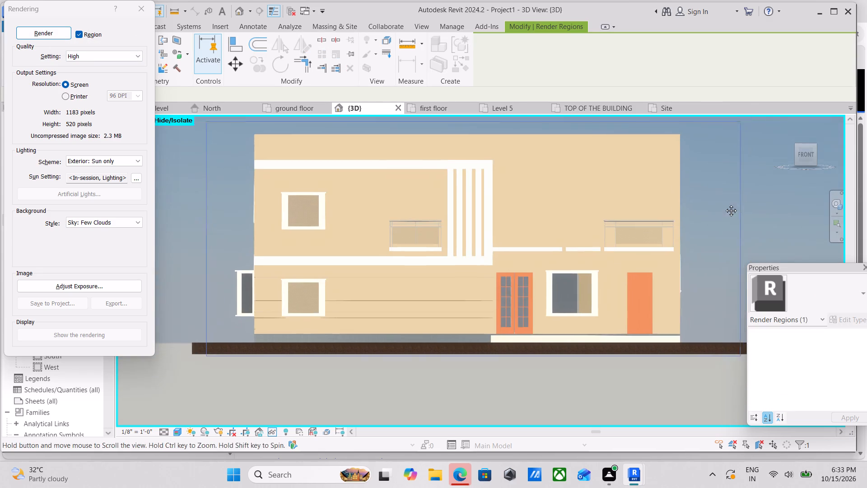
{"action": "middle_click_drag", "start_coordinate": [724, 204], "coordinate": [724, 204]}
{"action": "scroll", "coordinate": [736, 239], "scroll_direction": "down", "scroll_amount": 1}
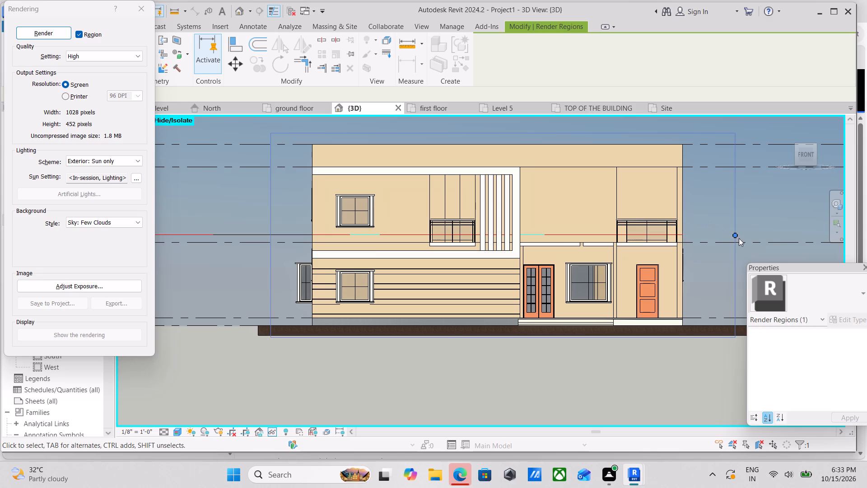
{"action": "left_click_drag", "start_coordinate": [736, 233], "coordinate": [706, 237]}
Render the adjusted region of the front facade at High quality.
{"action": "left_click", "coordinate": [31, 28]}
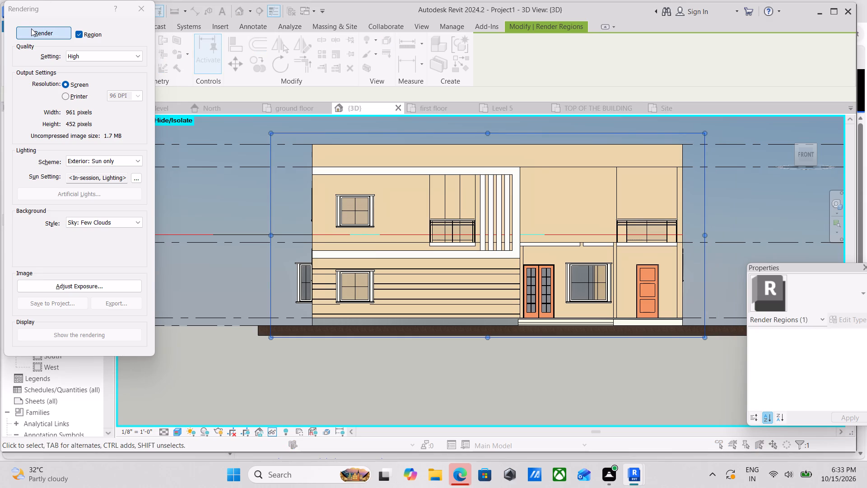
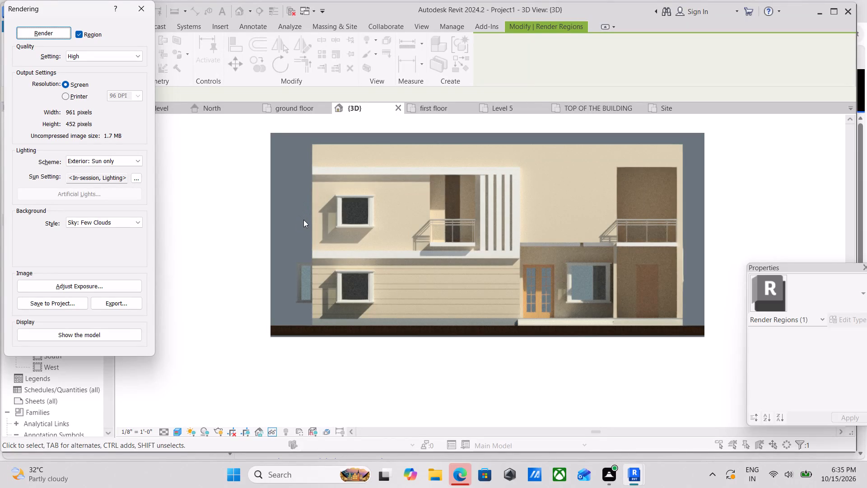
Capture a rectangular screenshot of the finished front facade rendering with a narrow white margin around it.
{"action": "middle_click_drag", "start_coordinate": [354, 217], "coordinate": [346, 259]}
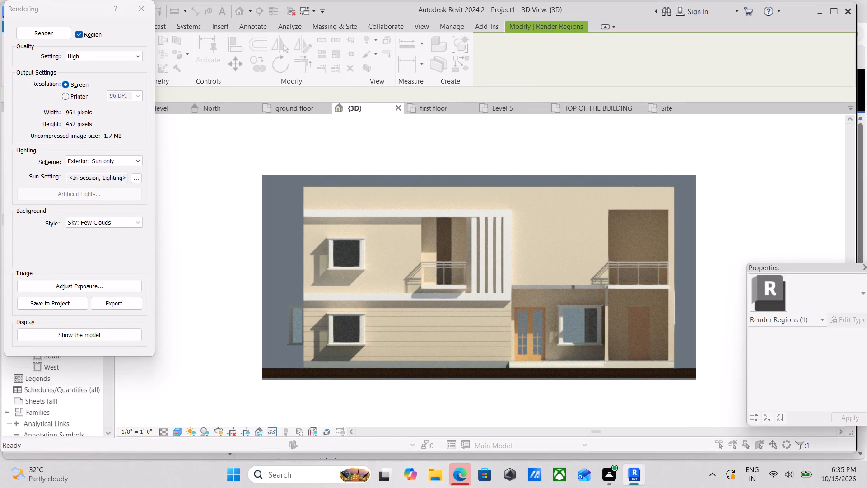
{"action": "key", "text": "shift+super+s"}
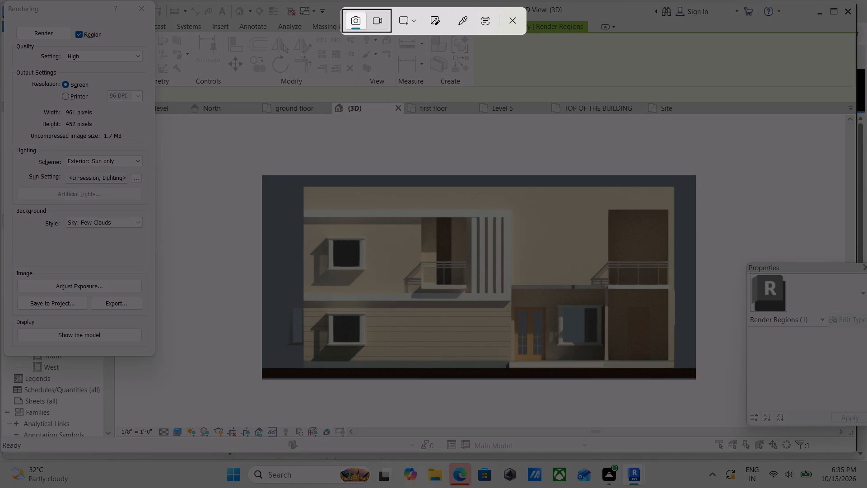
{"action": "left_click_drag", "start_coordinate": [228, 141], "coordinate": [741, 409]}
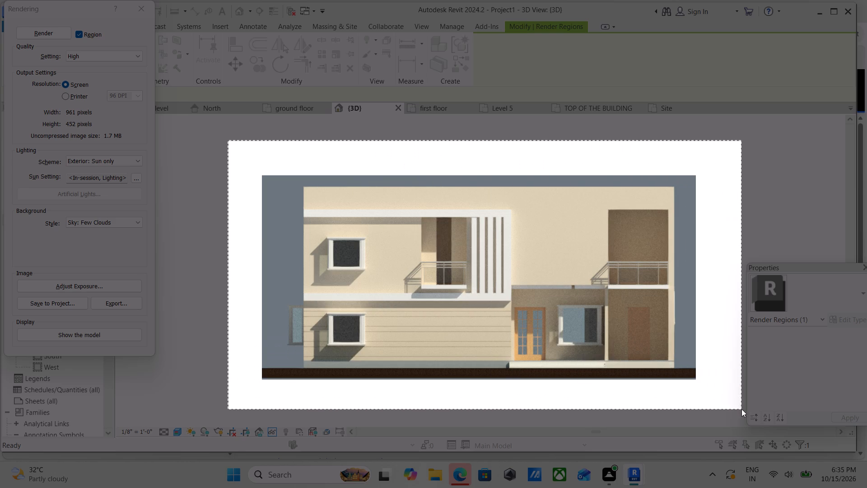
{"action": "left_click_drag", "start_coordinate": [741, 409], "coordinate": [712, 404]}
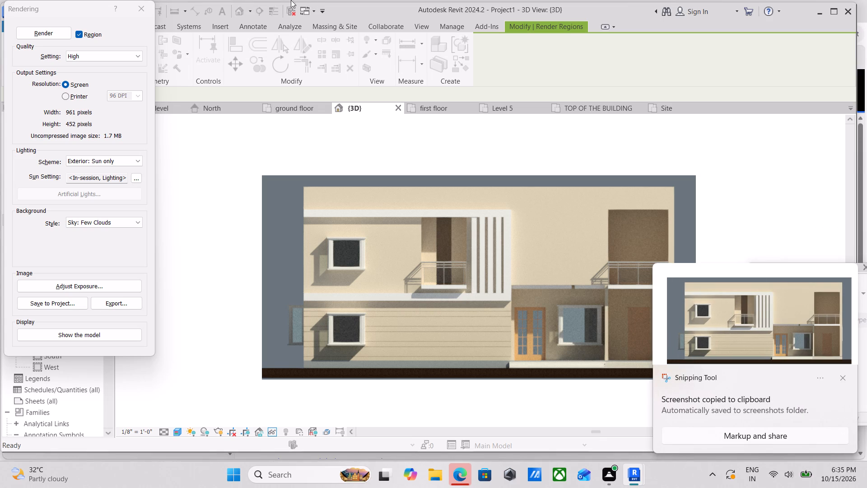
Close the front facade rendering and turn the 3D model to the left-front corner view, framing the whole house.
{"action": "left_click", "coordinate": [140, 6]}
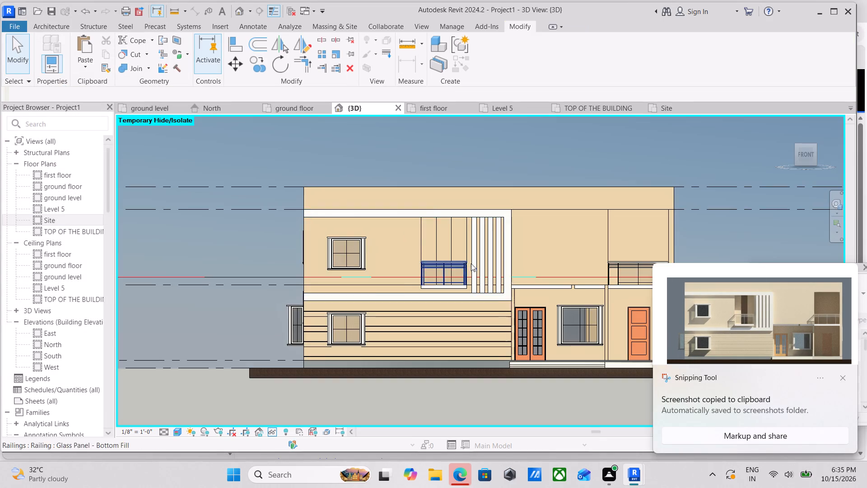
{"action": "scroll", "coordinate": [482, 263], "scroll_direction": "up", "scroll_amount": 2}
{"action": "left_click", "coordinate": [797, 155]}
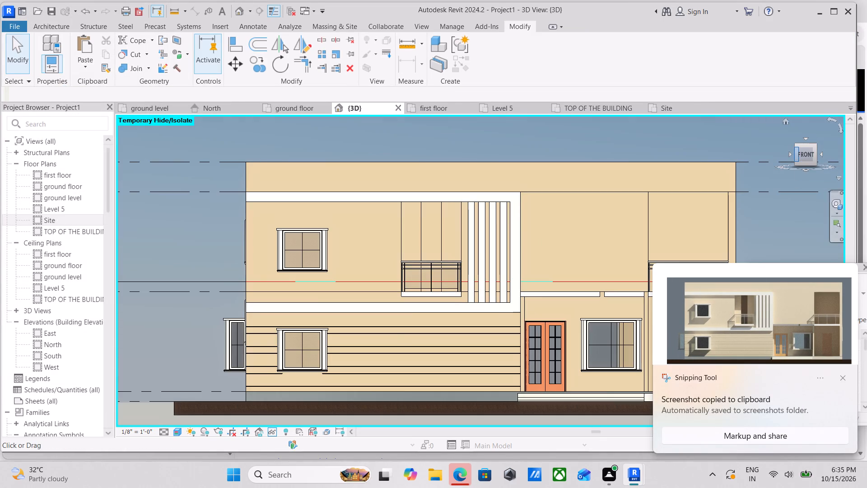
{"action": "scroll", "coordinate": [471, 264], "scroll_direction": "up", "scroll_amount": 4}
{"action": "scroll", "coordinate": [342, 278], "scroll_direction": "up", "scroll_amount": 4}
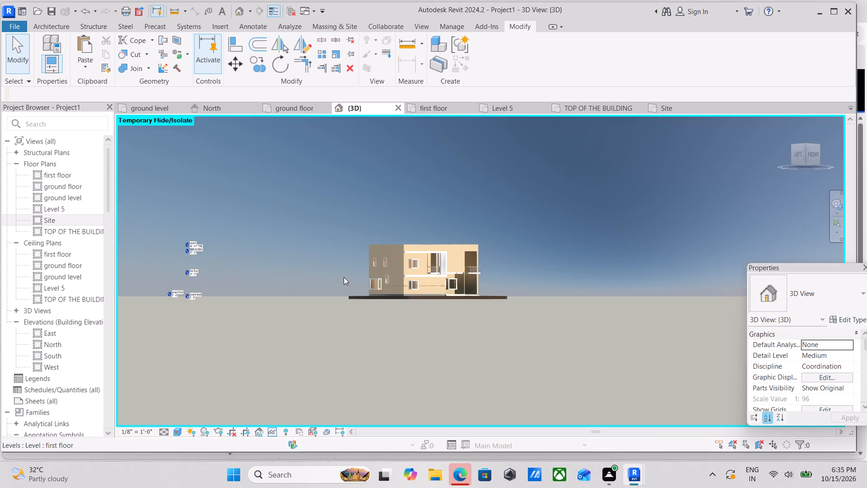
{"action": "scroll", "coordinate": [344, 277], "scroll_direction": "up", "scroll_amount": 4}
{"action": "scroll", "coordinate": [431, 276], "scroll_direction": "up", "scroll_amount": 3}
{"action": "middle_click_drag", "start_coordinate": [431, 276], "coordinate": [453, 327]}
{"action": "scroll", "coordinate": [435, 291], "scroll_direction": "up", "scroll_amount": 1}
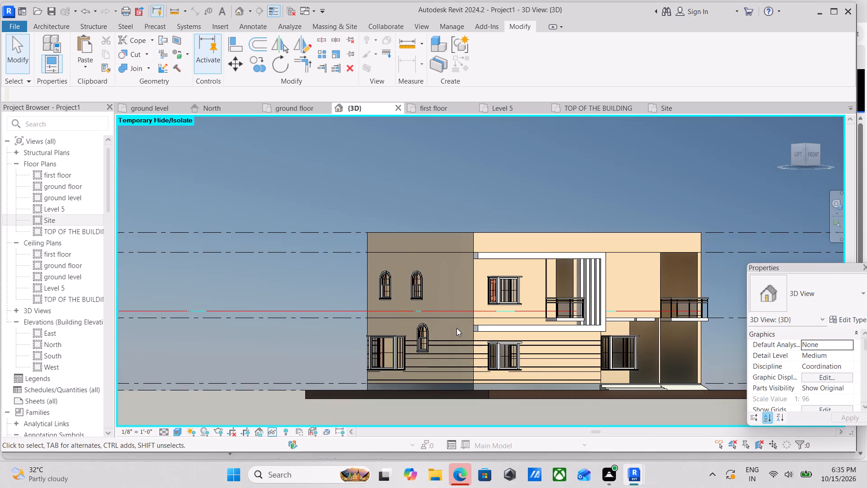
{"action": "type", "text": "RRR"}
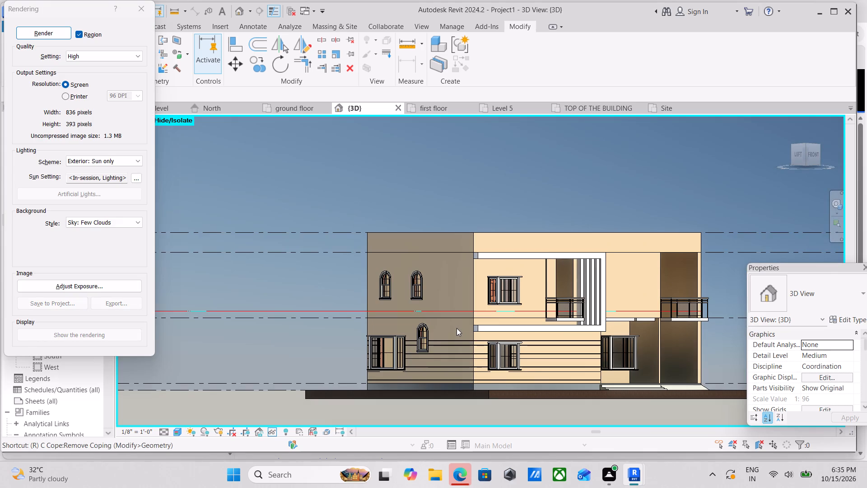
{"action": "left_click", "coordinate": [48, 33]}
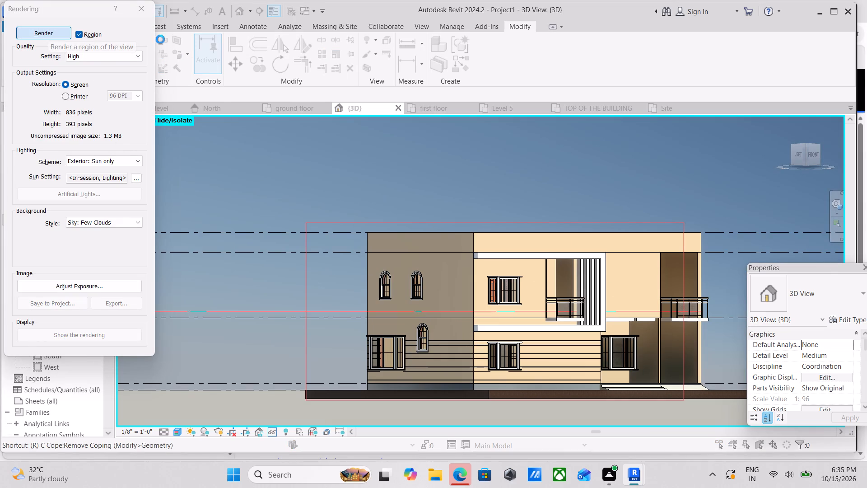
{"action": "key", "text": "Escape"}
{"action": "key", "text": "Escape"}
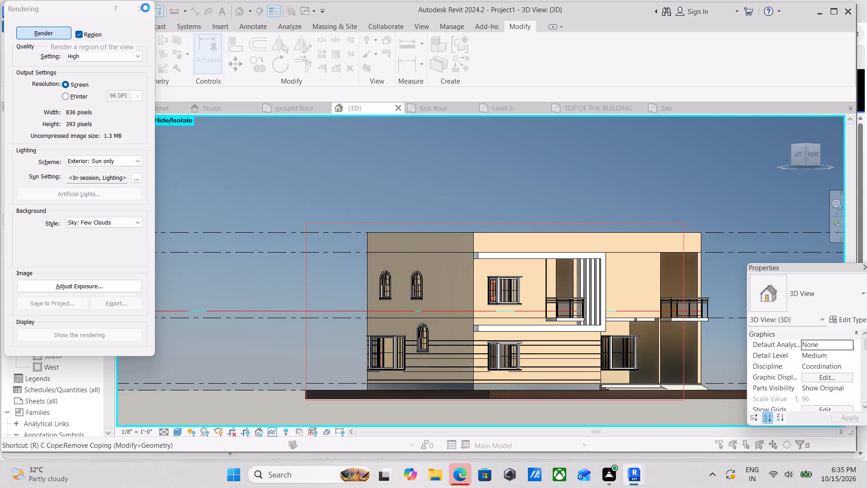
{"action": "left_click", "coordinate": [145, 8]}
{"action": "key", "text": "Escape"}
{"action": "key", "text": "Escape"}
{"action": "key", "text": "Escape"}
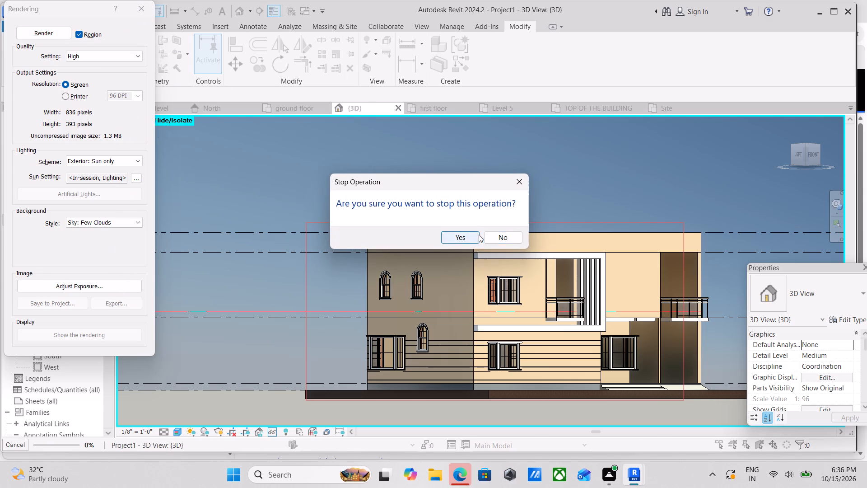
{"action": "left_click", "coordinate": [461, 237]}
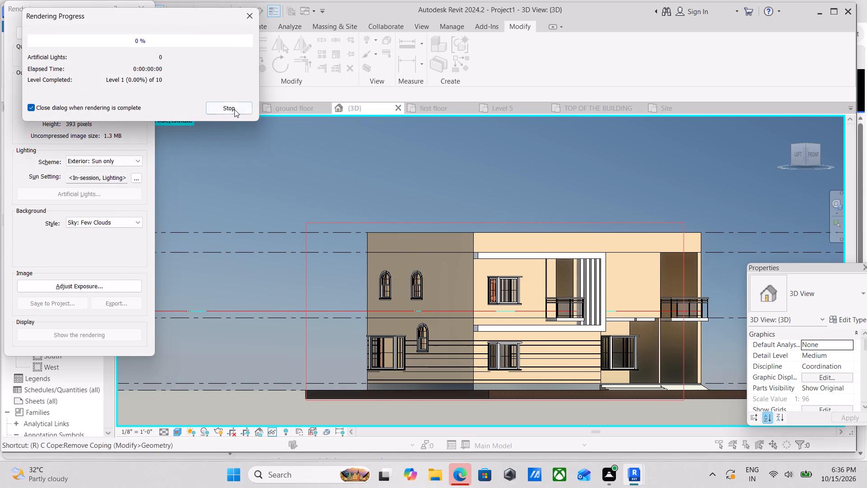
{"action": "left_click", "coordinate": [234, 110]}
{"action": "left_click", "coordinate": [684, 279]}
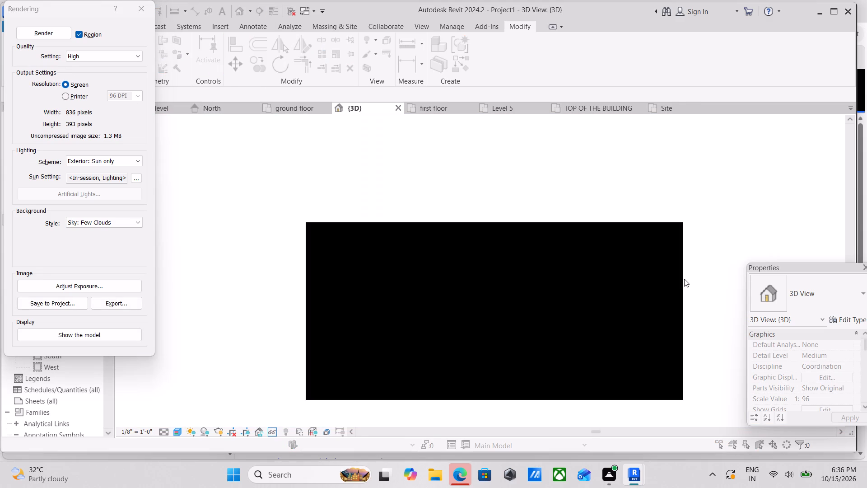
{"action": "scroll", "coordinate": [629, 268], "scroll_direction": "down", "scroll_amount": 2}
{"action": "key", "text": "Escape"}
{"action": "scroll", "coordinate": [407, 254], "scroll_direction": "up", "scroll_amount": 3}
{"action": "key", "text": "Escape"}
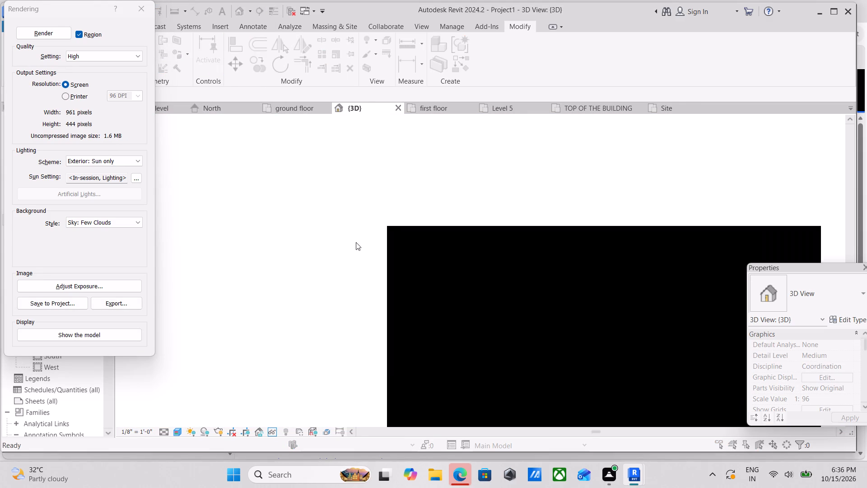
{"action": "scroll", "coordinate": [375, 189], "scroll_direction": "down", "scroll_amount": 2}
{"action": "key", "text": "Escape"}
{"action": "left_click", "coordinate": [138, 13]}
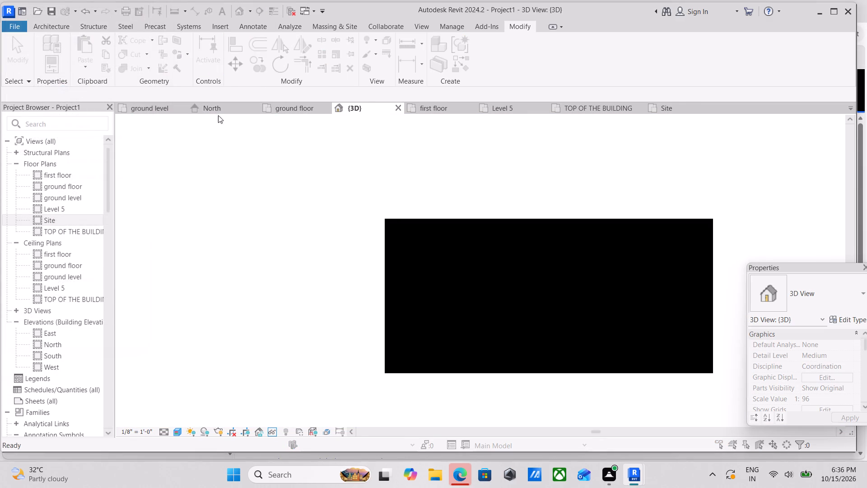
Reopen the Rendering settings and fit the render region closely around the whole house in the left-front view, about 985 by 442 pixels.
{"action": "scroll", "coordinate": [456, 252], "scroll_direction": "up", "scroll_amount": 1}
{"action": "middle_click_drag", "start_coordinate": [445, 252], "coordinate": [331, 249]}
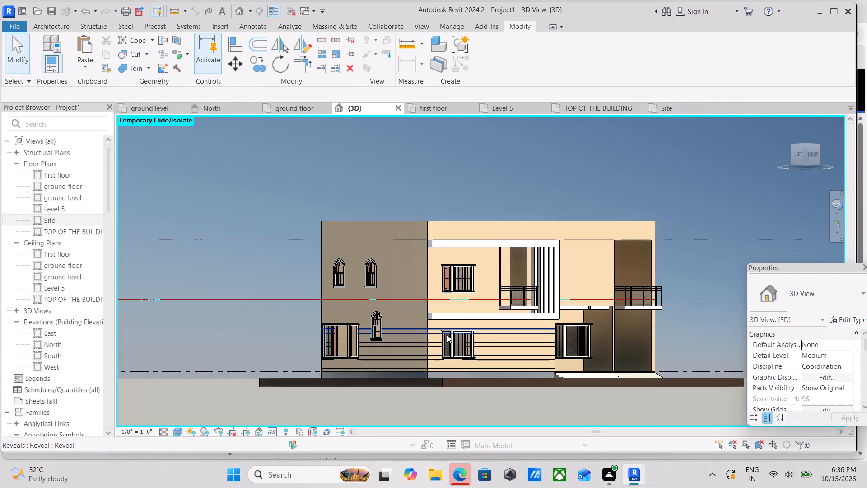
{"action": "type", "text": "RR"}
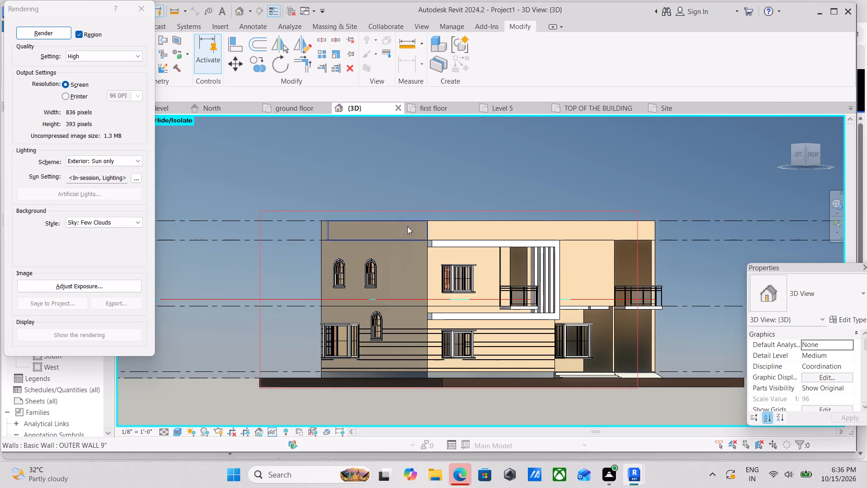
{"action": "scroll", "coordinate": [474, 246], "scroll_direction": "down", "scroll_amount": 1}
{"action": "left_click", "coordinate": [613, 268]}
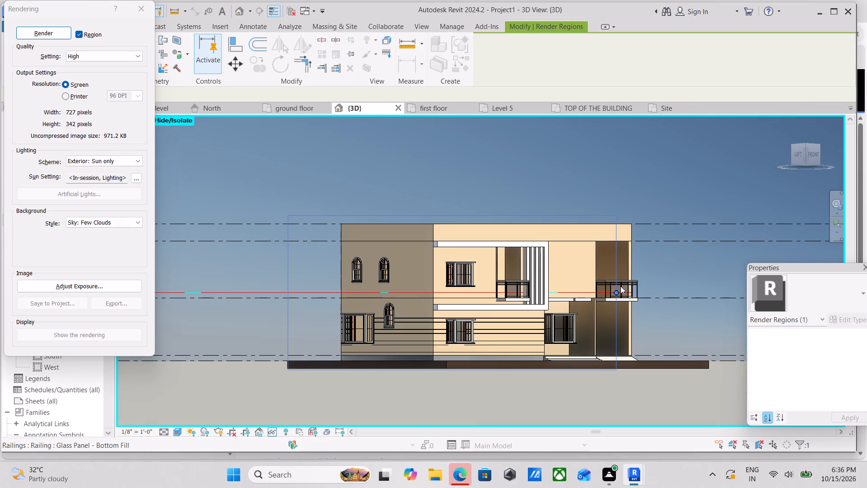
{"action": "left_click_drag", "start_coordinate": [616, 291], "coordinate": [678, 296]}
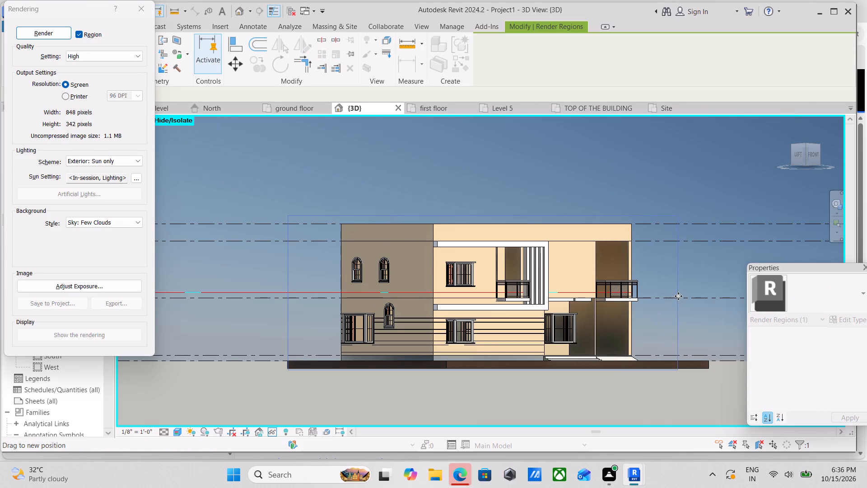
{"action": "left_click_drag", "start_coordinate": [678, 296], "coordinate": [684, 296]}
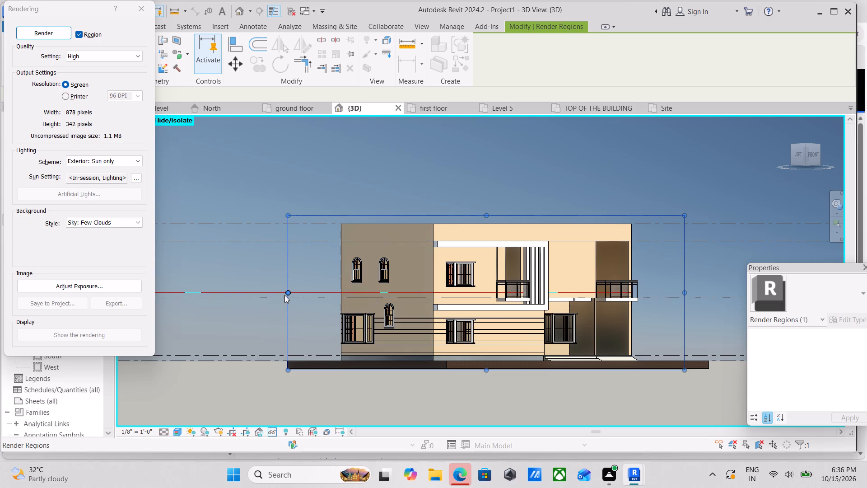
{"action": "left_click_drag", "start_coordinate": [286, 293], "coordinate": [316, 296]}
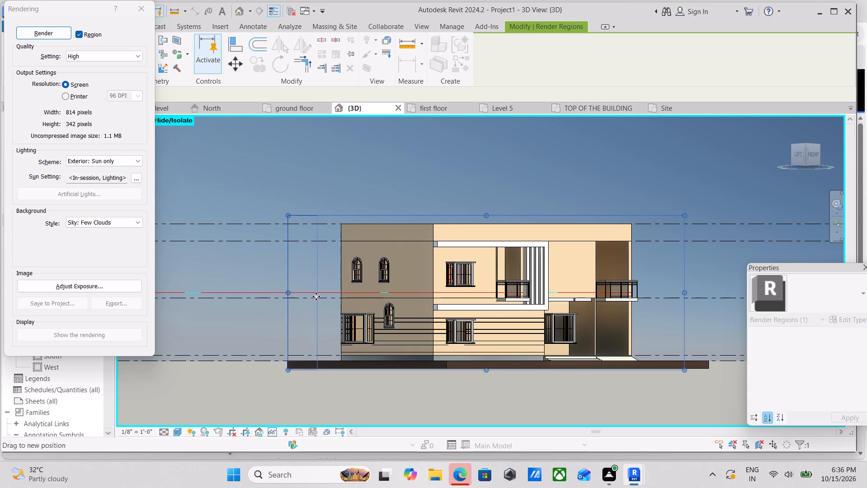
{"action": "left_click_drag", "start_coordinate": [316, 296], "coordinate": [317, 297]}
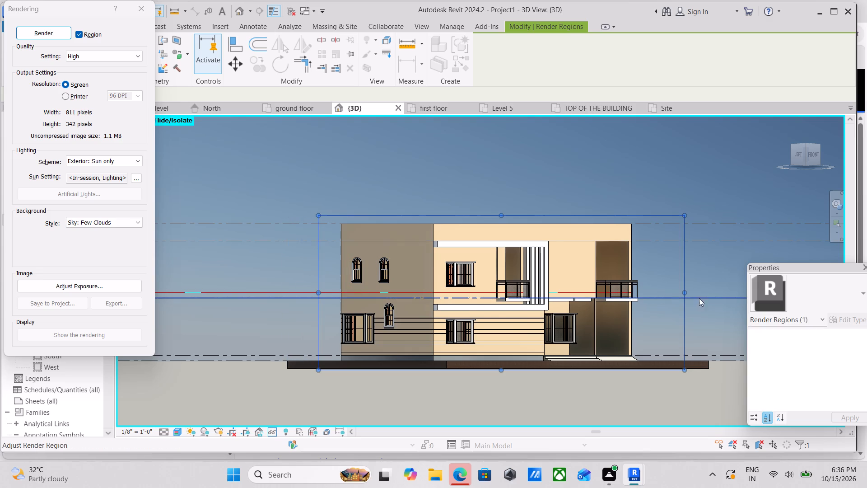
{"action": "left_click_drag", "start_coordinate": [686, 291], "coordinate": [657, 291]}
{"action": "scroll", "coordinate": [504, 369], "scroll_direction": "up", "scroll_amount": 2}
{"action": "left_click_drag", "start_coordinate": [480, 368], "coordinate": [480, 363]}
Render the adjusted region of the left-front corner view at High quality.
{"action": "left_click", "coordinate": [44, 36]}
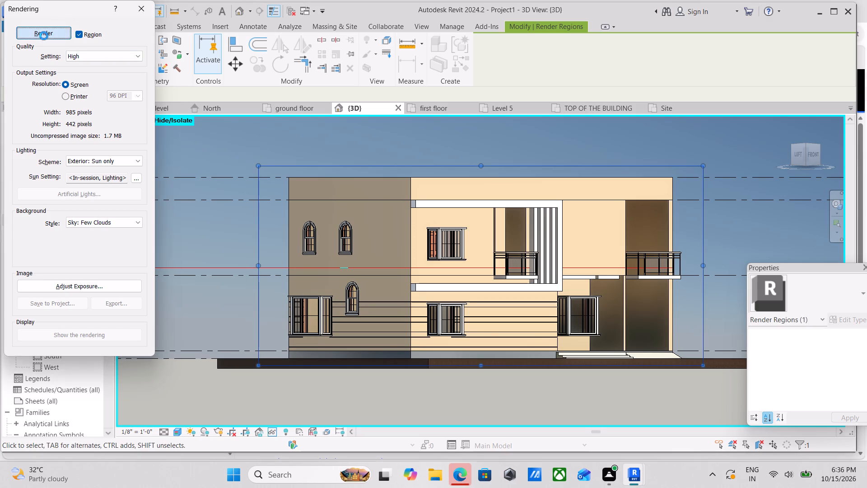
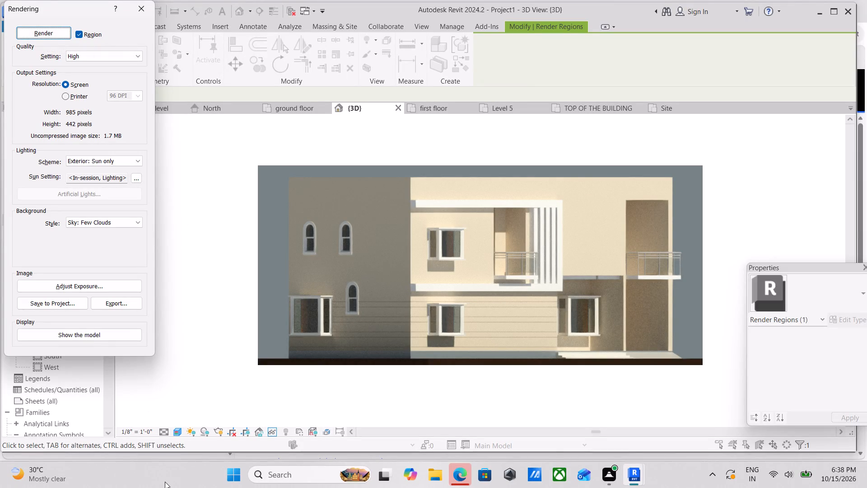
Capture a rectangular screenshot of the finished left-front corner rendering with a white margin around it.
{"action": "key", "text": "shift+super+s"}
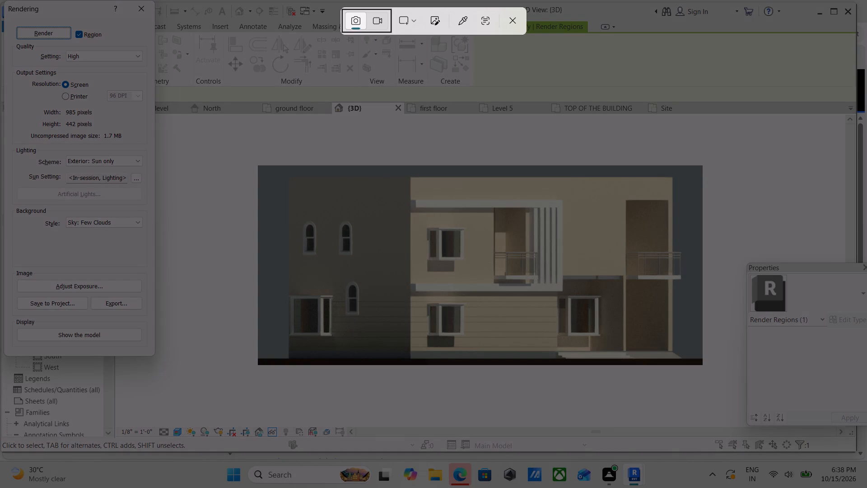
{"action": "left_click_drag", "start_coordinate": [218, 128], "coordinate": [722, 399]}
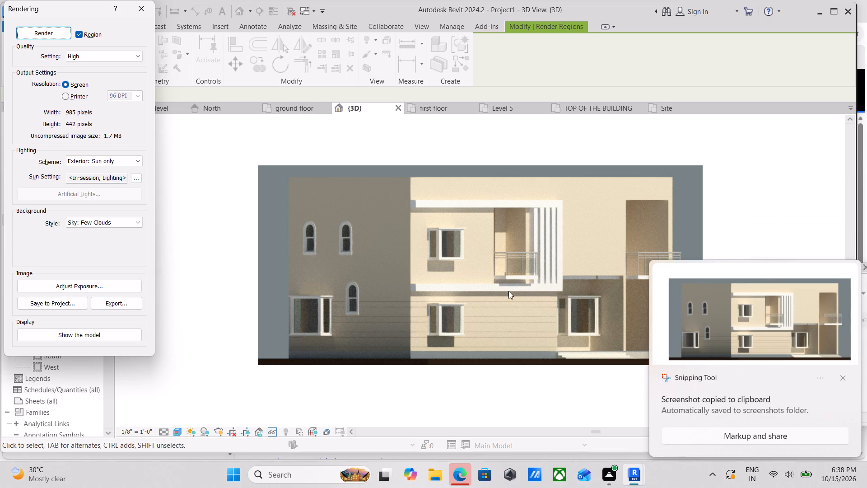
Close the Rendering settings and return to the 3D model view.
{"action": "key", "text": "ctrl+s"}
{"action": "key", "text": "ctrl+s"}
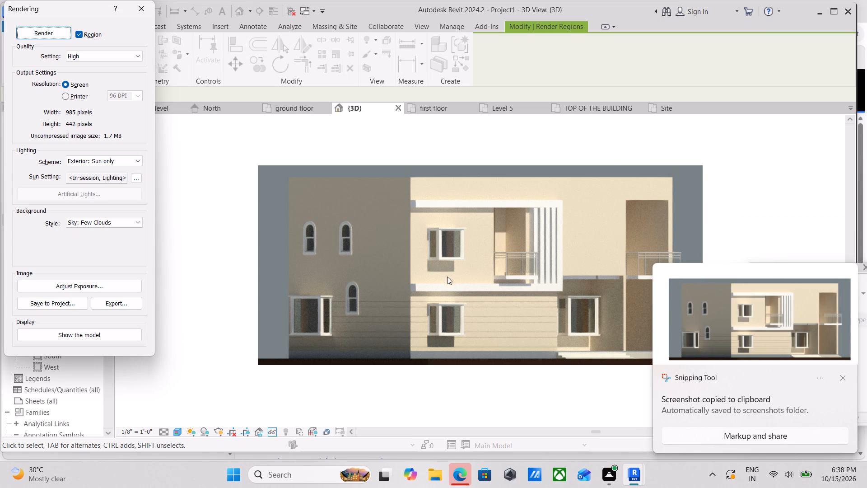
{"action": "key", "text": "ctrl+s"}
{"action": "left_click", "coordinate": [141, 5]}
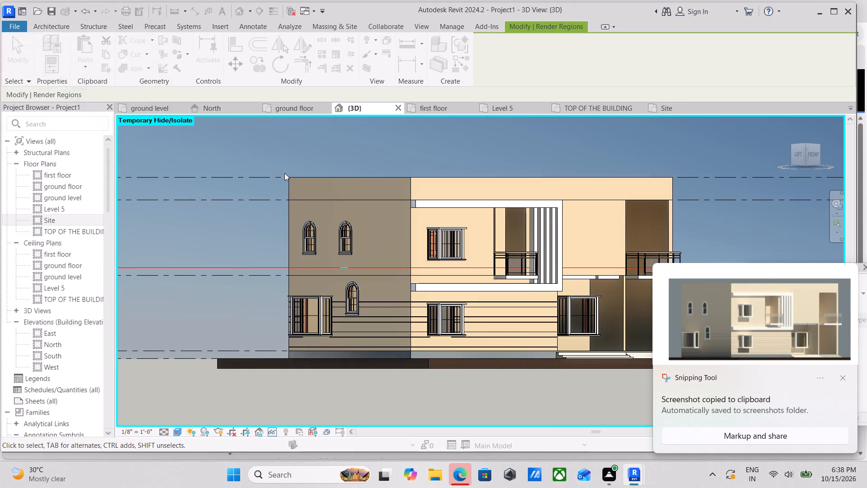
Start saving the project as a Revit project file and choose the Desktop as its save location.
{"action": "key", "text": "ctrl+s"}
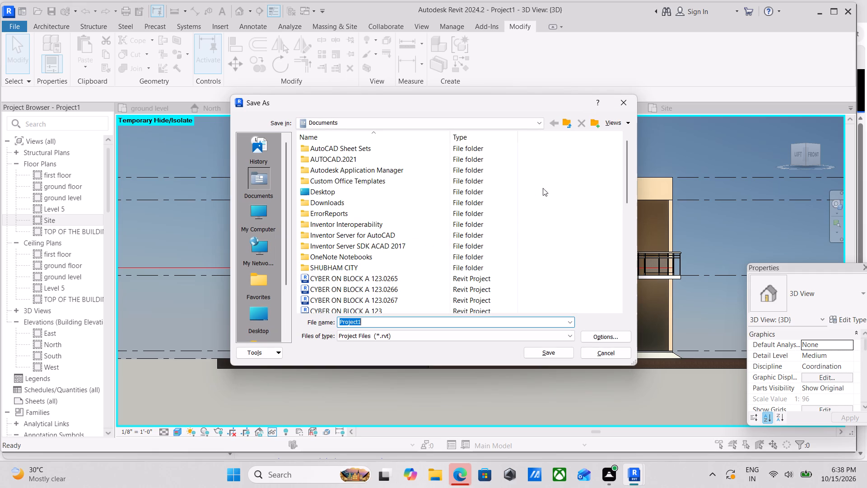
{"action": "left_click", "coordinate": [258, 187]}
{"action": "left_click", "coordinate": [261, 213]}
{"action": "scroll", "coordinate": [272, 211], "scroll_direction": "down", "scroll_amount": 1}
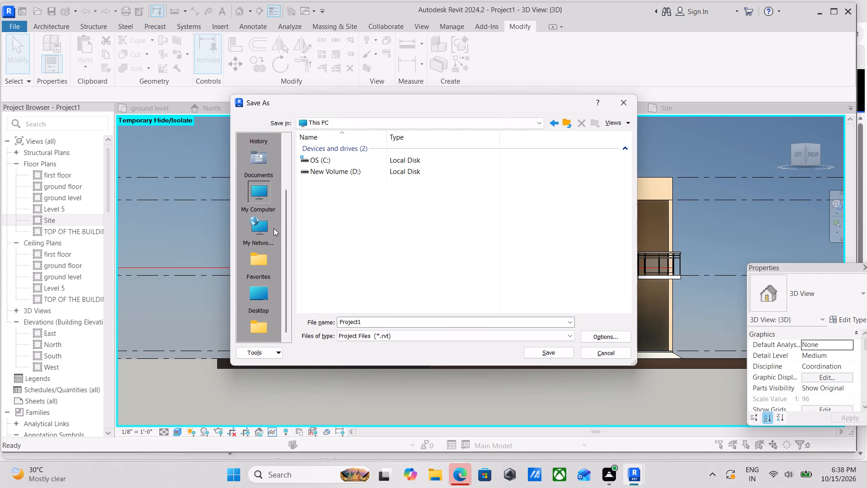
{"action": "left_click", "coordinate": [256, 220]}
{"action": "scroll", "coordinate": [260, 224], "scroll_direction": "down", "scroll_amount": 1}
{"action": "double_click", "coordinate": [262, 250]}
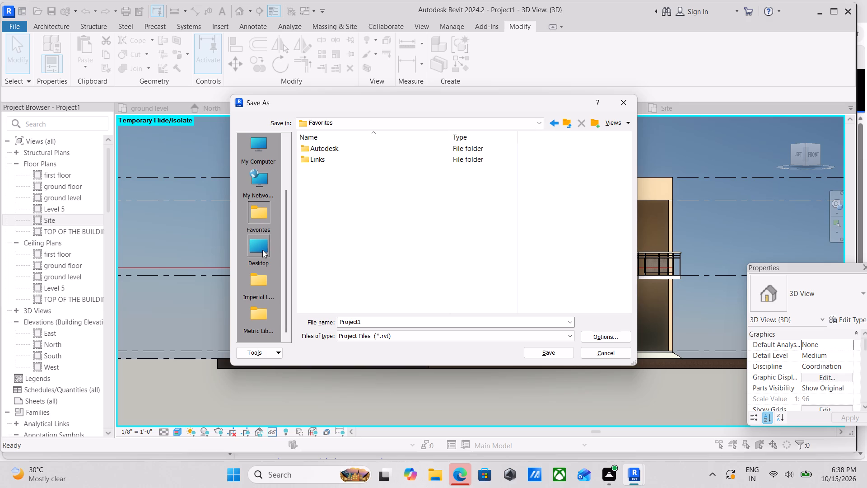
{"action": "scroll", "coordinate": [309, 254], "scroll_direction": "down", "scroll_amount": 1}
{"action": "scroll", "coordinate": [335, 193], "scroll_direction": "up", "scroll_amount": 2}
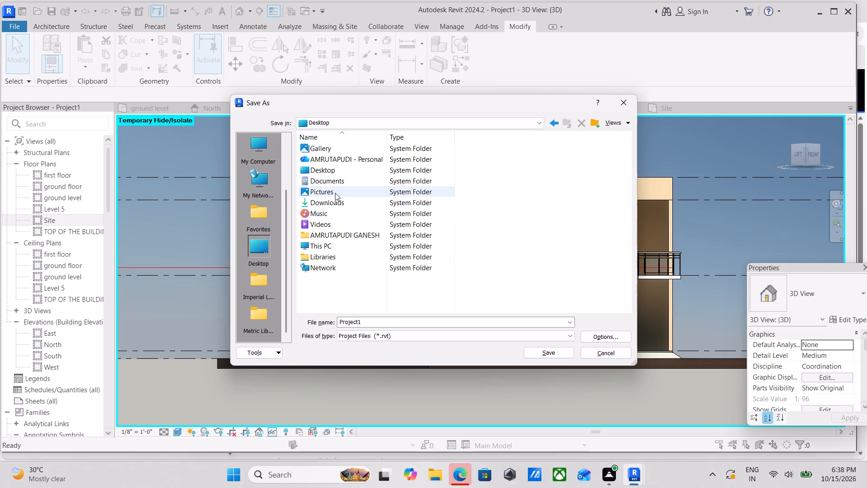
{"action": "left_click", "coordinate": [250, 221]}
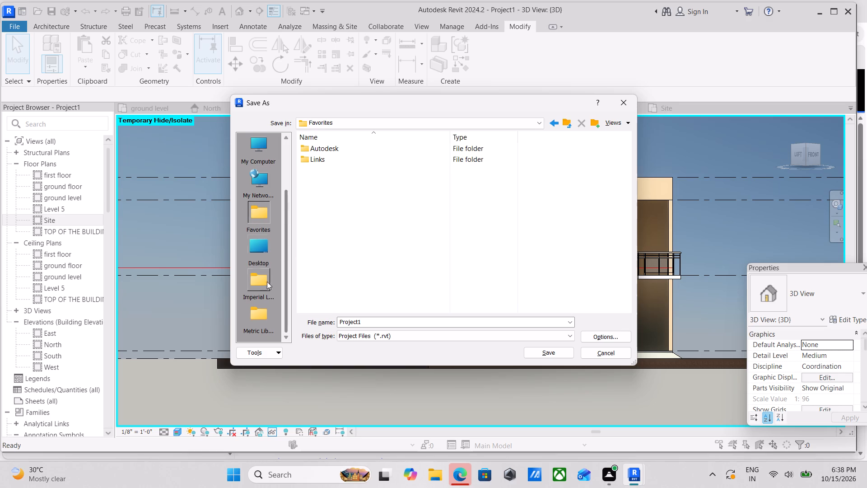
{"action": "left_click", "coordinate": [264, 284]}
{"action": "left_click", "coordinate": [265, 215]}
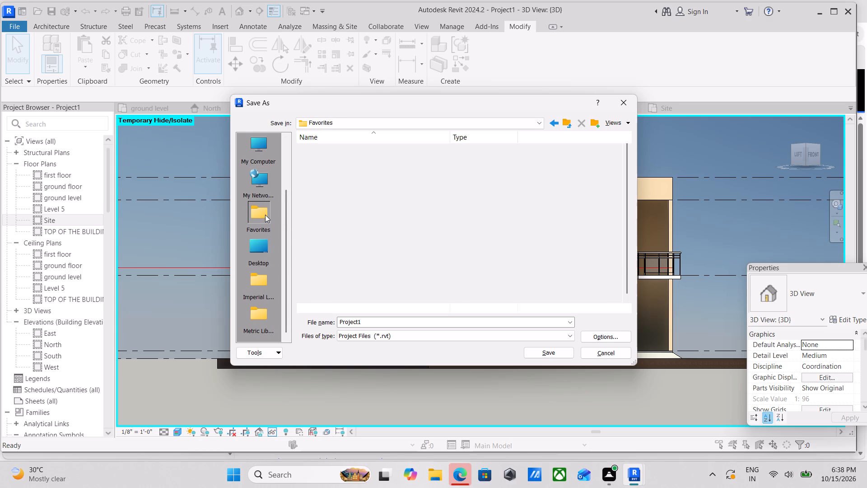
{"action": "left_click", "coordinate": [266, 245]}
{"action": "scroll", "coordinate": [309, 217], "scroll_direction": "down", "scroll_amount": 2}
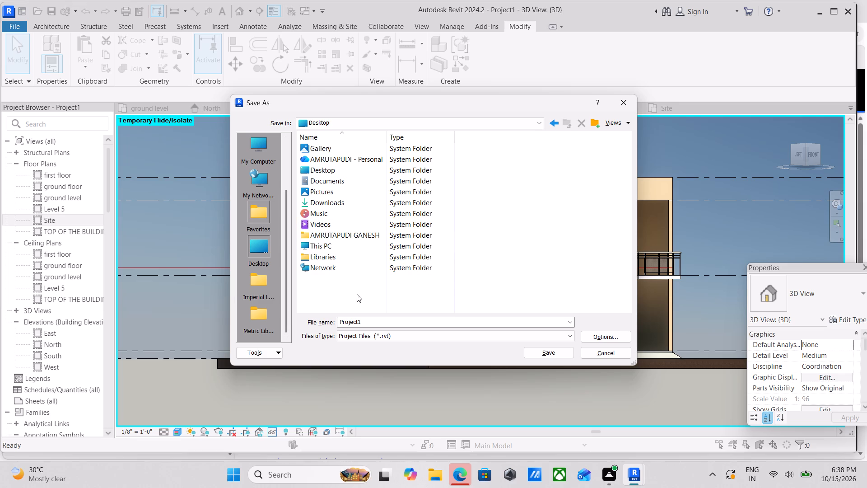
Name the project file "REVIT PROJECT 3 INTERSHIP" and save it.
{"action": "left_click", "coordinate": [400, 326]}
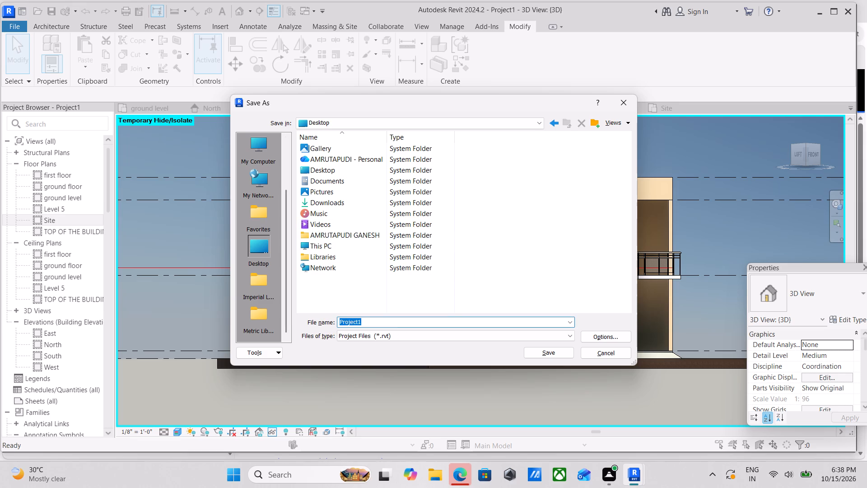
{"action": "key", "text": "BackSpace"}
{"action": "type", "text": "REV"}
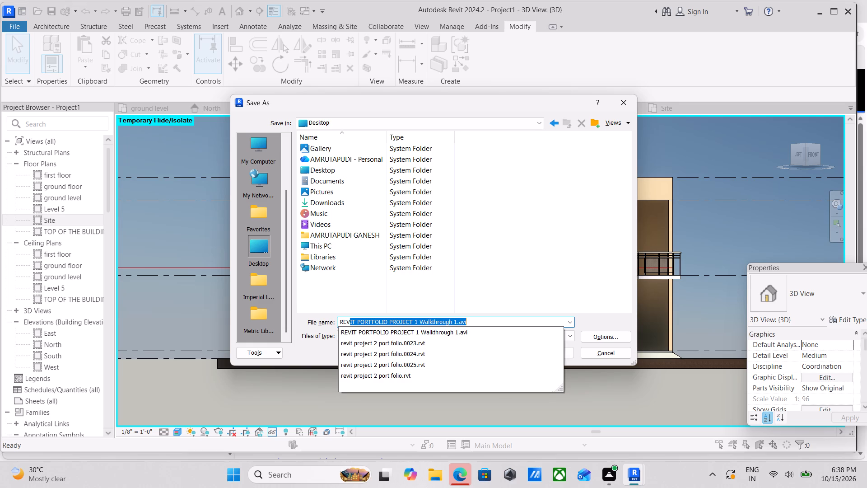
{"action": "type", "text": "IT"}
{"action": "key", "text": "space"}
{"action": "type", "text": "PO"}
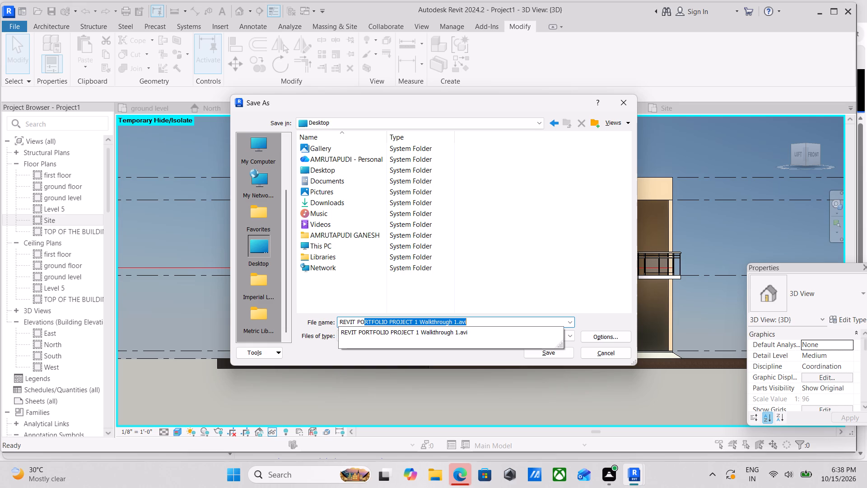
{"action": "key", "text": "BackSpace"}
{"action": "key", "text": "BackSpace"}
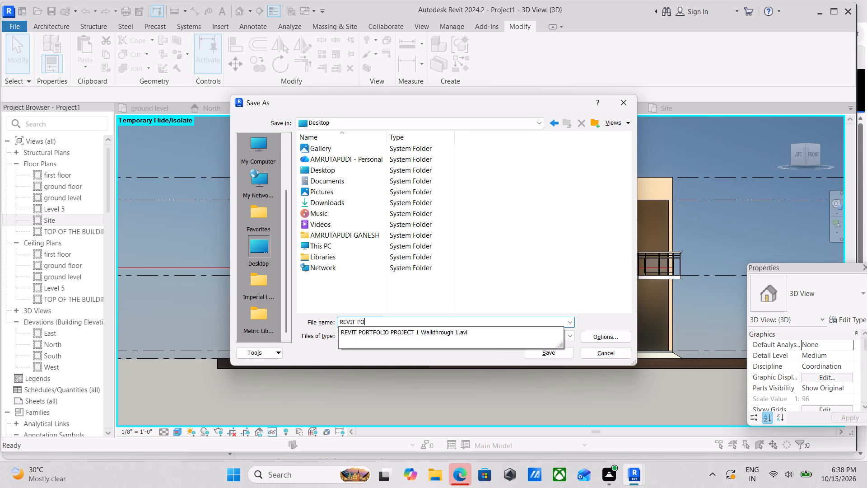
{"action": "type", "text": "ROJEC"}
{"action": "type", "text": "T"}
{"action": "key", "text": "space"}
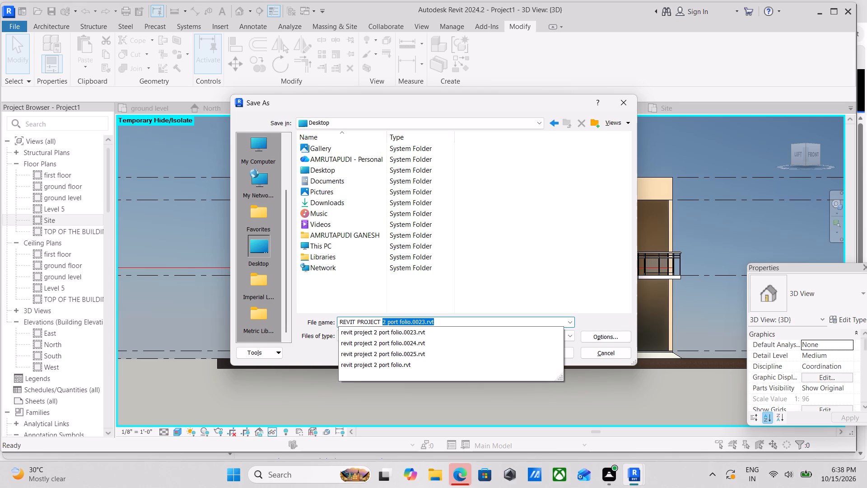
{"action": "type", "text": "3 INTER"}
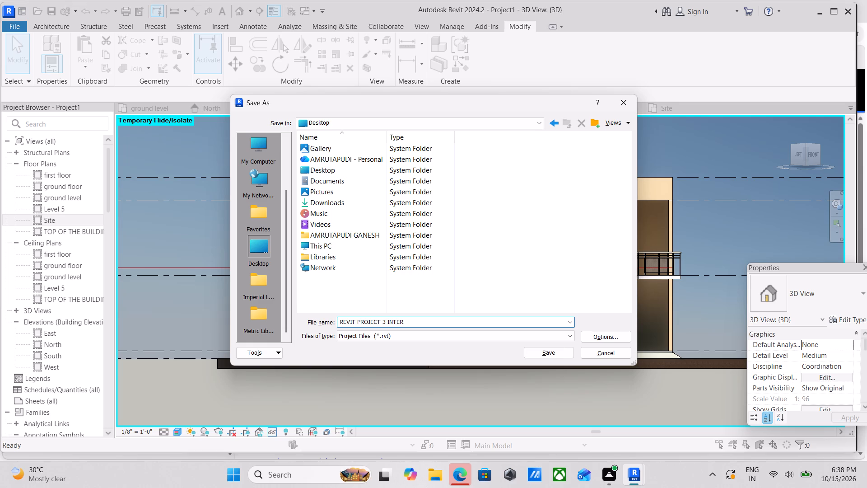
{"action": "type", "text": "SHIP"}
{"action": "left_click", "coordinate": [548, 352]}
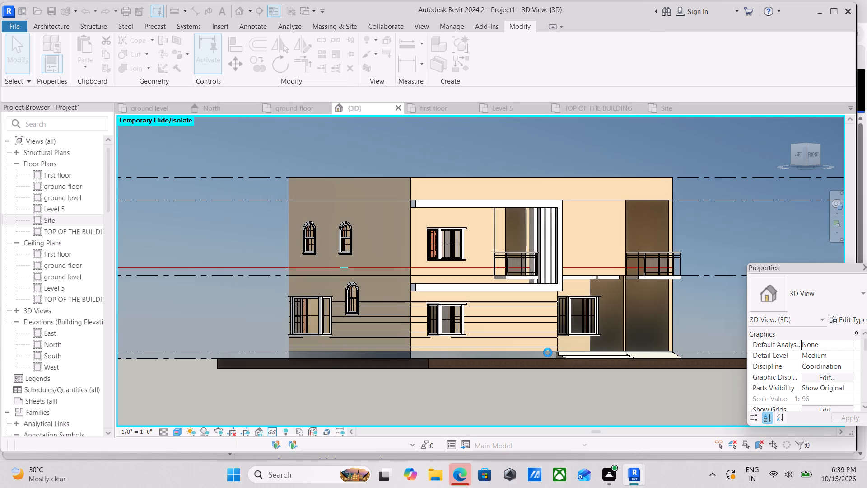
Save the project again with the whole house shown smaller in the 3D view.
{"action": "scroll", "coordinate": [503, 344], "scroll_direction": "down", "scroll_amount": 1}
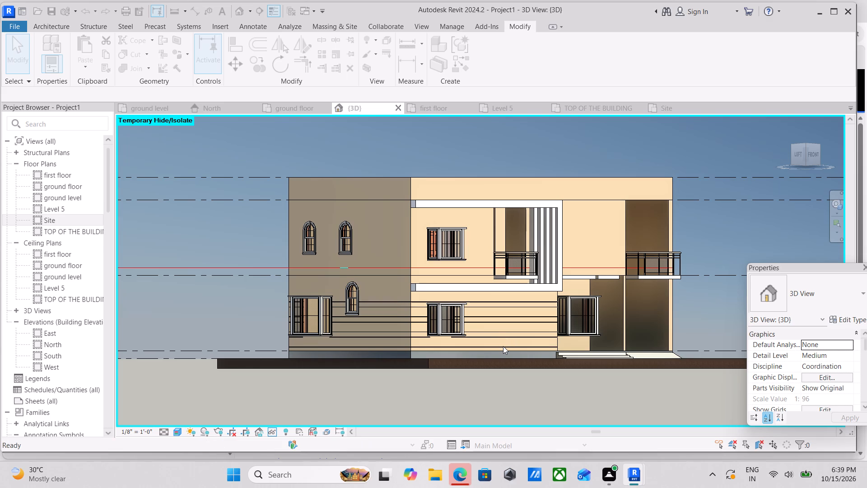
{"action": "scroll", "coordinate": [457, 346], "scroll_direction": "down", "scroll_amount": 1}
{"action": "middle_click_drag", "start_coordinate": [459, 346], "coordinate": [479, 358]}
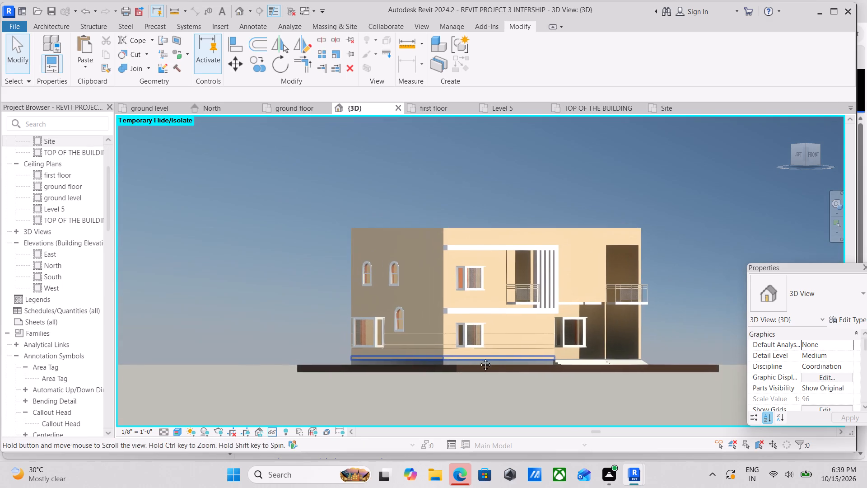
{"action": "middle_click_drag", "start_coordinate": [479, 358], "coordinate": [479, 358]}
{"action": "key", "text": "ctrl+s"}
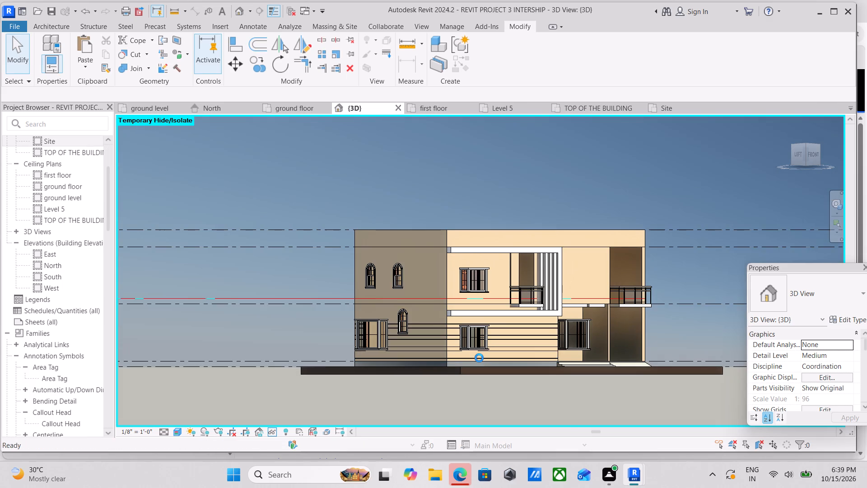
{"action": "key", "text": "ctrl+s"}
{"action": "key", "text": "ctrl+s"}
{"action": "key", "text": "ctrl+s"}
{"action": "key", "text": "ctrl+s"}
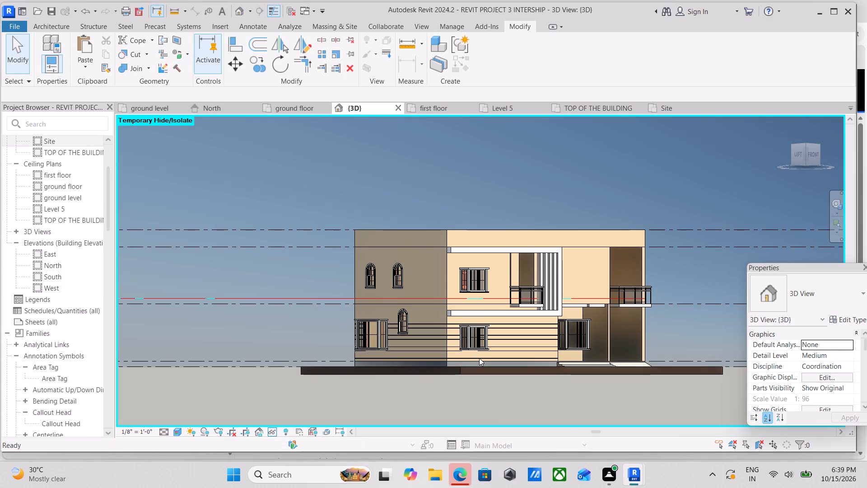
{"action": "key", "text": "ctrl+s"}
{"action": "key", "text": "ctrl+s"}
{"action": "key", "text": "ctrl+s"}
{"action": "key", "text": "ctrl+s"}
{"action": "key", "text": "ctrl+s"}
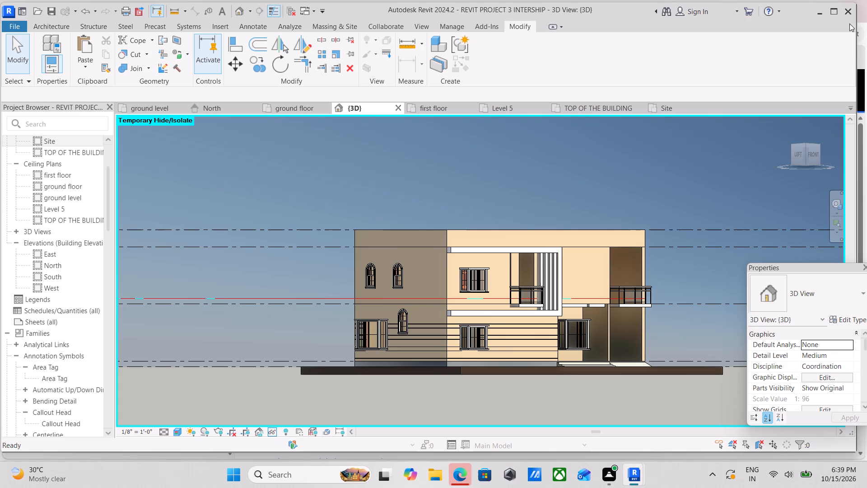
Close Revit with the saved project.
{"action": "left_click", "coordinate": [849, 9]}
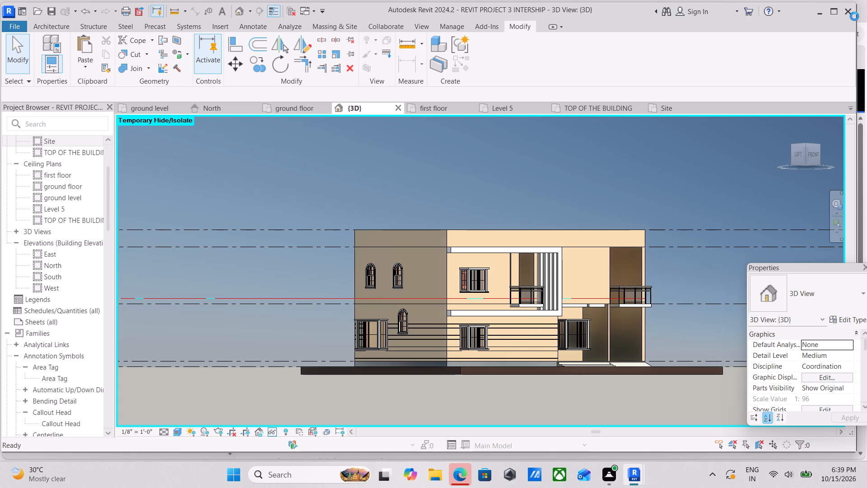
{"action": "left_click", "coordinate": [848, 10]}
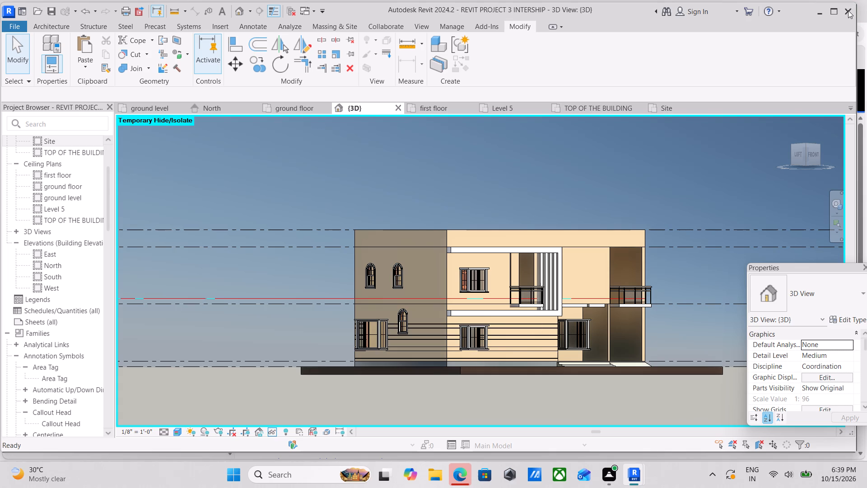